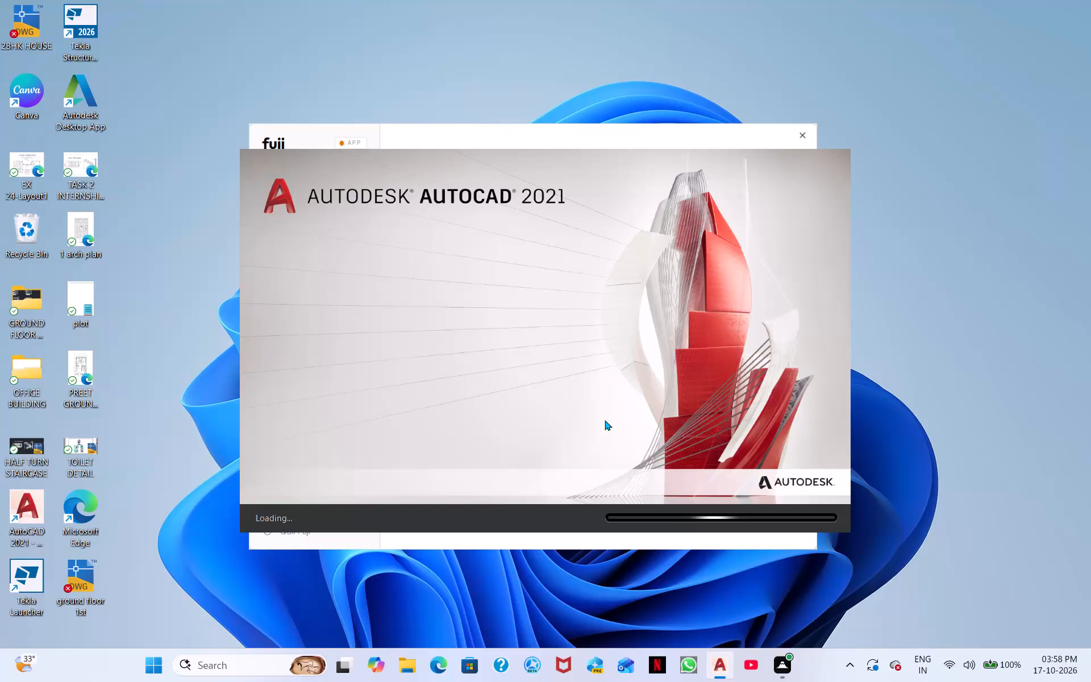
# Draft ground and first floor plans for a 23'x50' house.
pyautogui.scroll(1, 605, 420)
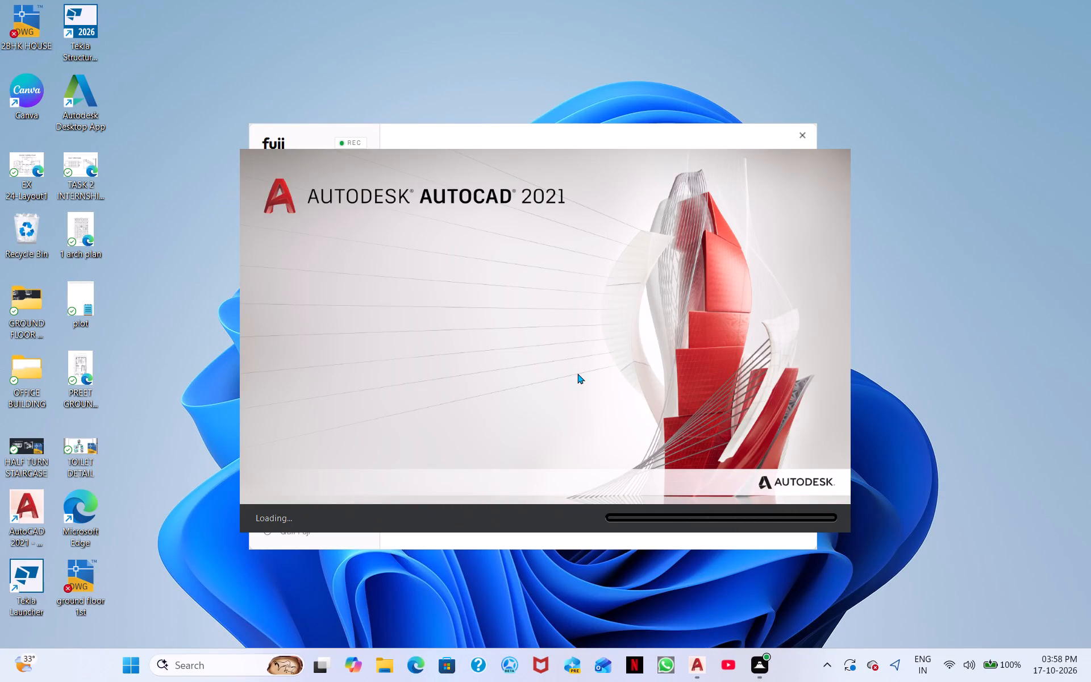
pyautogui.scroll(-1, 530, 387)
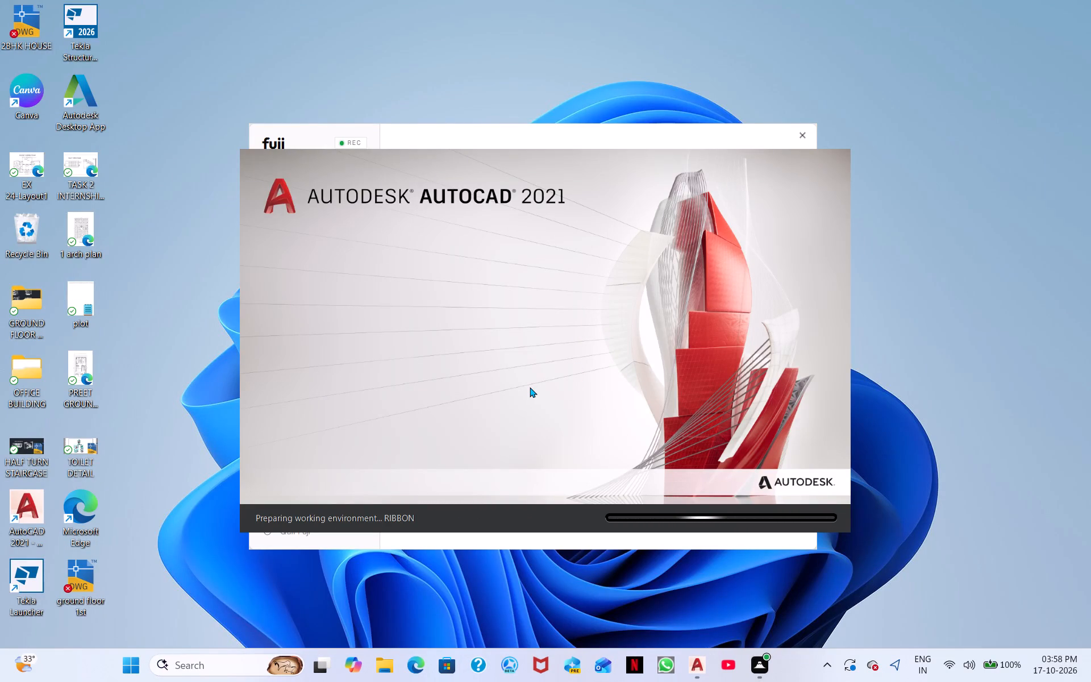
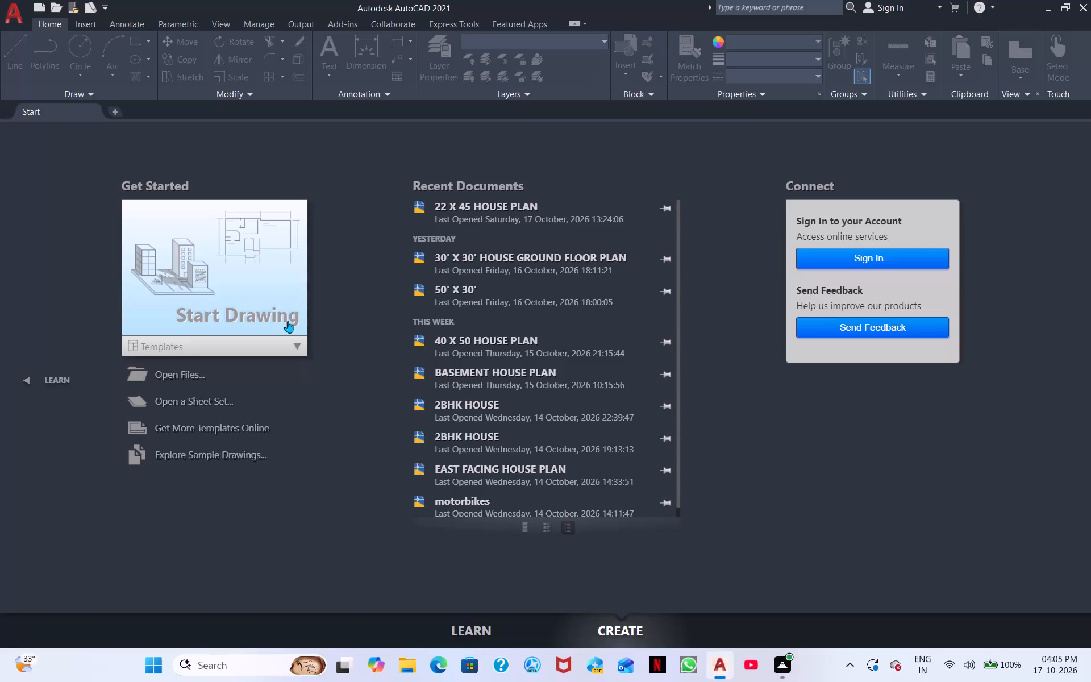
# Start a new blank drawing.
pyautogui.doubleClick(288, 321)
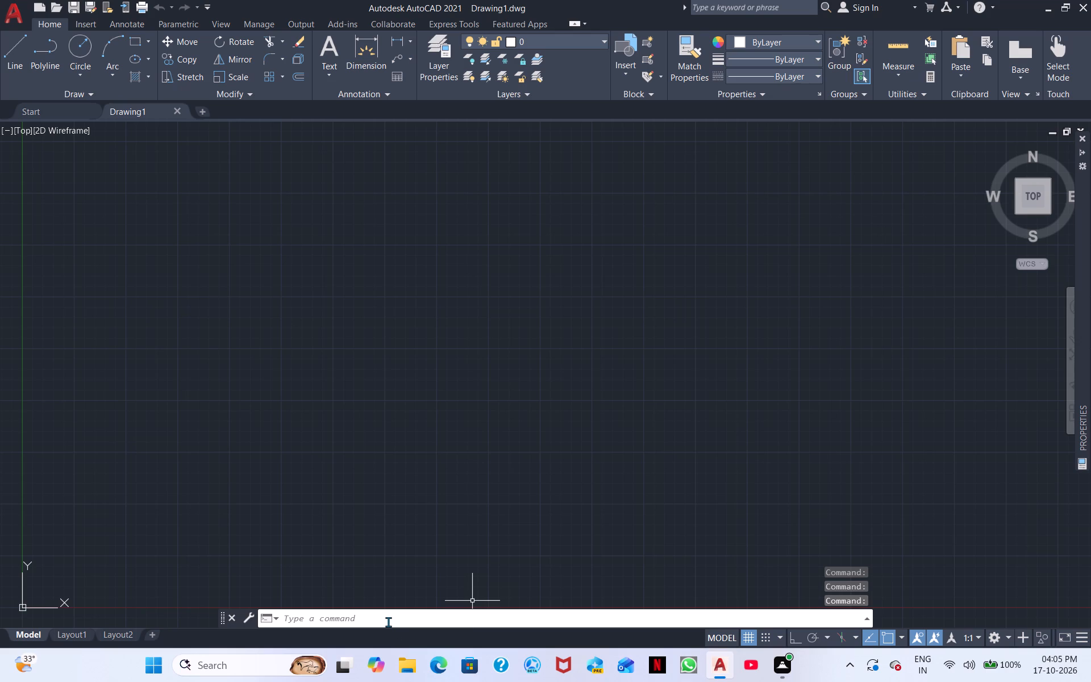
# Open the program options and apply the Open and Save settings as they are.
pyautogui.write('OP')
pyautogui.press('space')
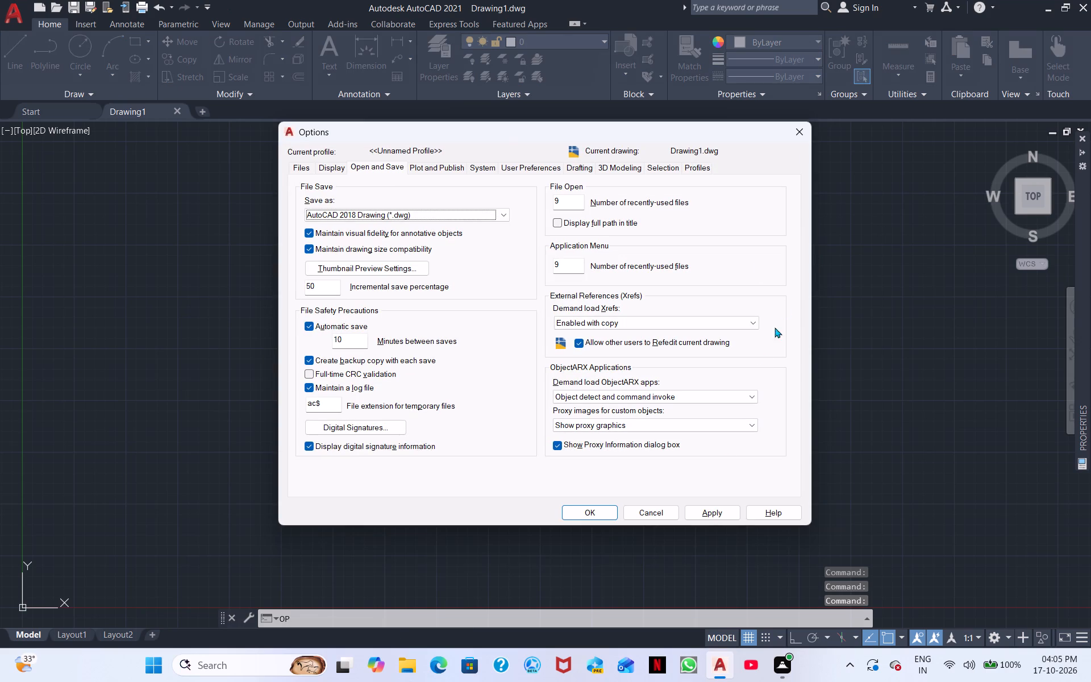
pyautogui.click(723, 512)
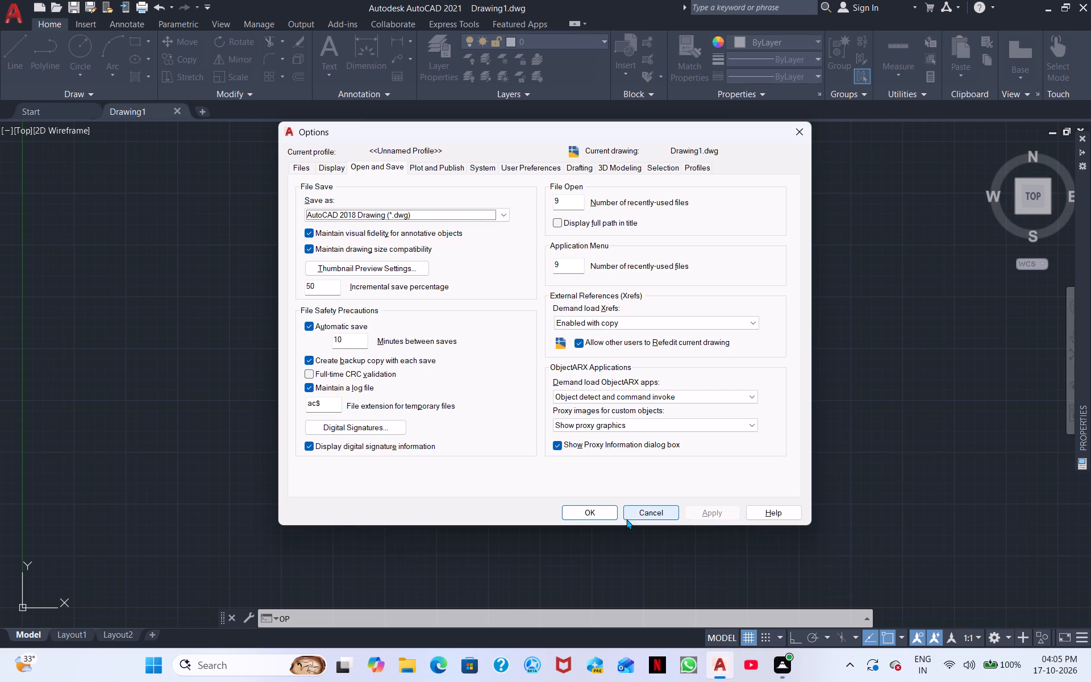
pyautogui.click(580, 509)
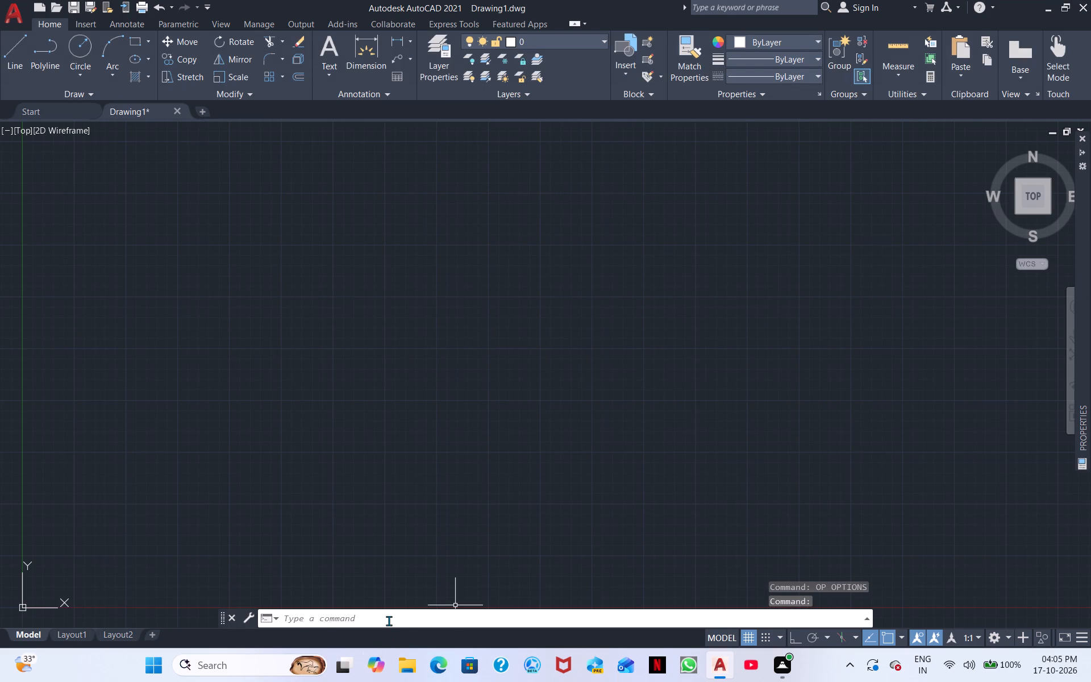
# Set the drawing's length units to Architectural with a precision of 0'-0 1/2".
pyautogui.click(389, 621)
pyautogui.write('UN')
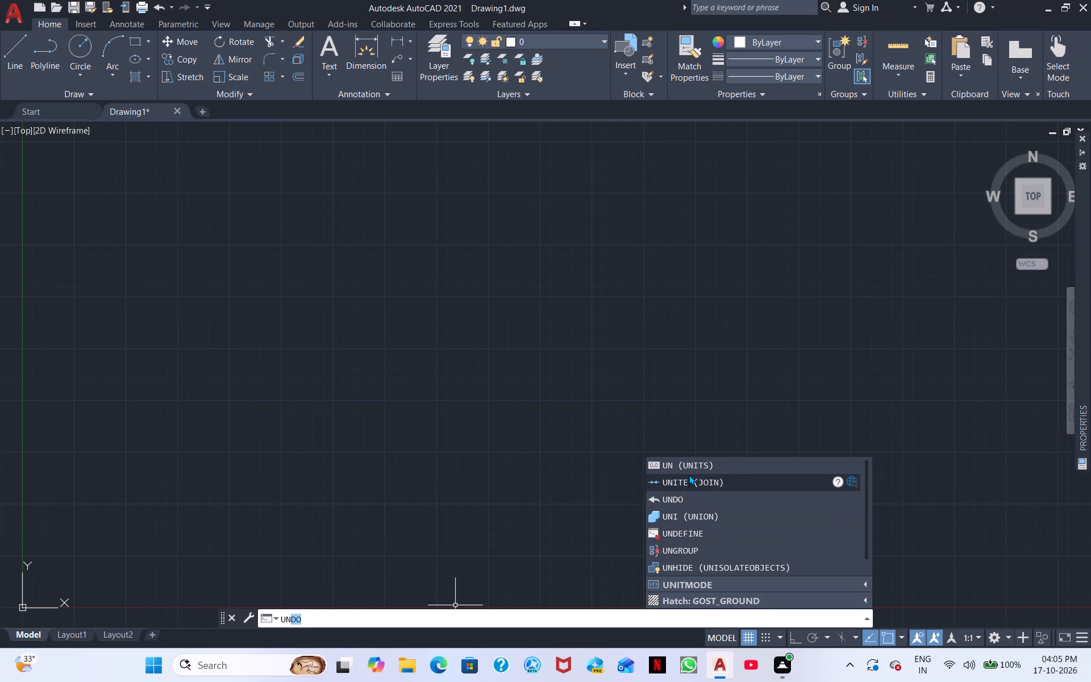
pyautogui.click(701, 466)
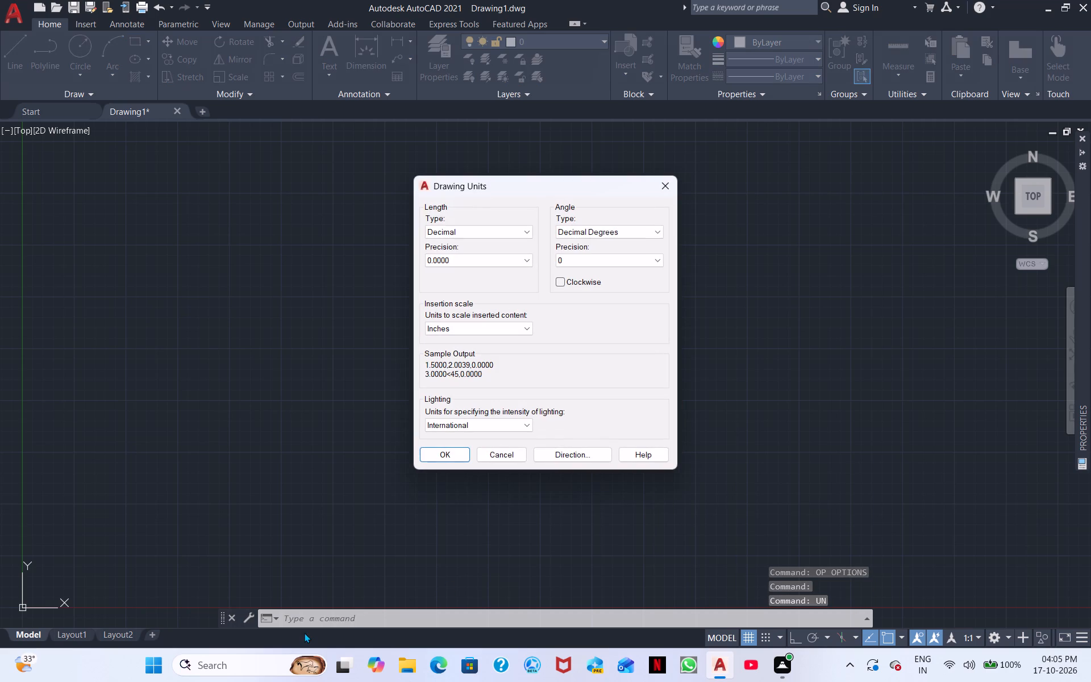
pyautogui.click(443, 230)
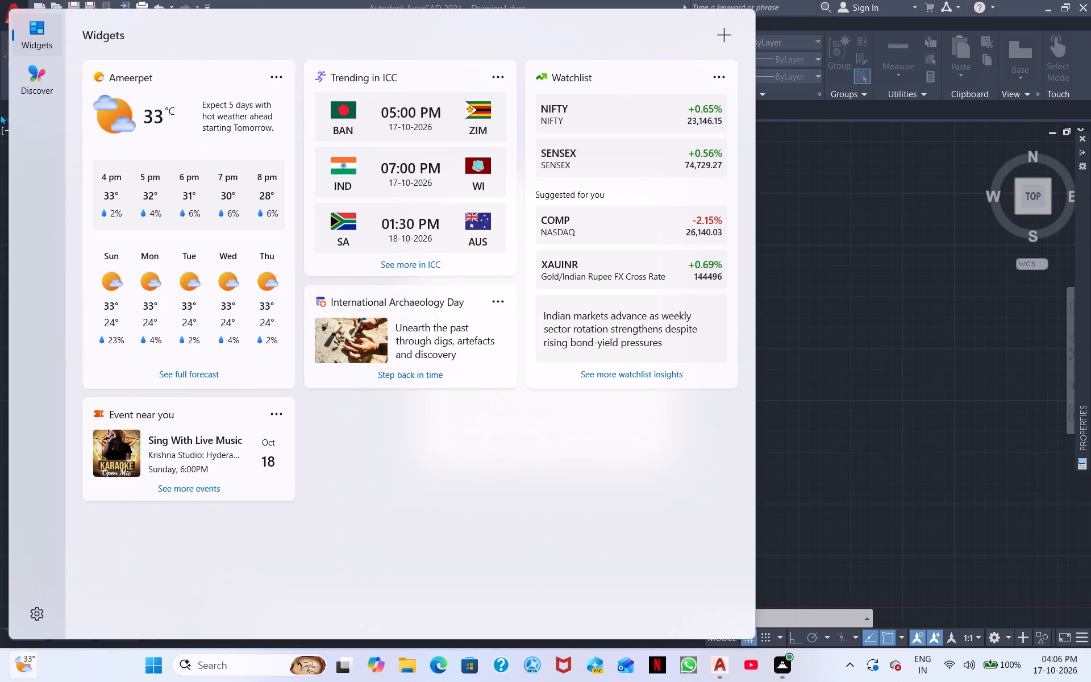
pyautogui.click(791, 251)
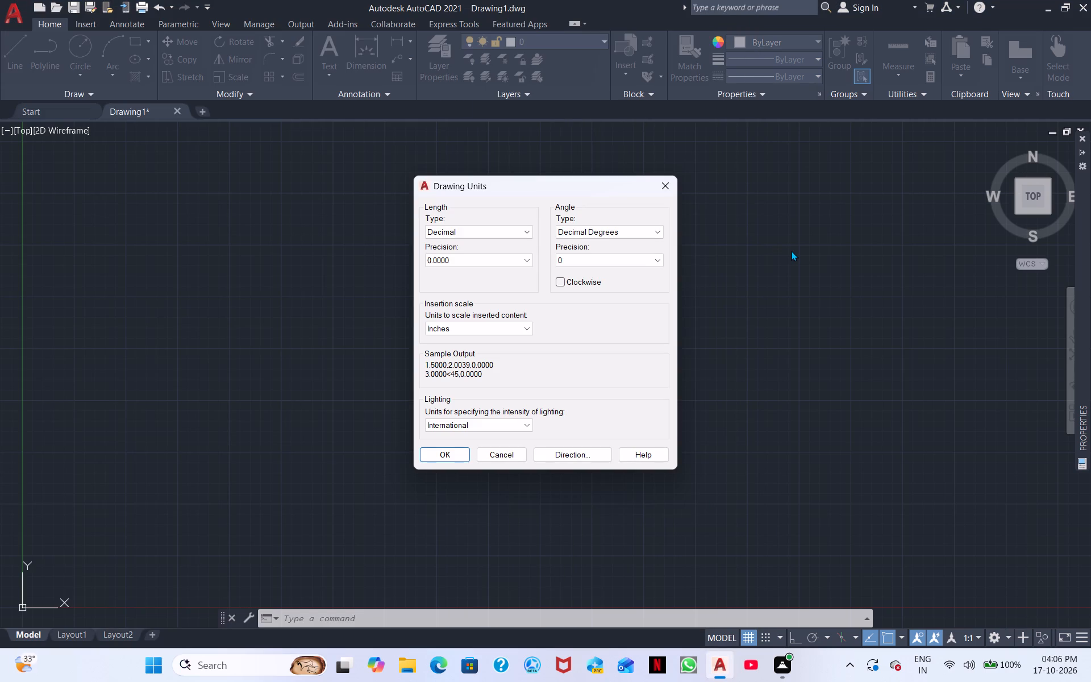
pyautogui.click(492, 232)
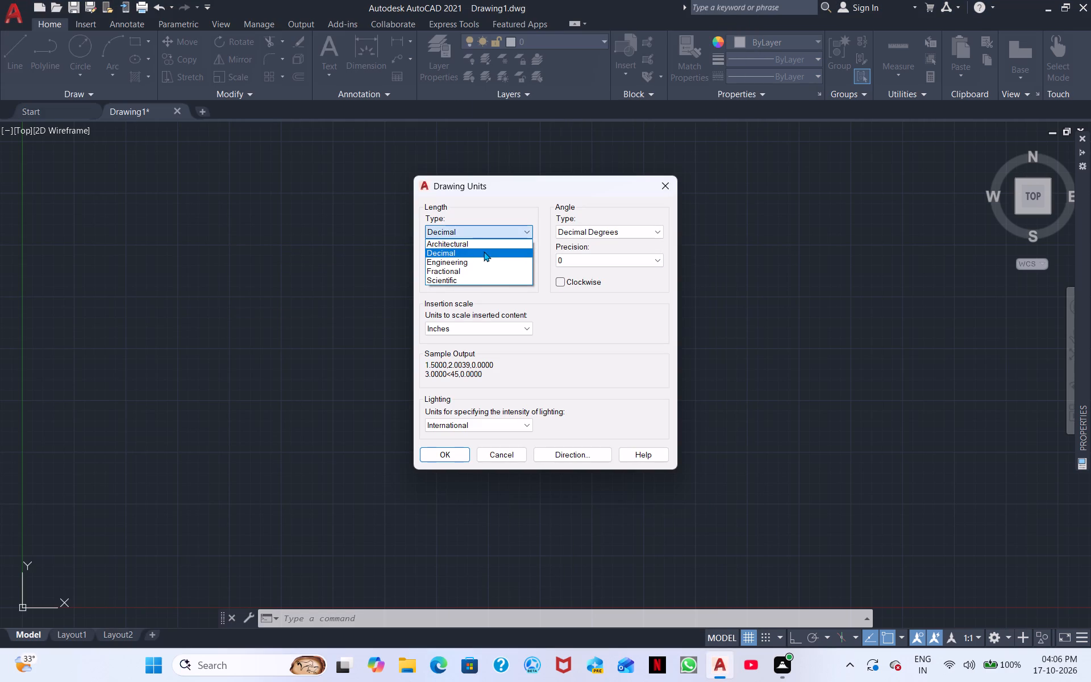
pyautogui.click(482, 242)
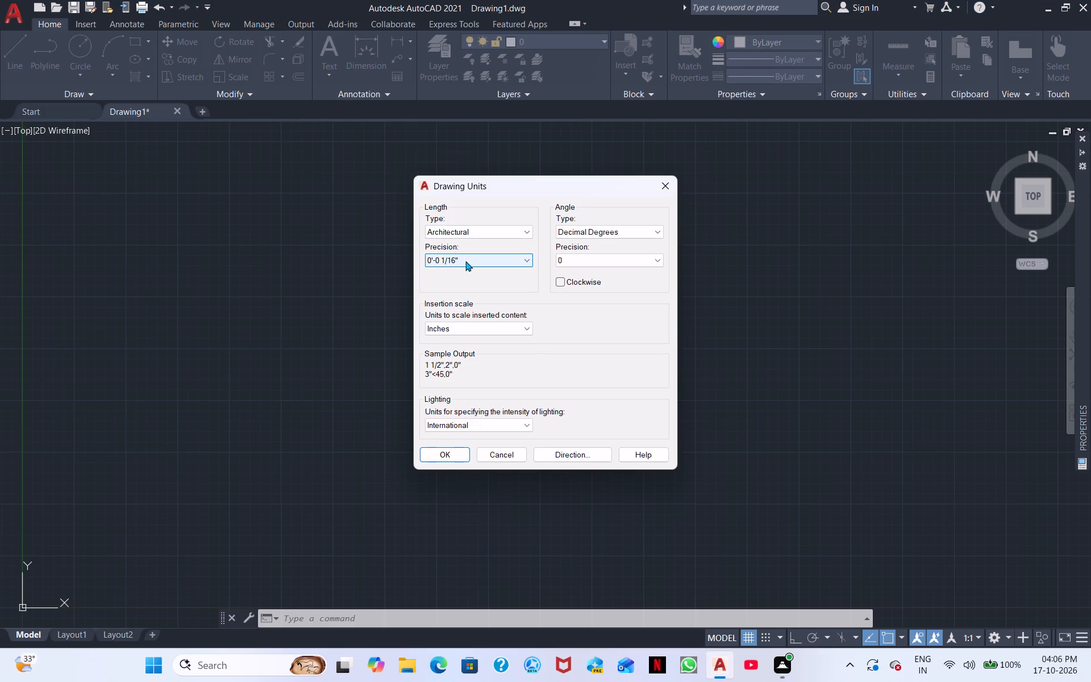
pyautogui.click(465, 261)
pyautogui.click(458, 278)
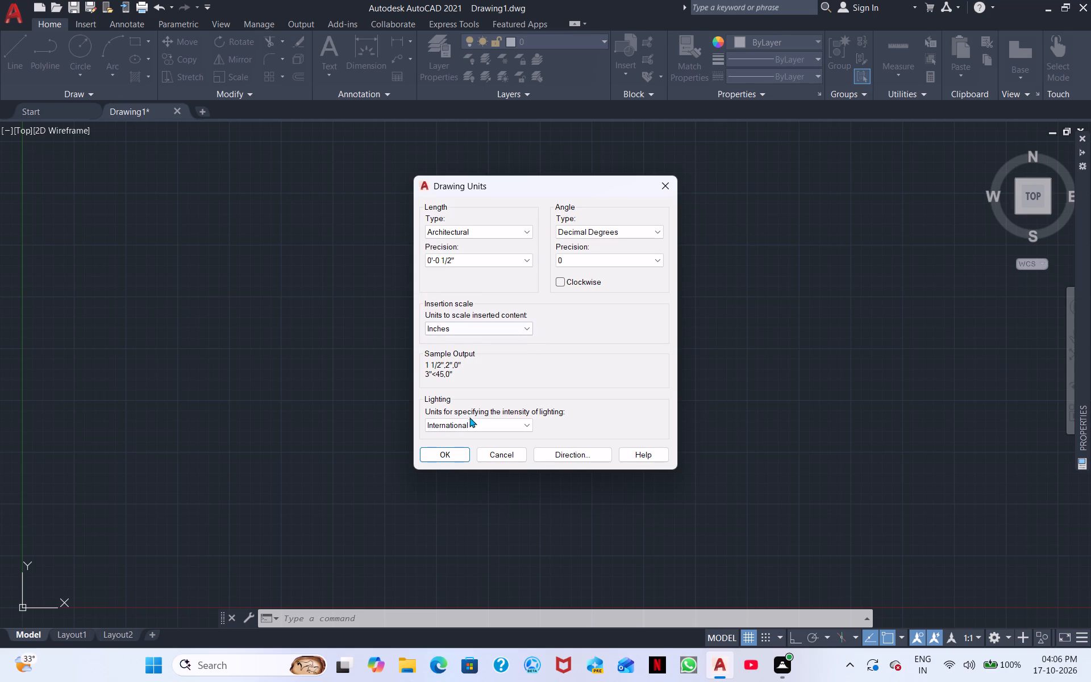
pyautogui.click(446, 454)
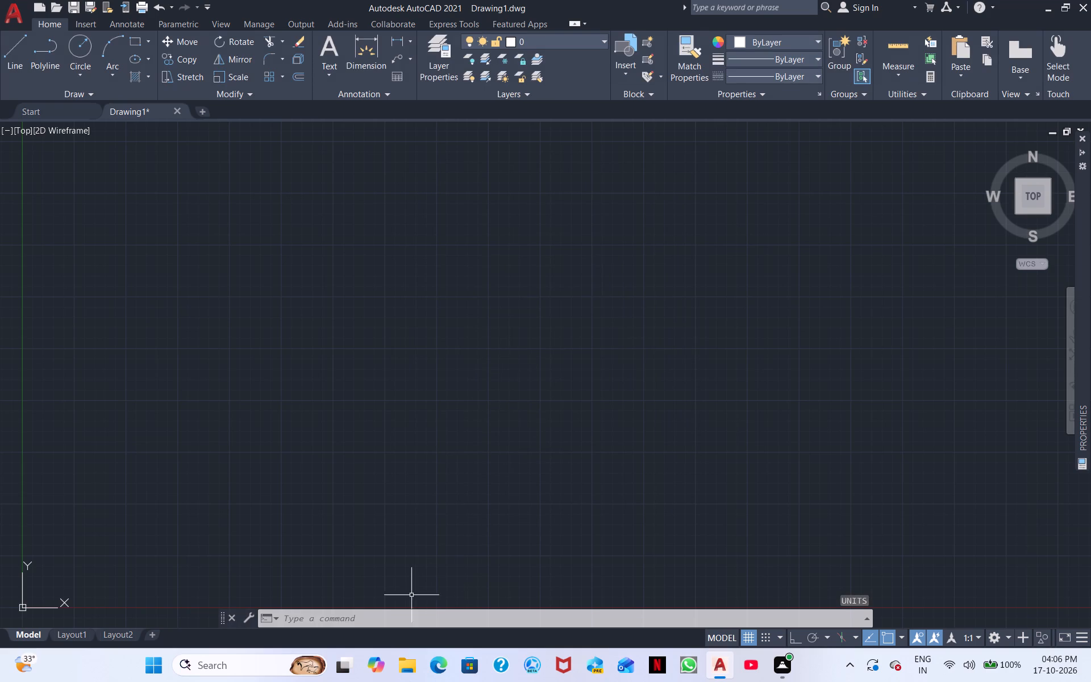
# Modify the Standard dimension style's primary units to Architectural format with 0'-0 1/2" precision.
pyautogui.click(397, 610)
pyautogui.write('D')
pyautogui.press('space')
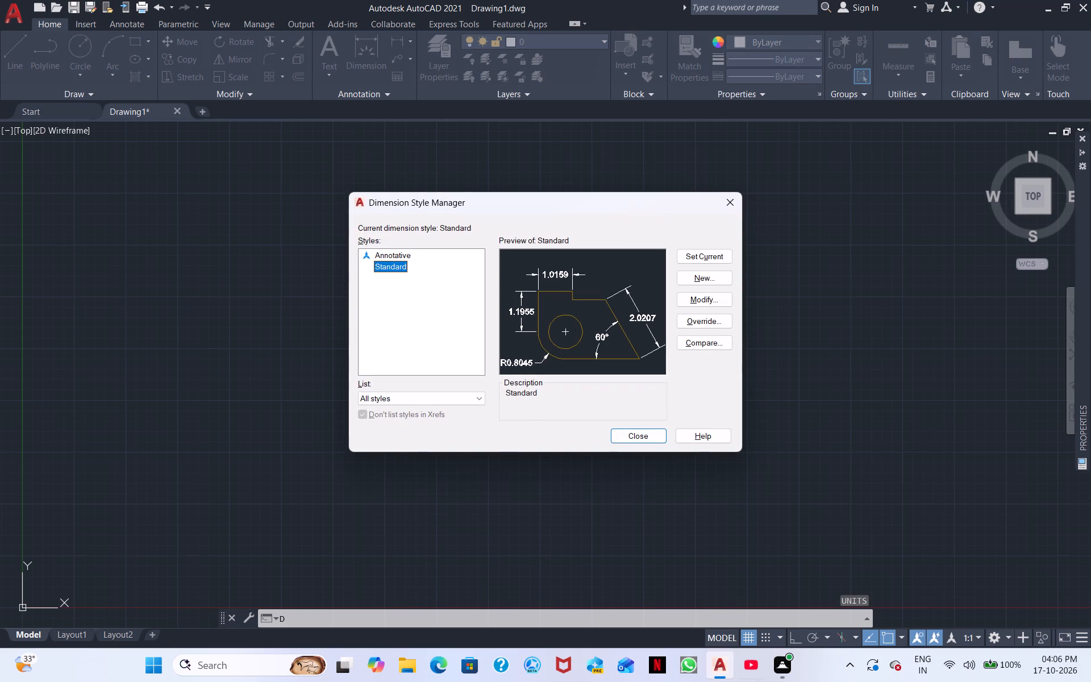
pyautogui.click(714, 301)
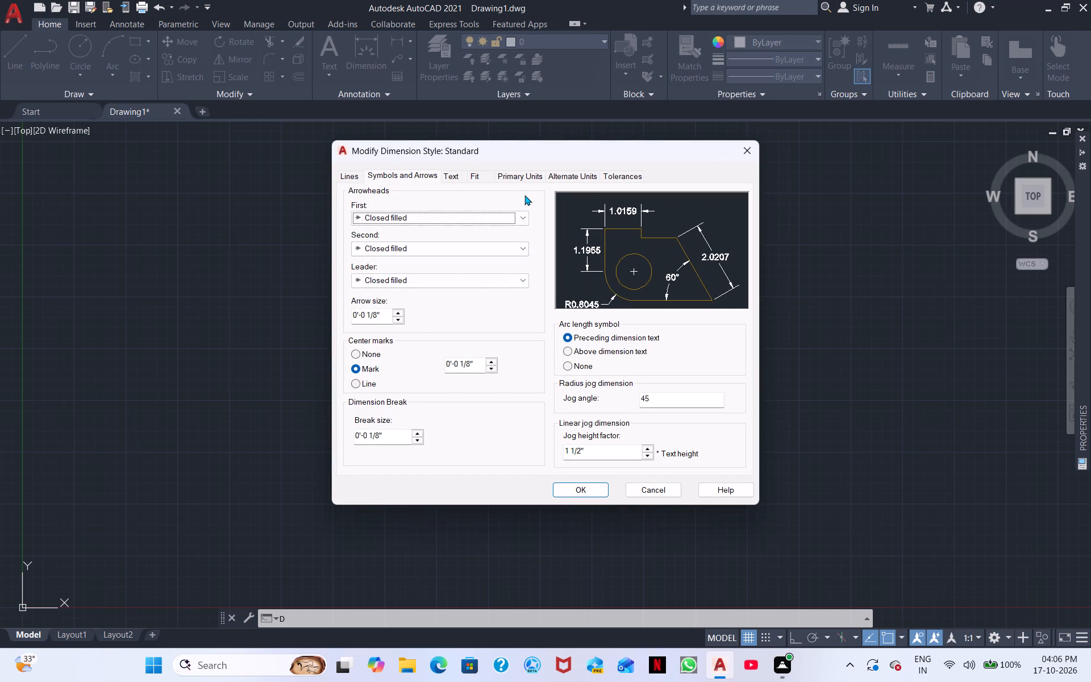
pyautogui.click(523, 181)
pyautogui.click(499, 201)
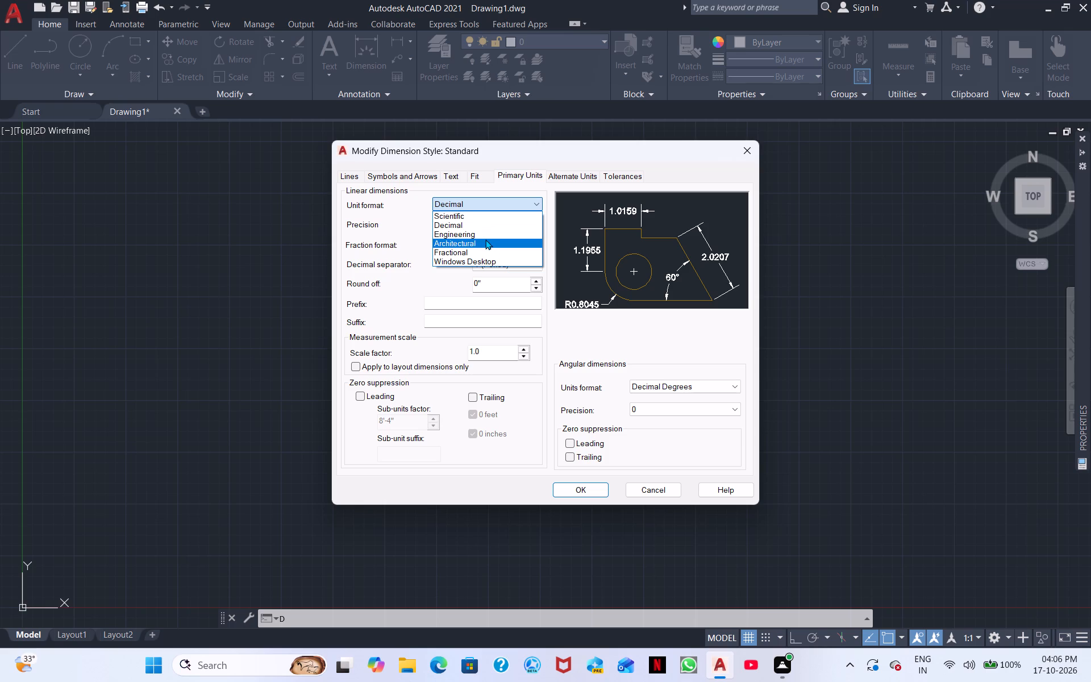
pyautogui.doubleClick(485, 239)
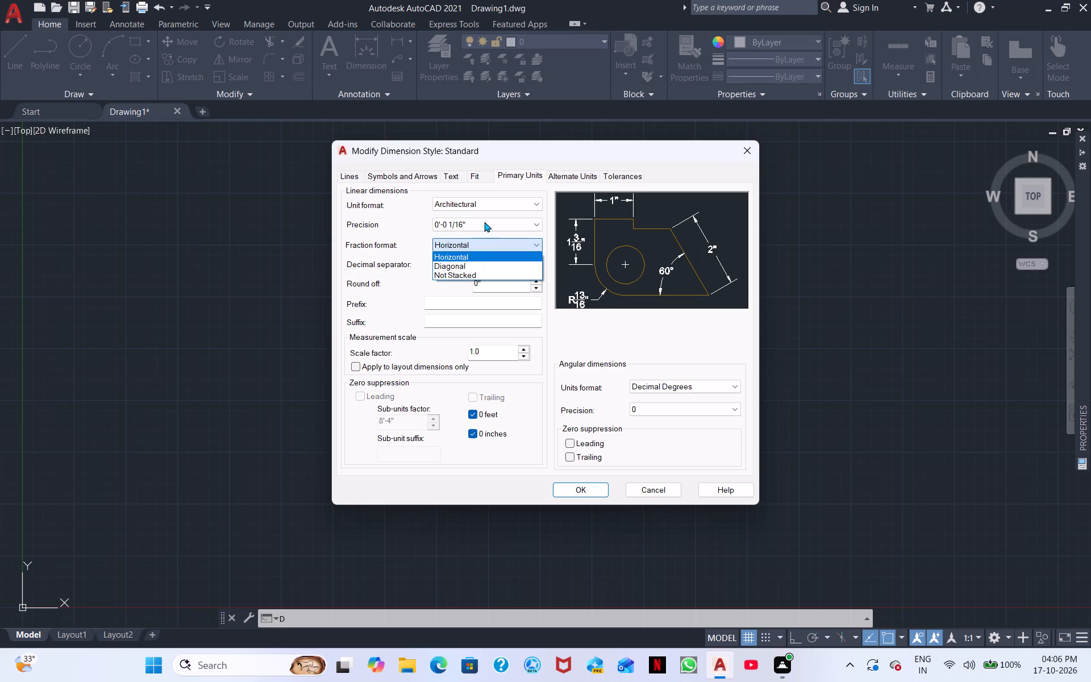
pyautogui.click(488, 220)
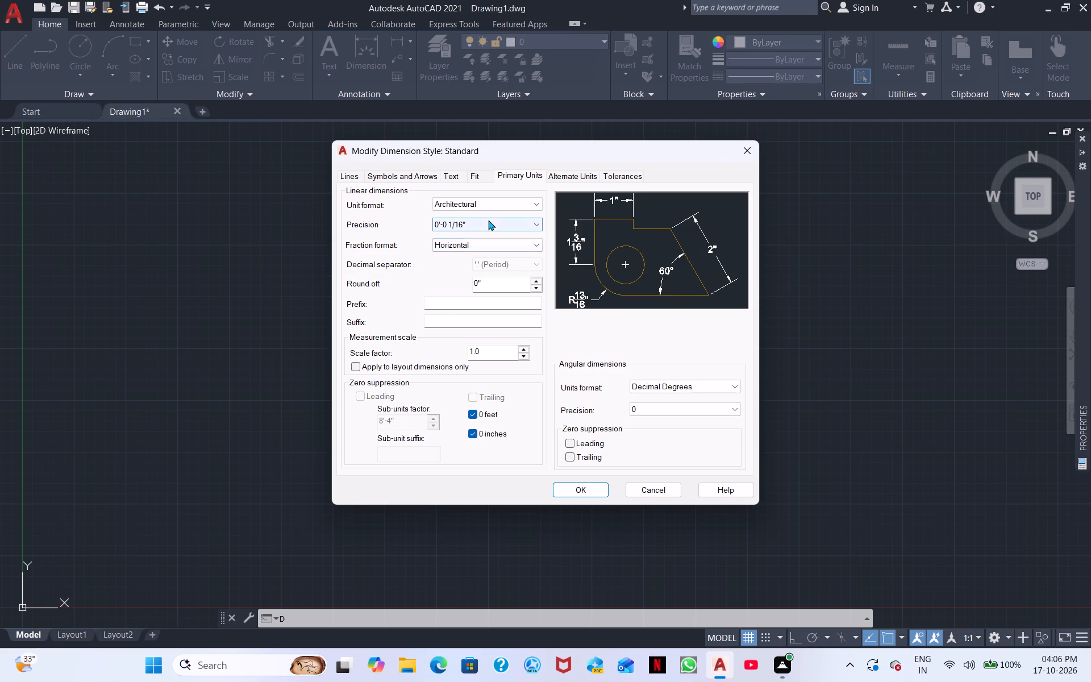
pyautogui.click(488, 221)
pyautogui.click(475, 242)
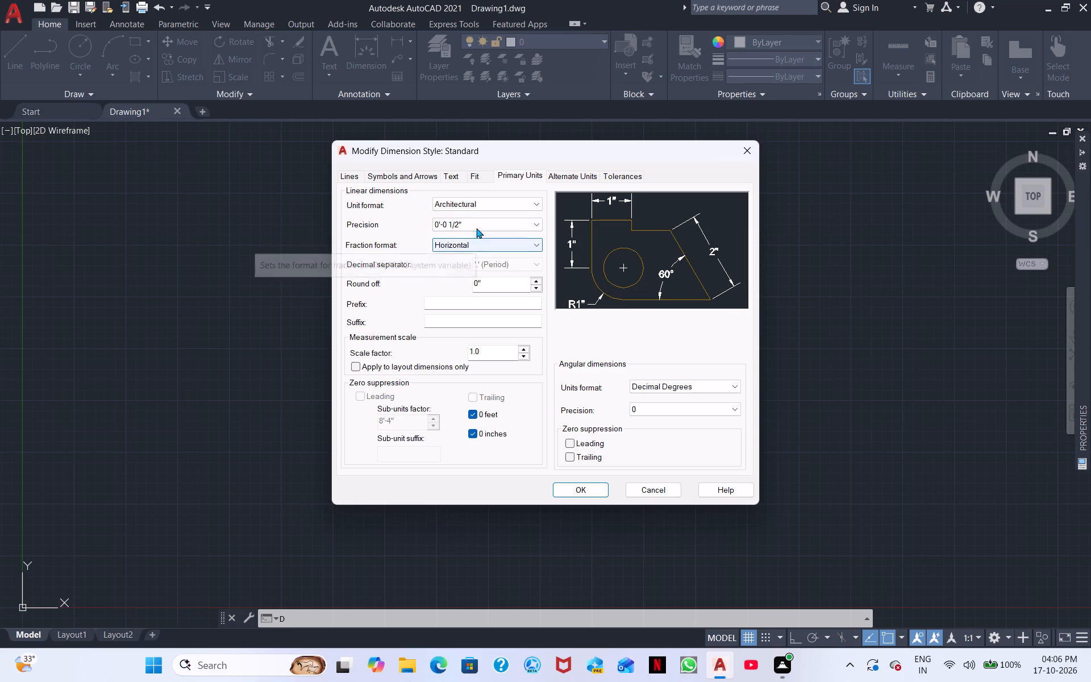
# Set both the text height and the arrow size of the Standard dimension style to 5".
pyautogui.click(445, 176)
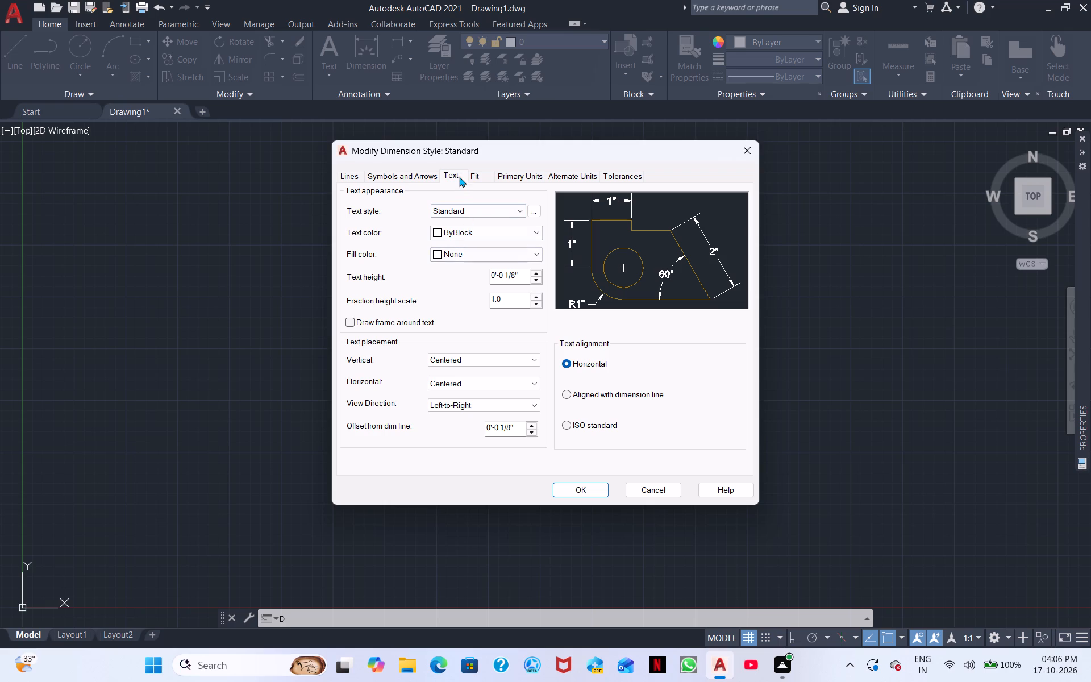
pyautogui.moveTo(522, 275); pyautogui.dragTo(477, 285)
pyautogui.press('BackSpace')
pyautogui.write('5"')
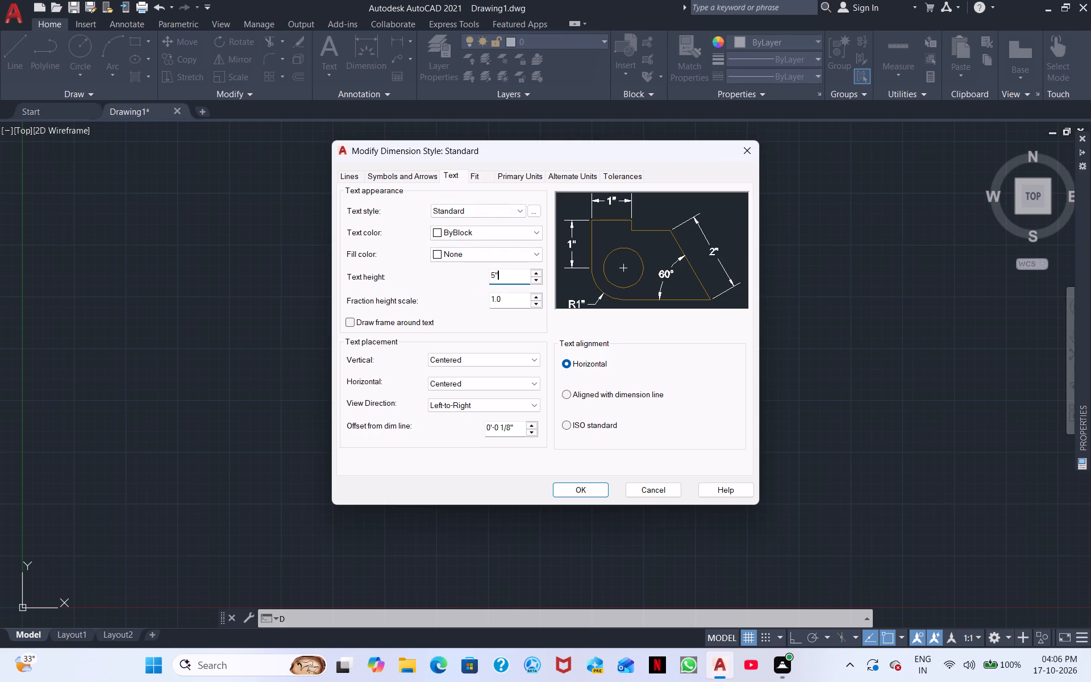
pyautogui.click(411, 178)
pyautogui.moveTo(386, 320); pyautogui.dragTo(356, 321)
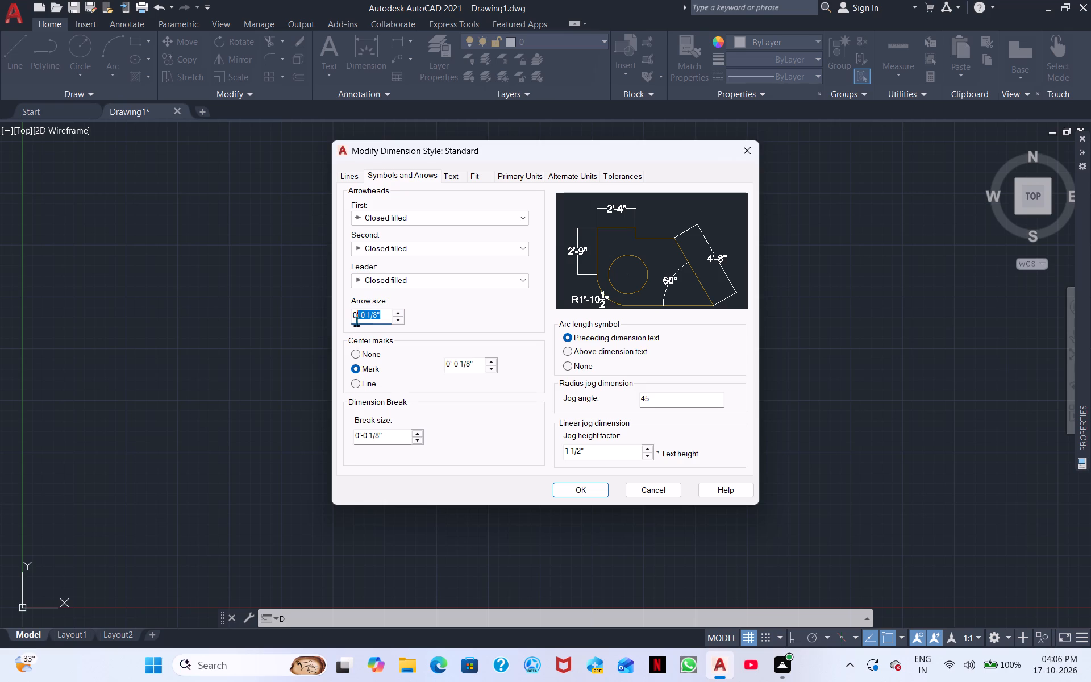
pyautogui.moveTo(356, 321); pyautogui.dragTo(342, 325)
pyautogui.press('BackSpace')
pyautogui.write('51')
pyautogui.press('BackSpace')
pyautogui.hotkey('shift', '"')
pyautogui.click(578, 490)
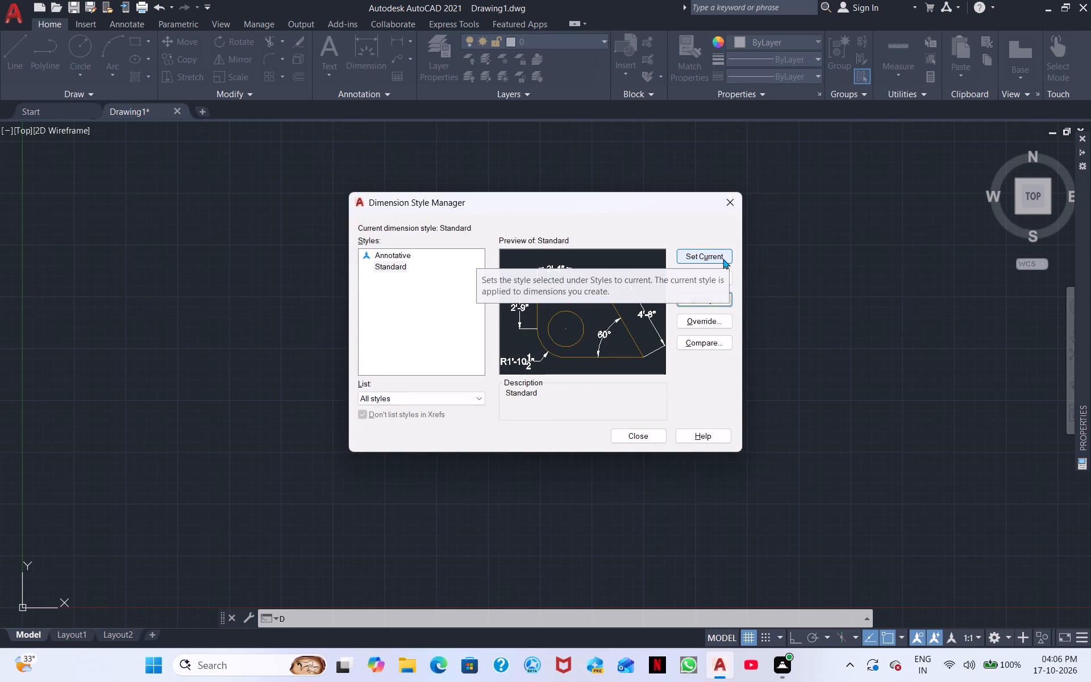
# Make the modified Standard dimension style current and close the Dimension Style Manager.
pyautogui.click(723, 259)
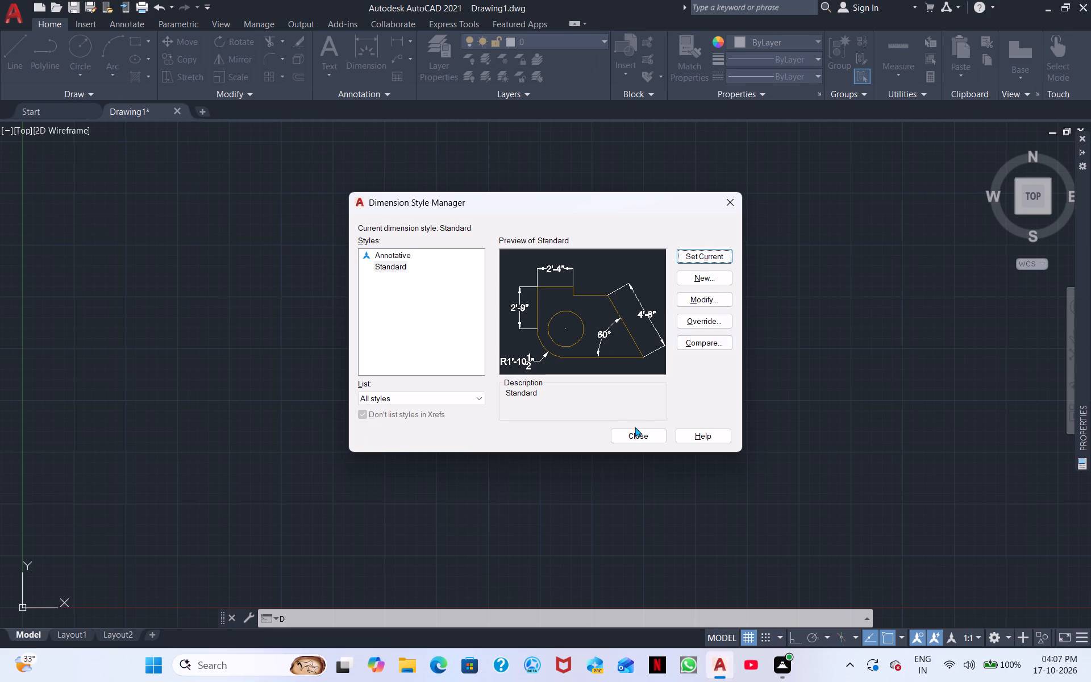
pyautogui.click(718, 301)
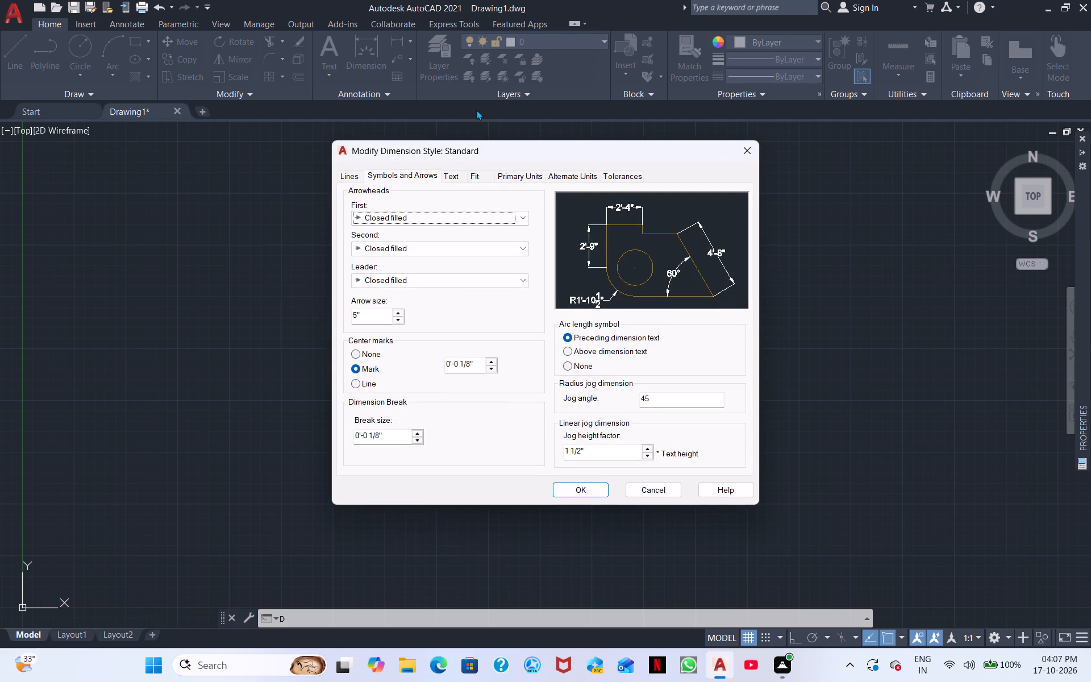
pyautogui.click(582, 494)
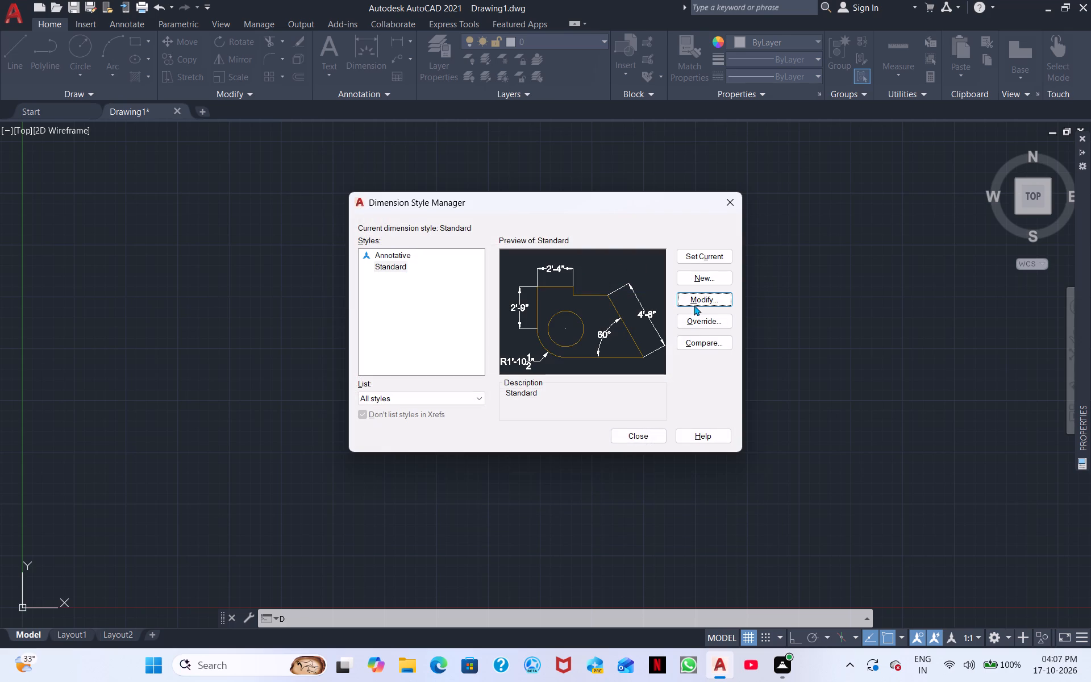
pyautogui.click(713, 263)
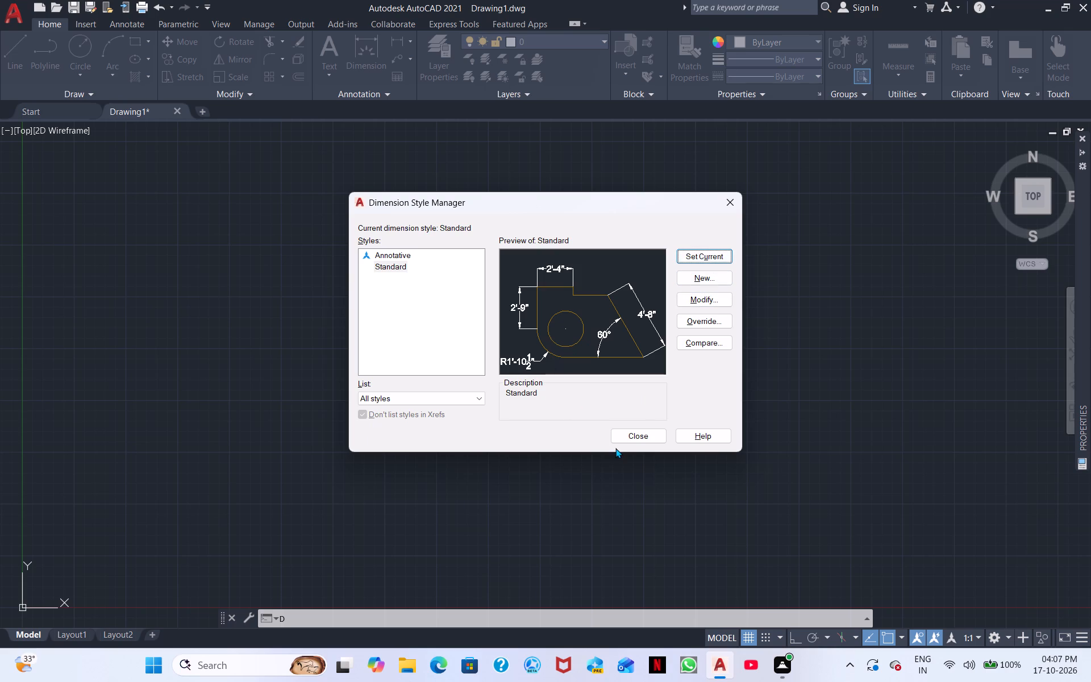
pyautogui.click(628, 438)
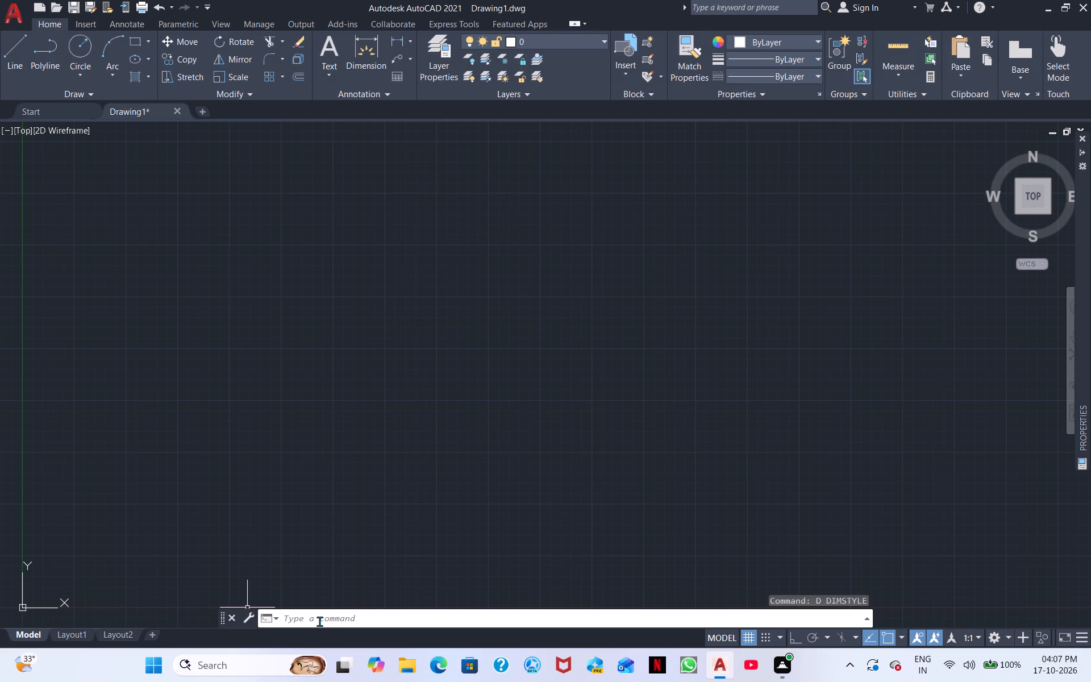
# Save the drawing in the Documents folder under the file name DETAILED FLOOR PLAN.
pyautogui.click(319, 621)
pyautogui.hotkey('ctrl', 's')
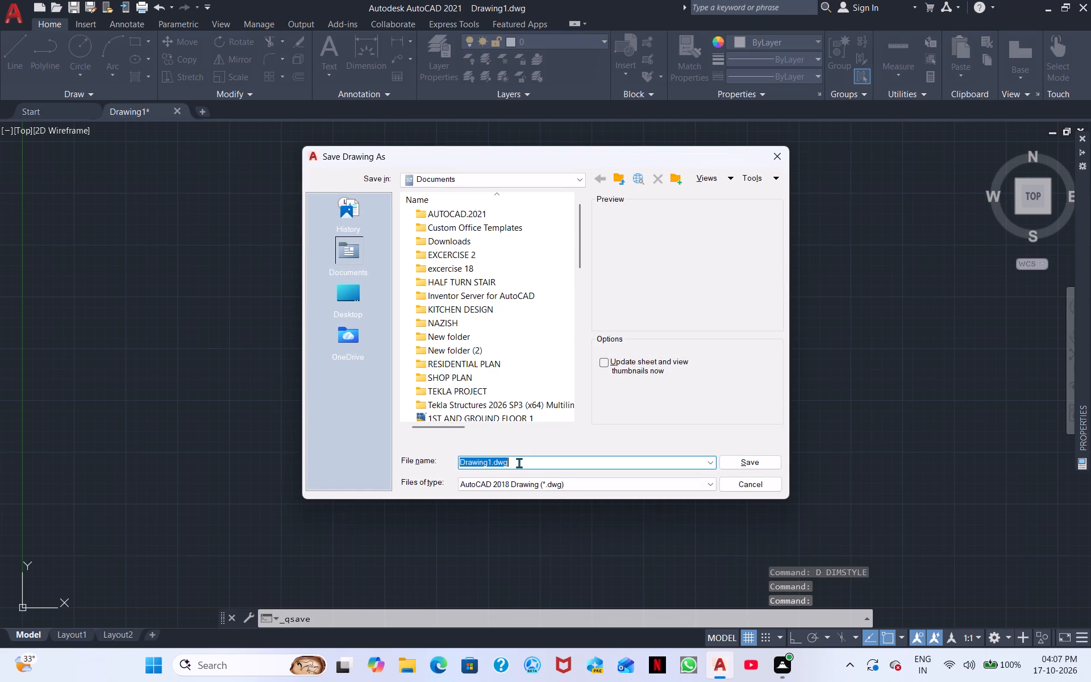
pyautogui.moveTo(519, 463); pyautogui.dragTo(398, 465)
pyautogui.press('BackSpace')
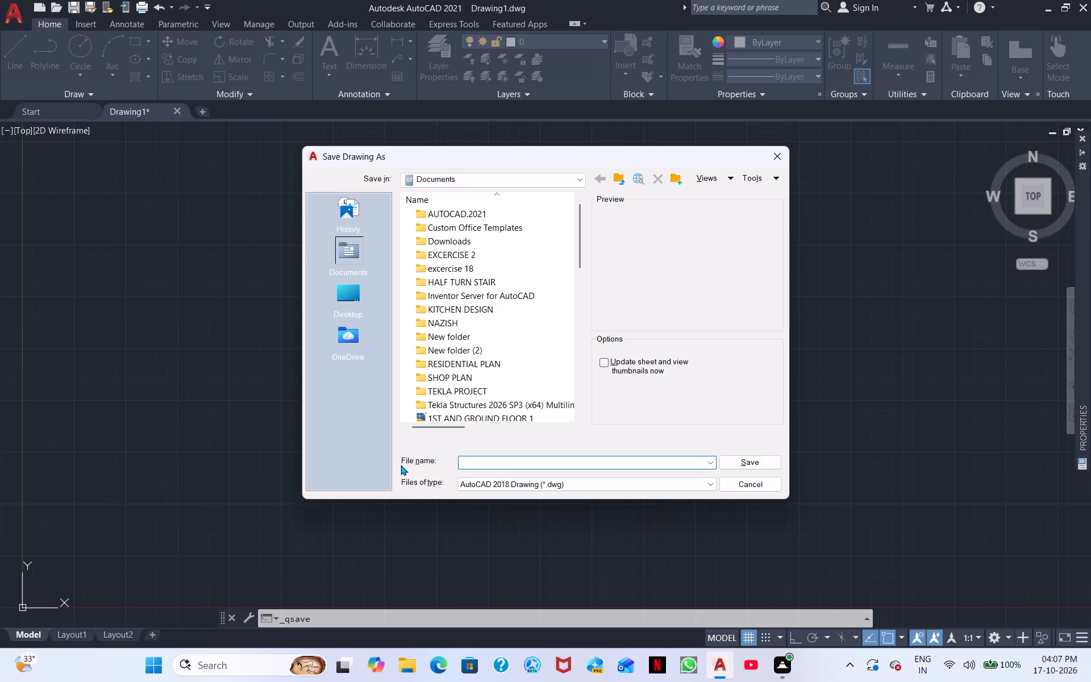
pyautogui.write('DETAIK')
pyautogui.press('BackSpace')
pyautogui.write('LED')
pyautogui.press('space')
pyautogui.write('FK')
pyautogui.press('BackSpace')
pyautogui.write('LOO')
pyautogui.write('R PLA')
pyautogui.press('n')
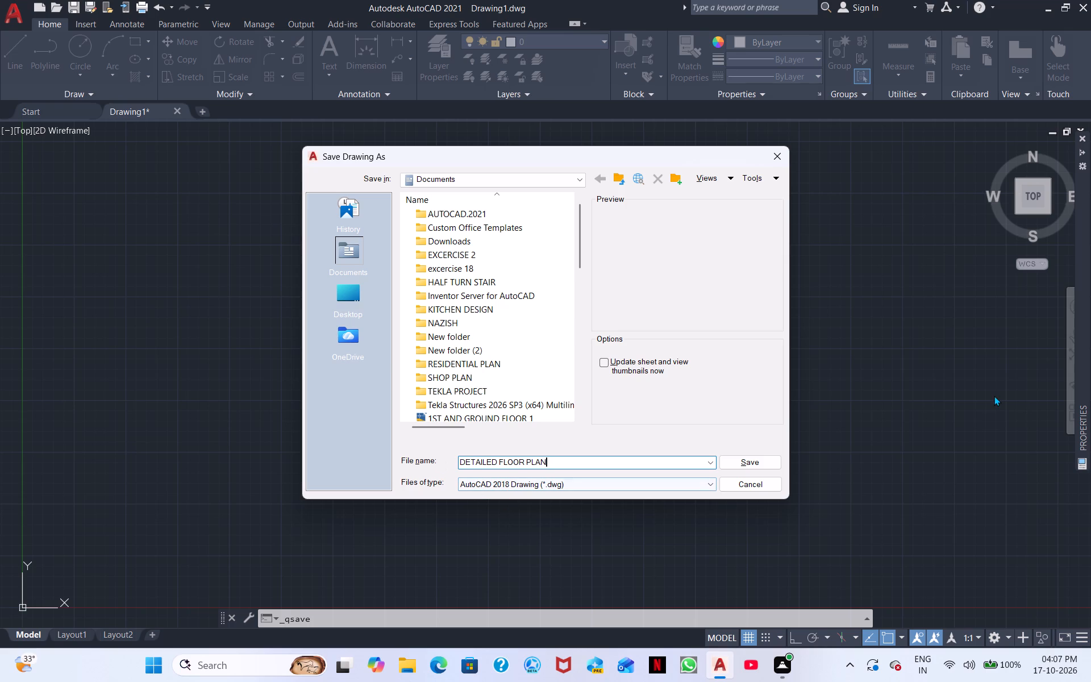
pyautogui.click(746, 463)
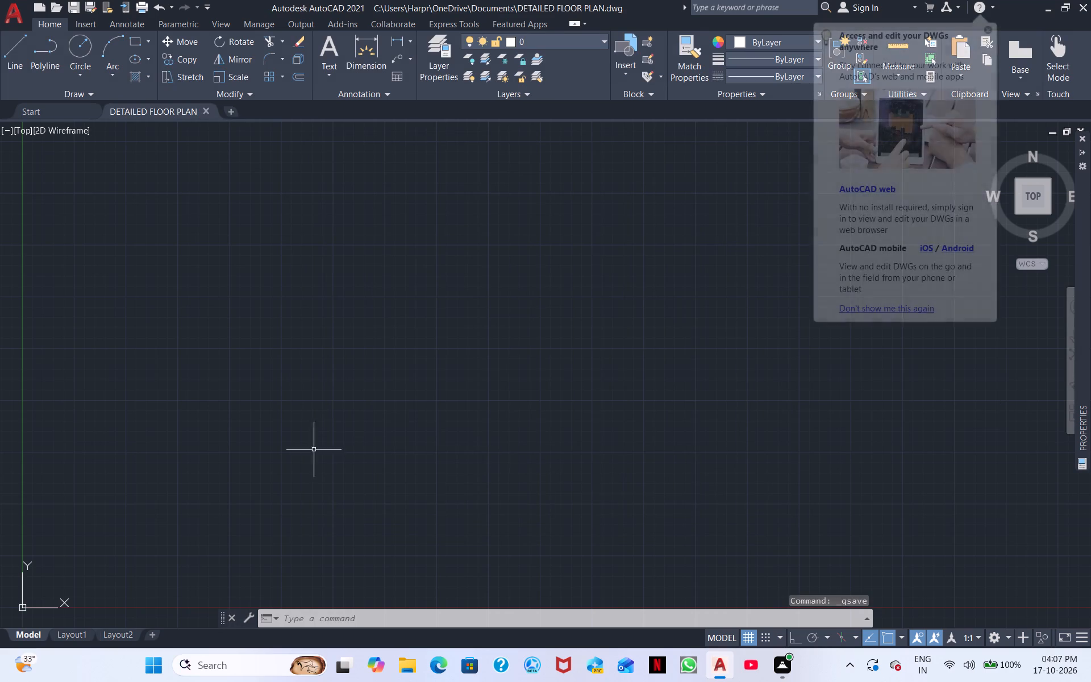
# Draw one vertical construction line (XLINE) through a point in the drawing area, a short distance east of the origin.
pyautogui.click(319, 618)
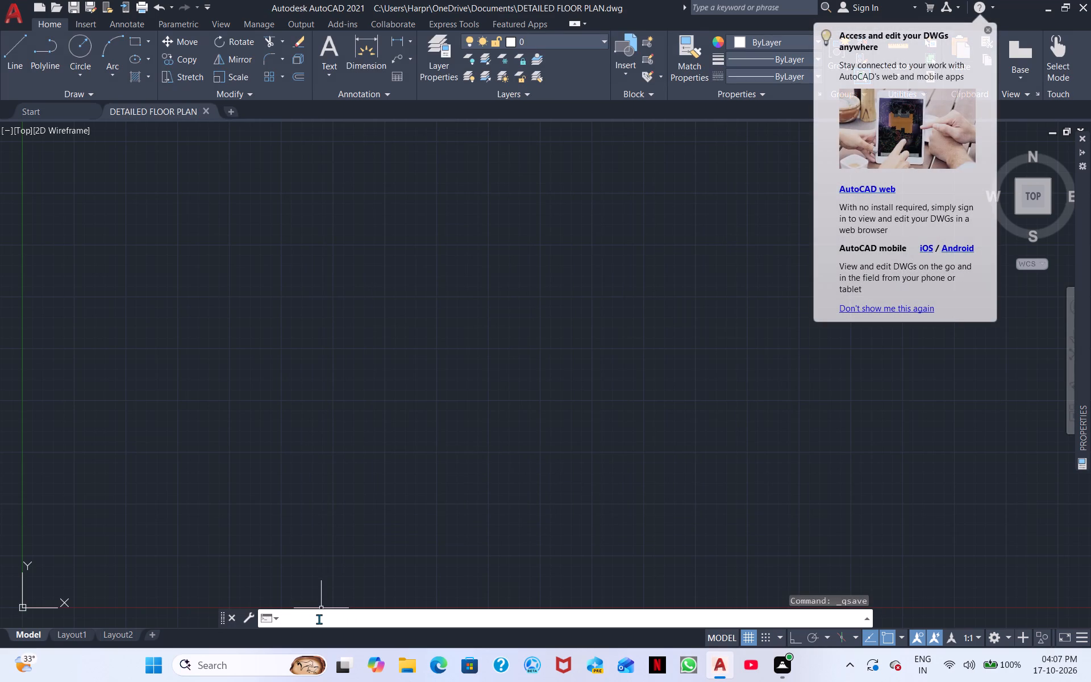
pyautogui.write('XL')
pyautogui.press('space')
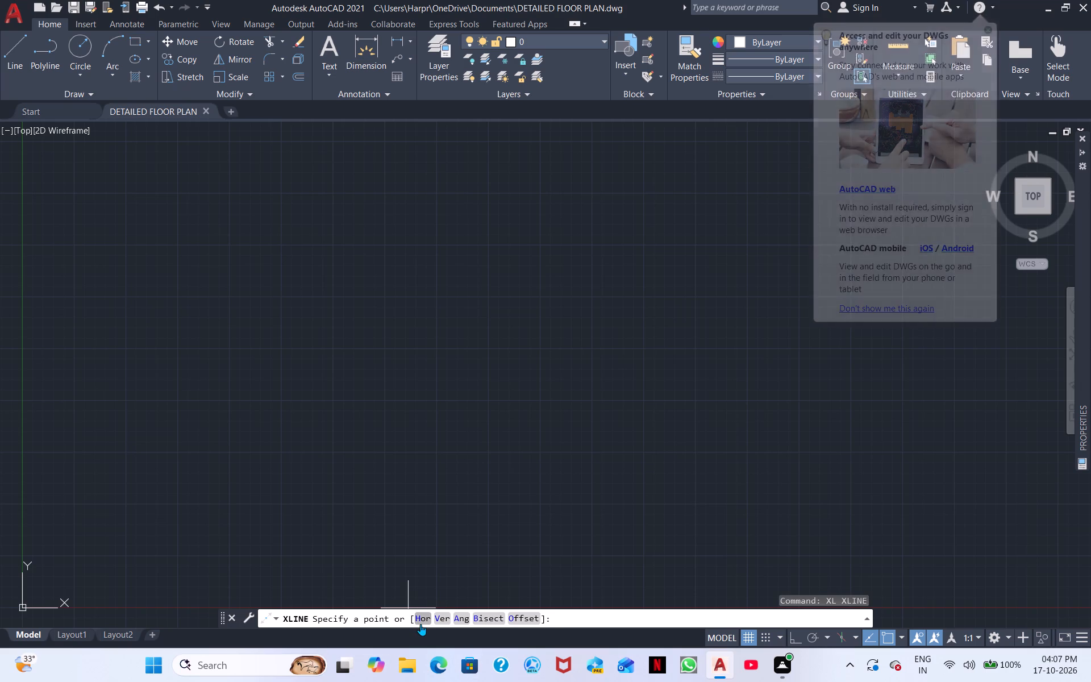
pyautogui.click(442, 618)
pyautogui.click(270, 439)
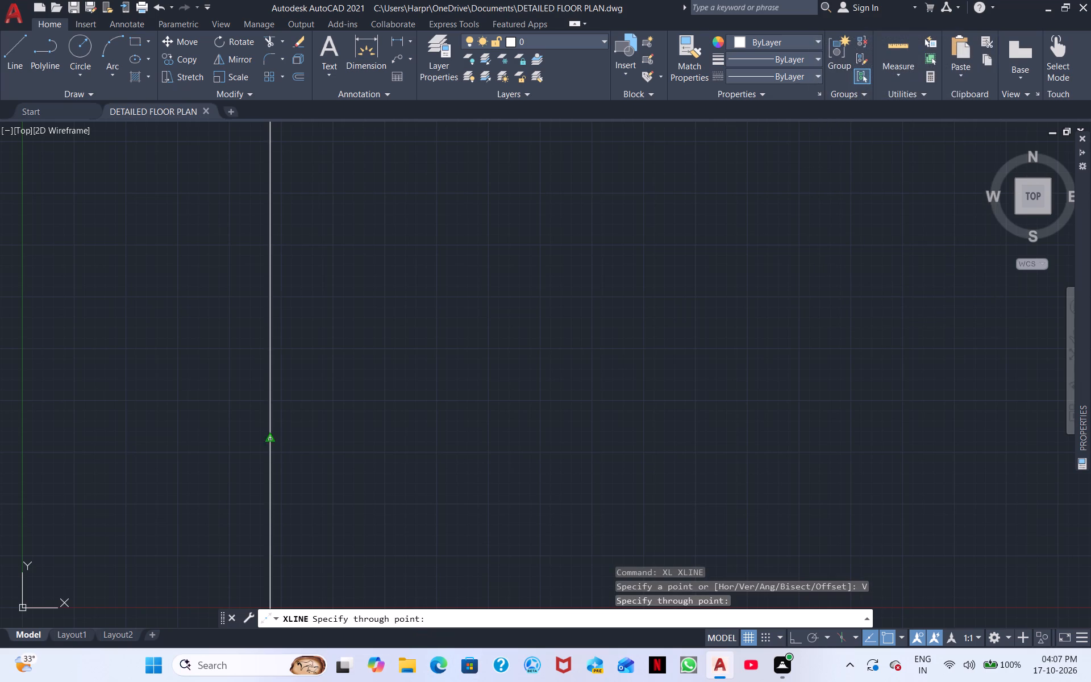
pyautogui.rightClick(442, 476)
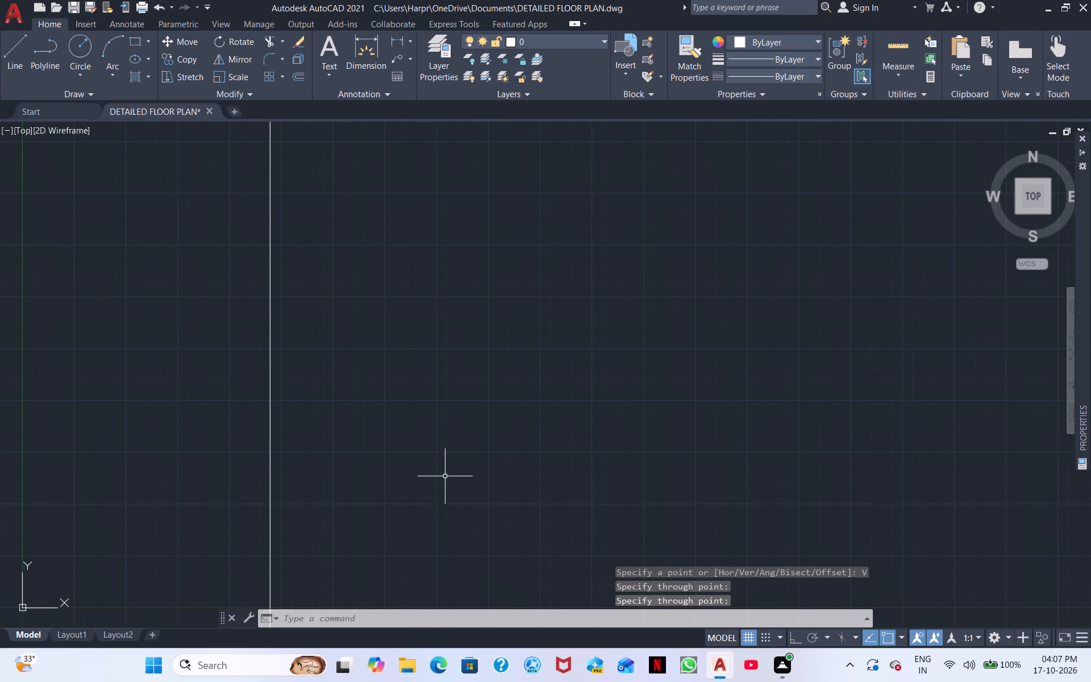
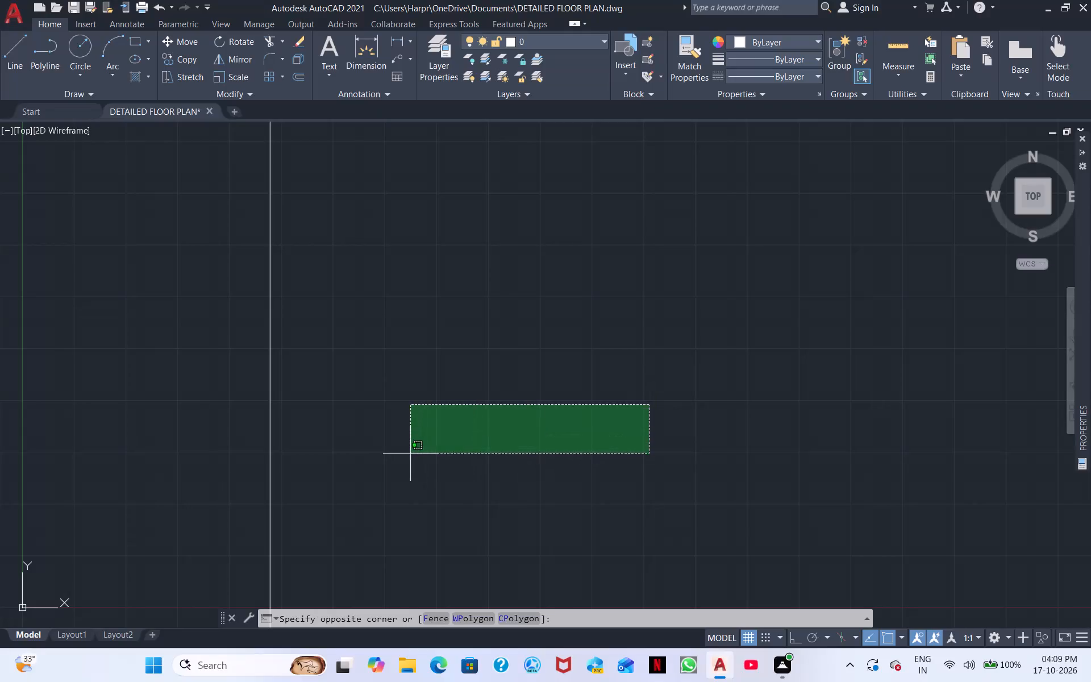
# Offset the vertical construction line 9" to the east to form the first wall thickness.
pyautogui.click(376, 335)
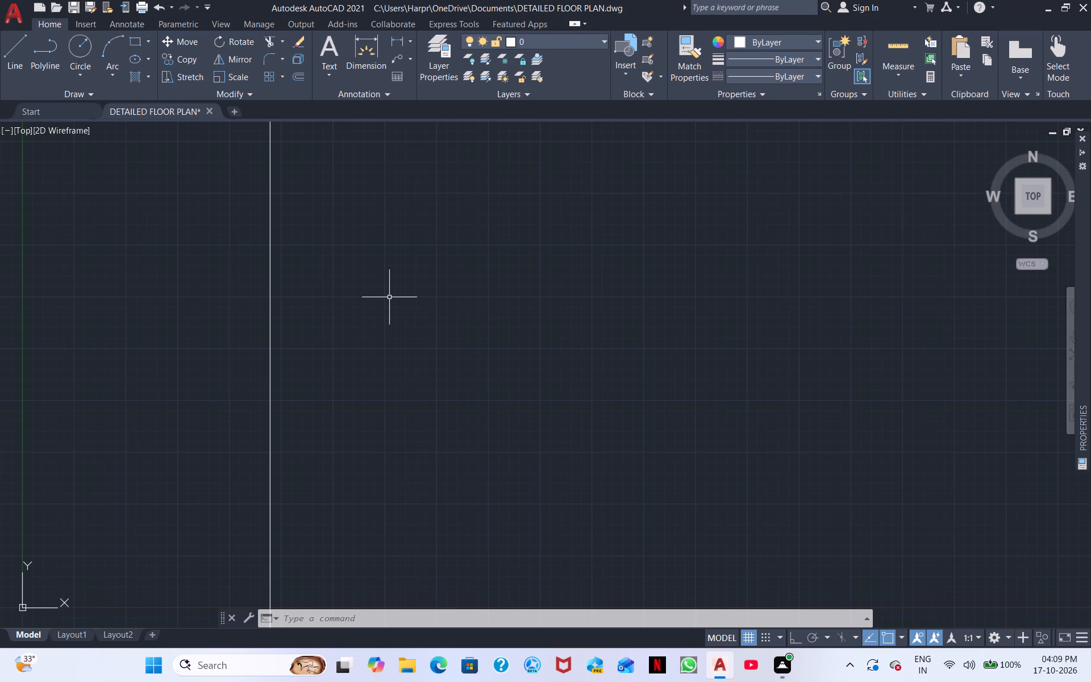
pyautogui.write('O')
pyautogui.press('space')
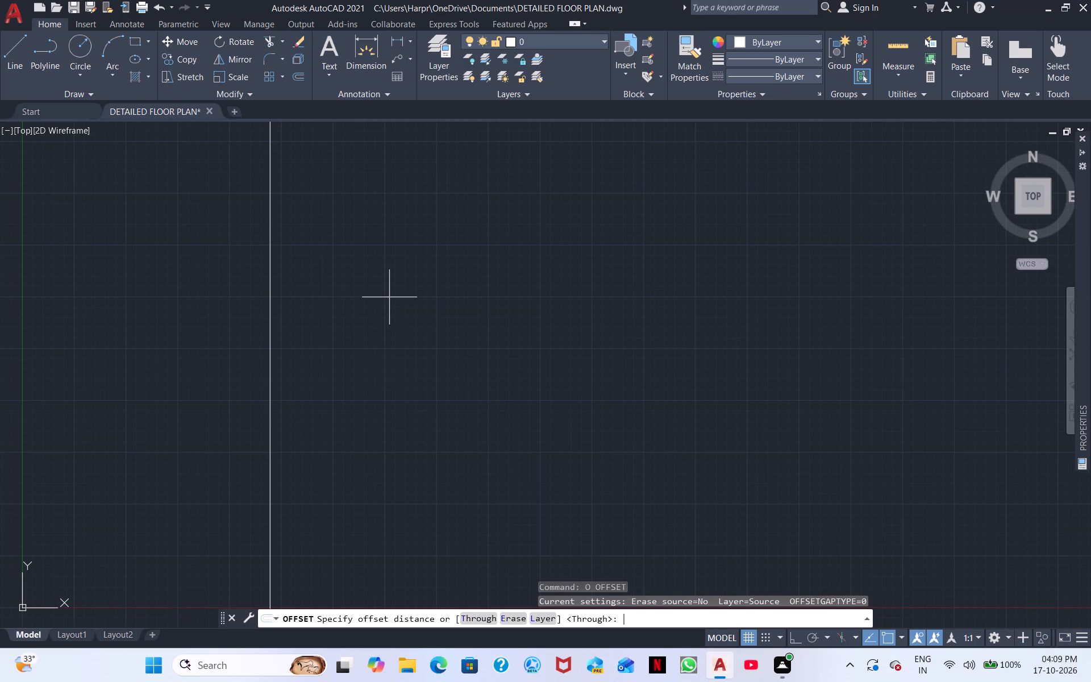
pyautogui.press('9')
pyautogui.write('"')
pyautogui.press('space')
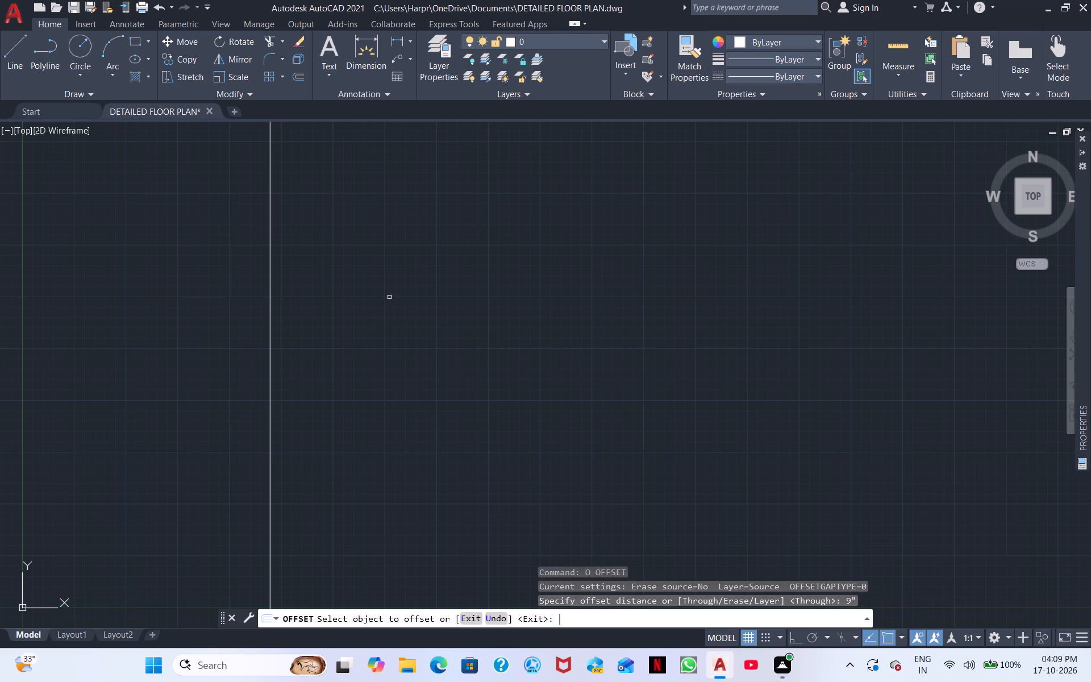
pyautogui.click(269, 434)
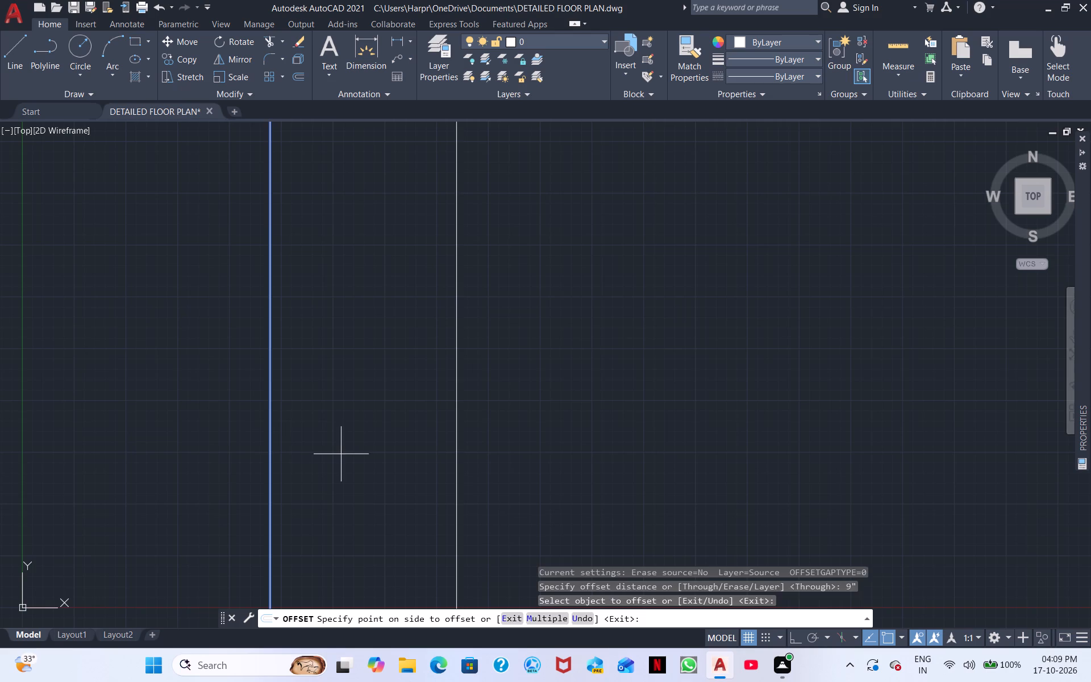
pyautogui.click(342, 454)
pyautogui.scroll(-2, 495, 454)
pyautogui.moveTo(596, 455); pyautogui.dragTo(372, 377, button='middle')
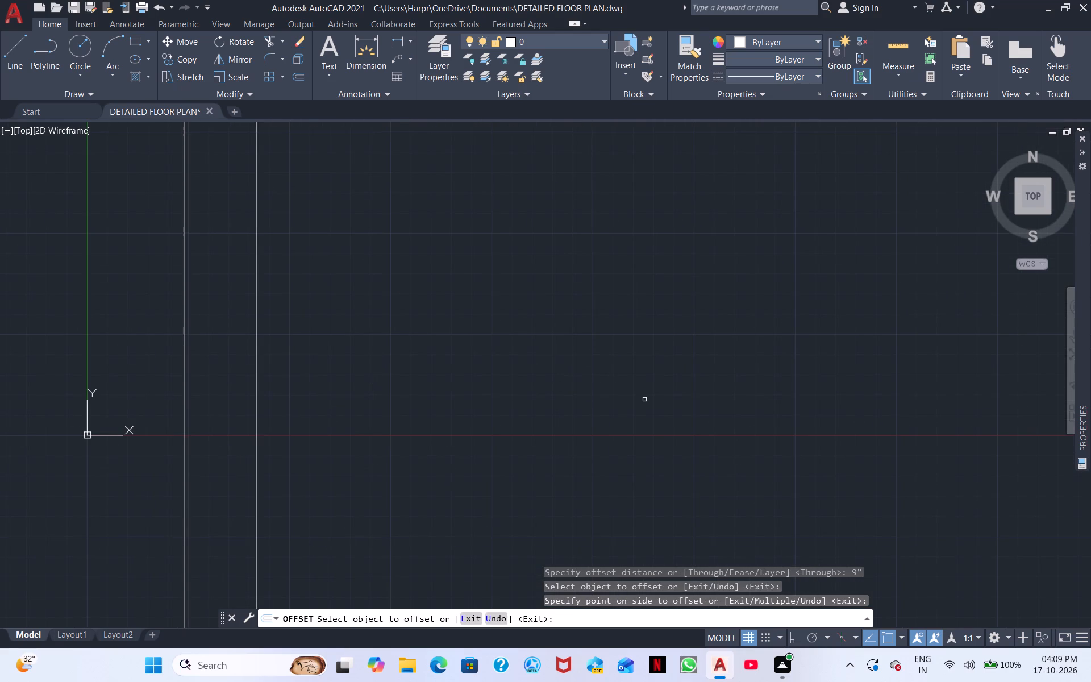
pyautogui.press('space')
# Offset the eastern line of the first wall pair 11'9" to the east.
pyautogui.press('space')
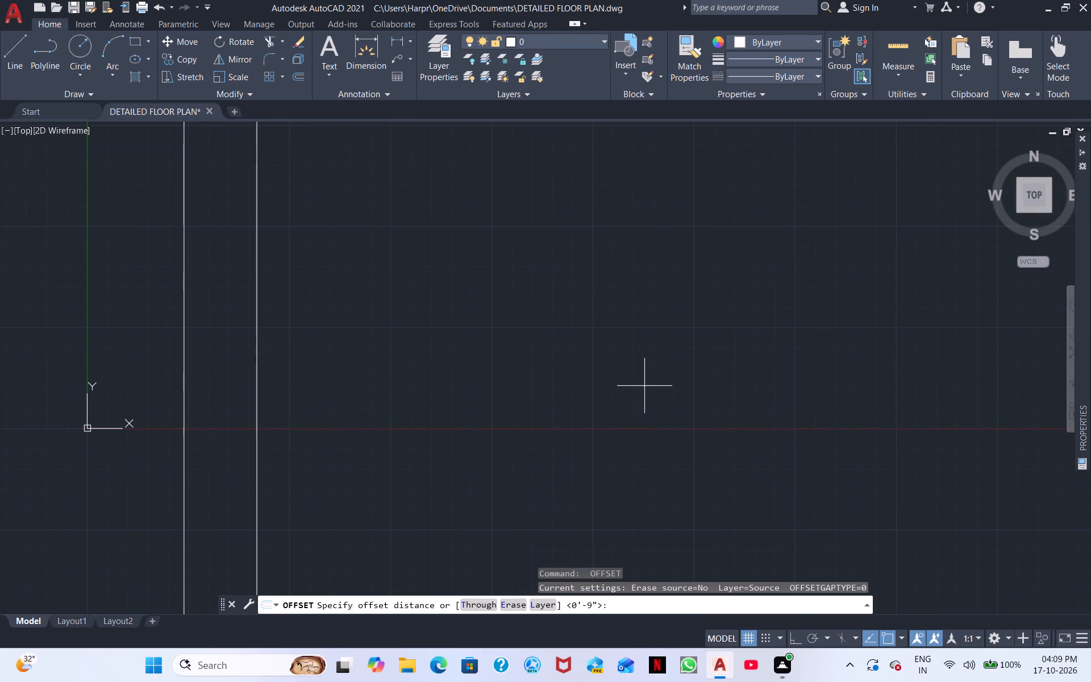
pyautogui.write('11')
pyautogui.press("'")
pyautogui.write('9"')
pyautogui.press('space')
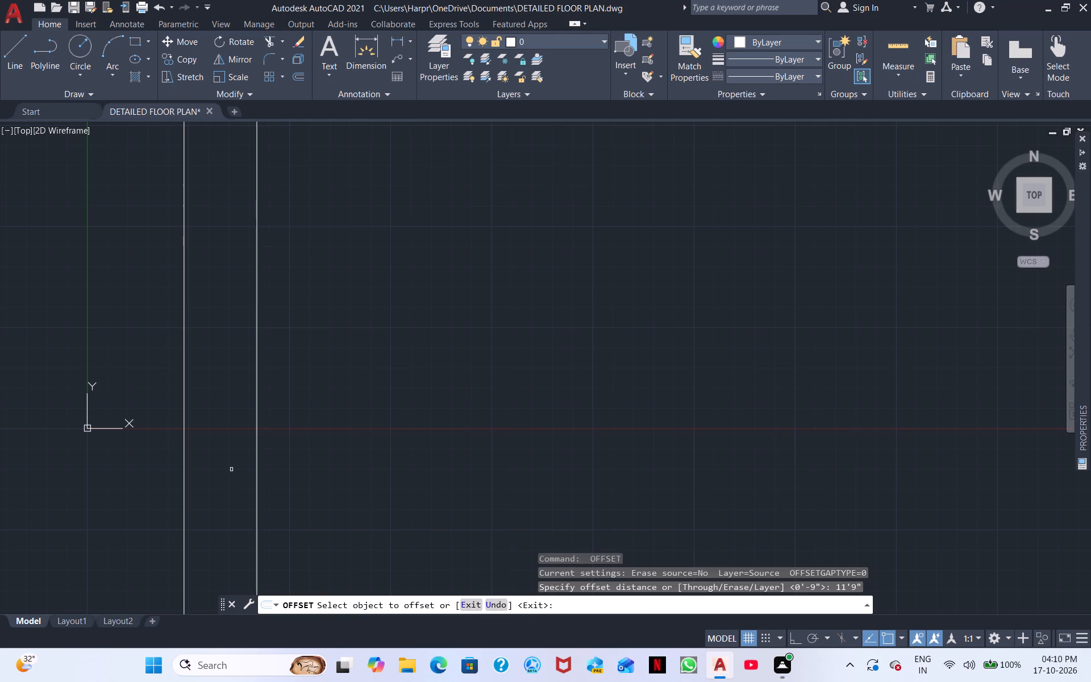
pyautogui.click(257, 467)
pyautogui.click(459, 479)
pyautogui.scroll(-2, 580, 465)
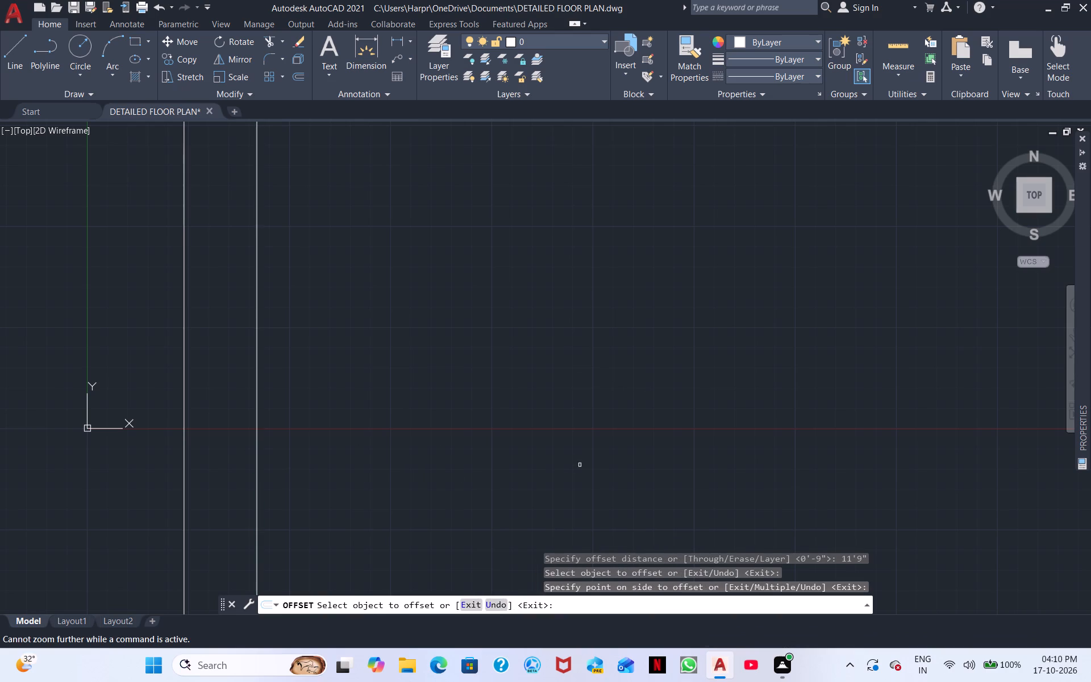
pyautogui.scroll(-1, 580, 465)
pyautogui.press('Escape')
# Offset the easternmost vertical construction line 9" to the east to form the second wall pair.
pyautogui.scroll(-2, 679, 458)
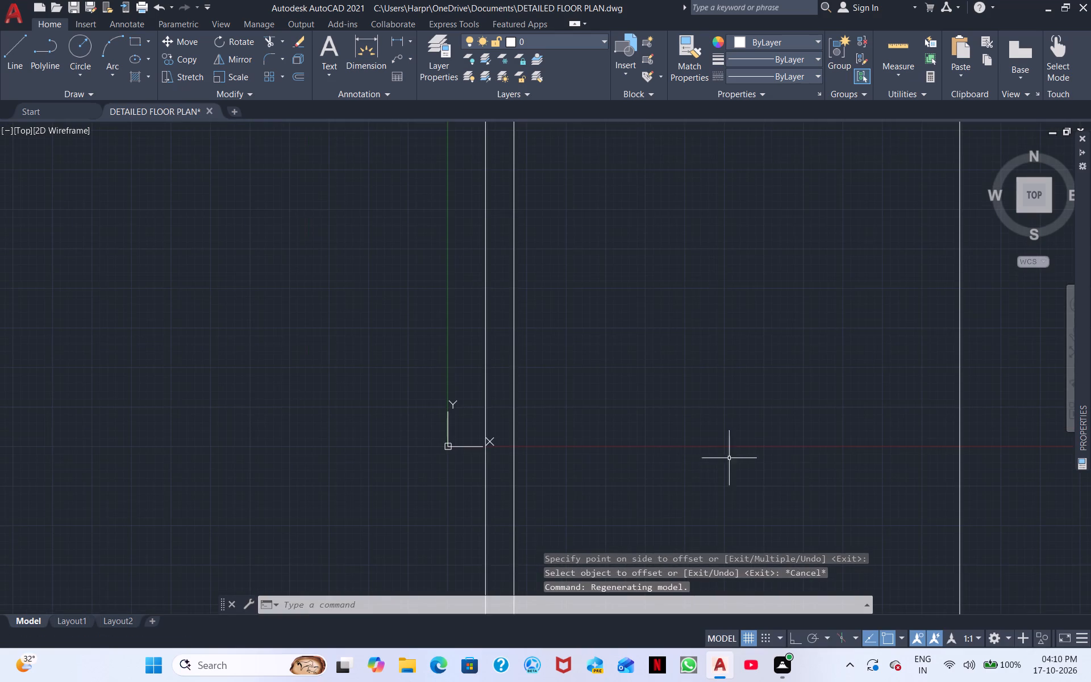
pyautogui.moveTo(784, 458); pyautogui.dragTo(499, 418, button='middle')
pyautogui.scroll(-2, 499, 418)
pyautogui.moveTo(532, 417); pyautogui.dragTo(354, 457, button='middle')
pyautogui.scroll(1, 354, 457)
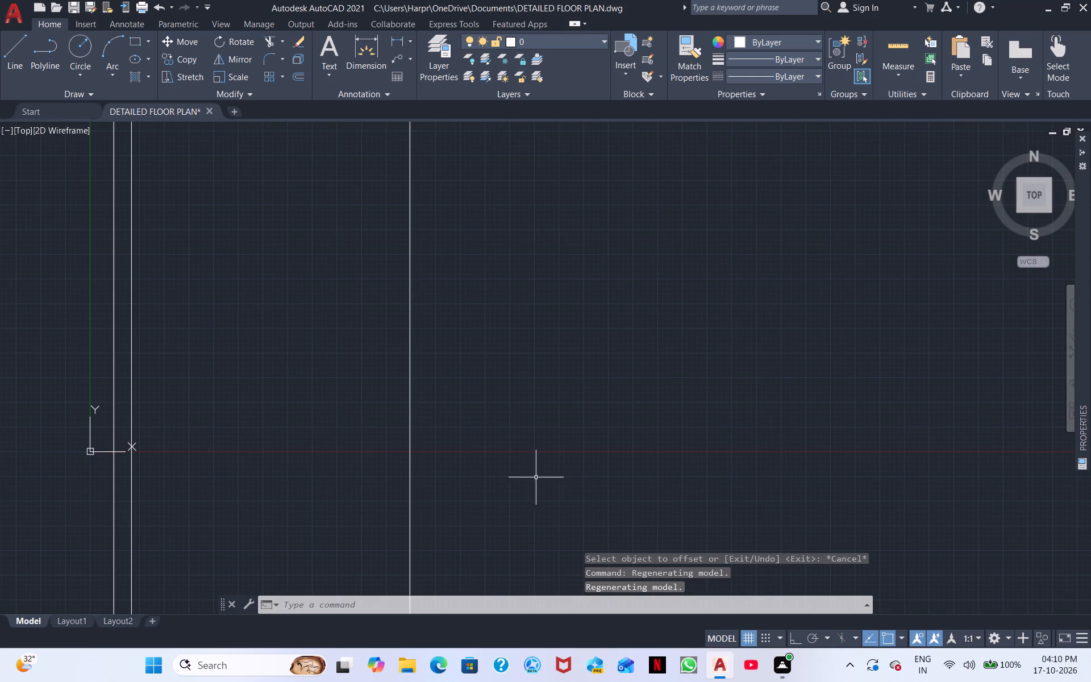
pyautogui.write('O')
pyautogui.press('space')
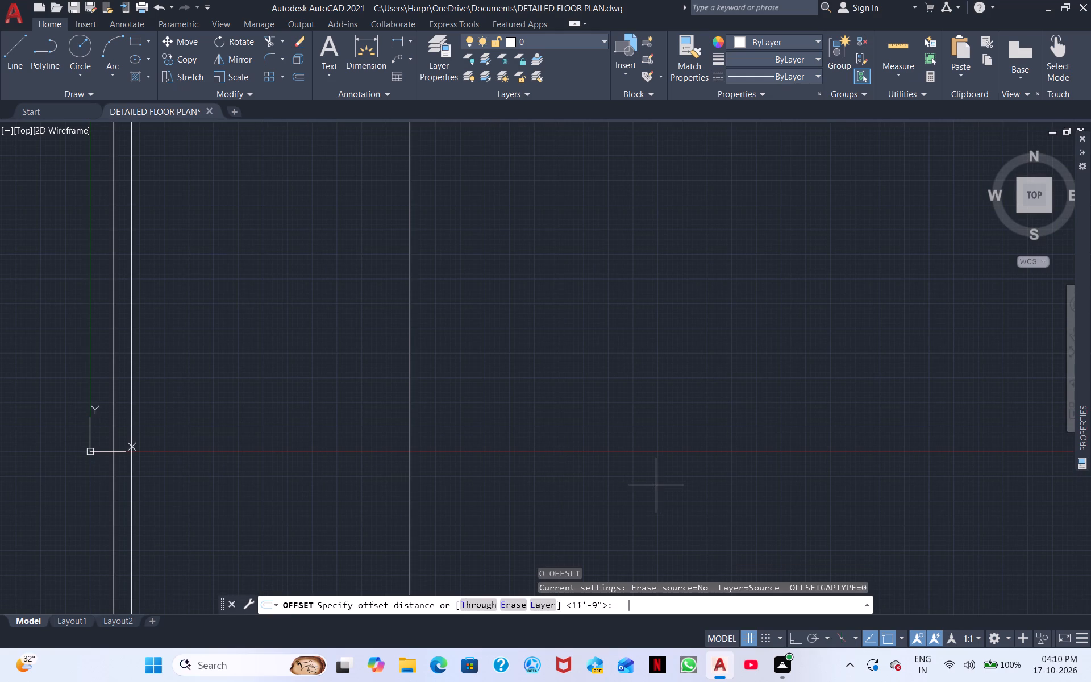
pyautogui.write('9"')
pyautogui.press('space')
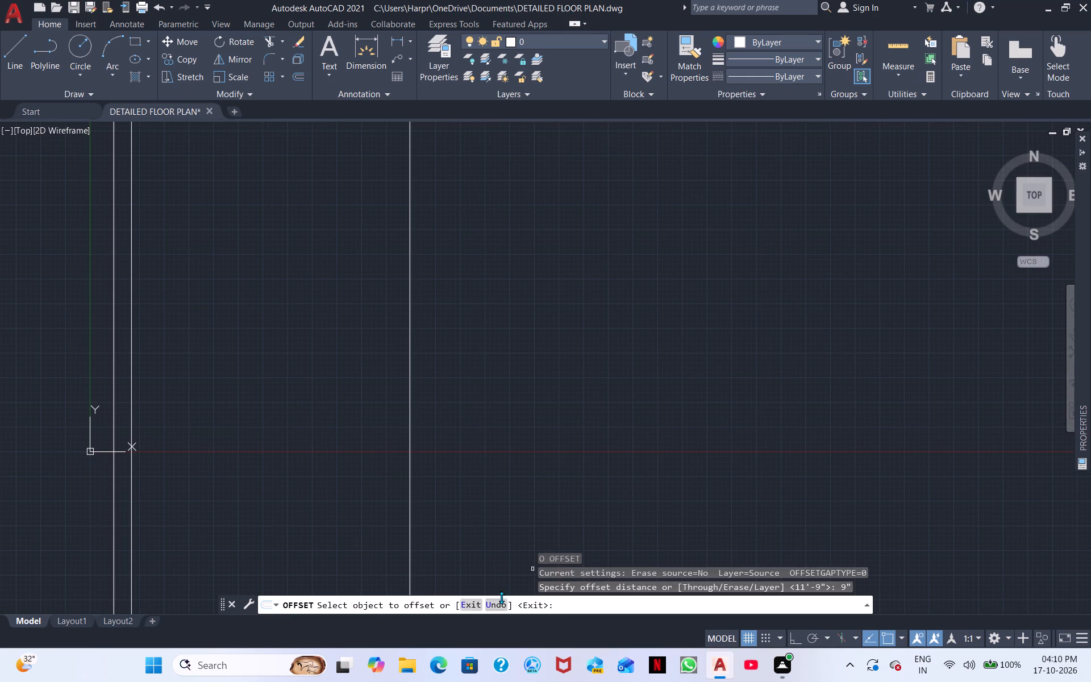
pyautogui.click(410, 557)
pyautogui.click(450, 560)
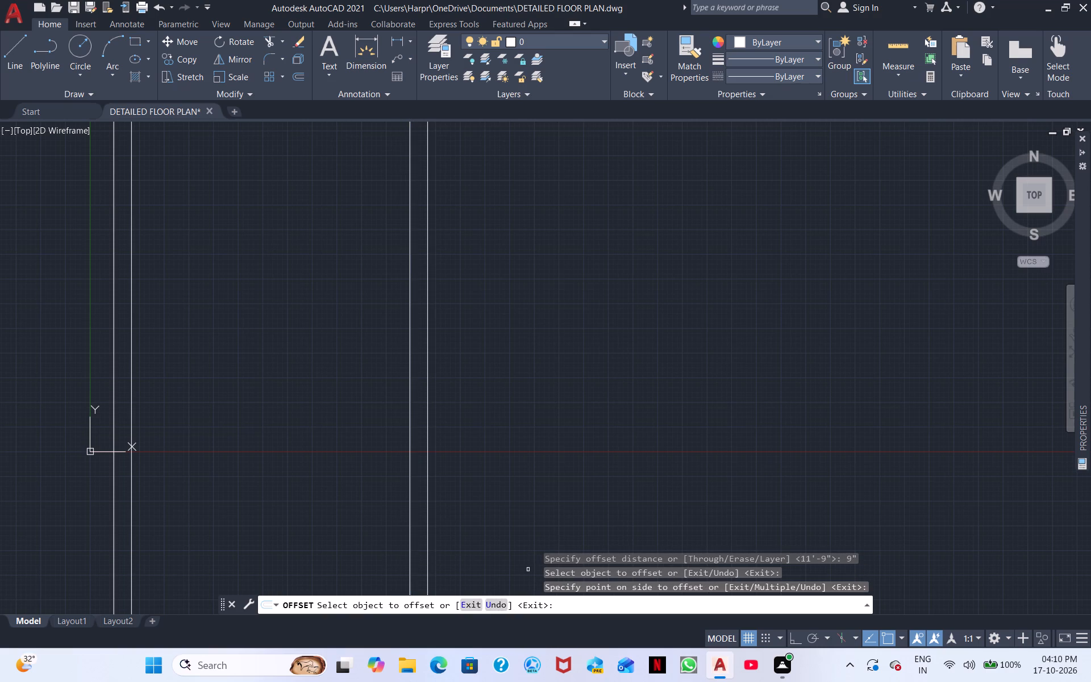
pyautogui.press('BackSpace')
pyautogui.press('space')
# Offset the eastern line of the second wall pair 10' to the east.
pyautogui.press('space')
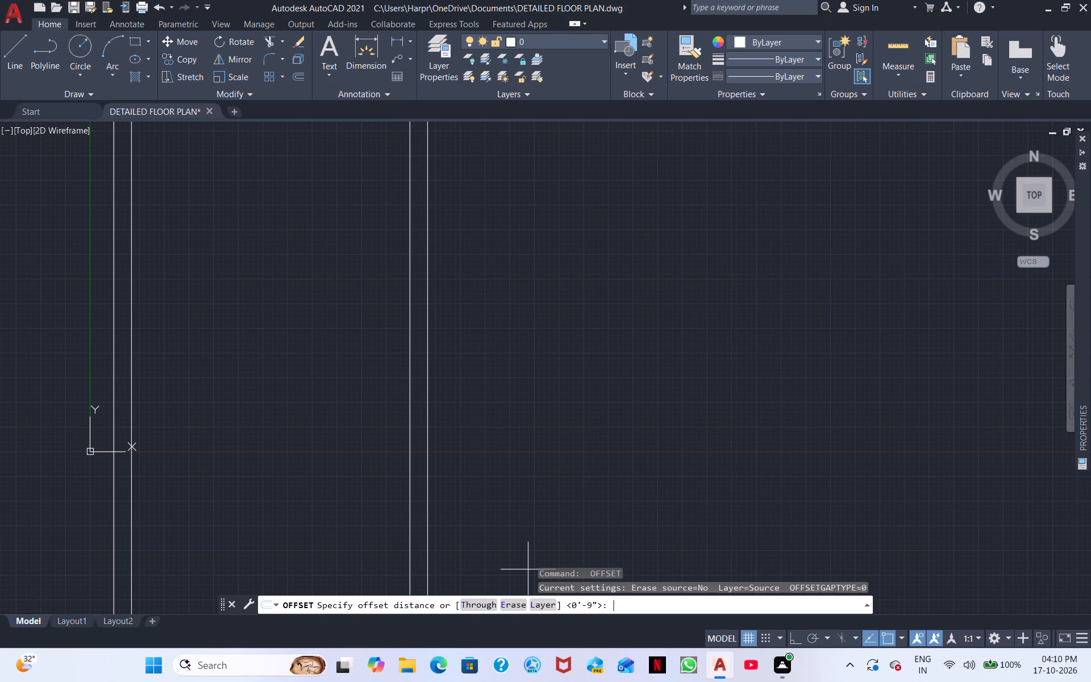
pyautogui.write('10')
pyautogui.press("'")
pyautogui.press('space')
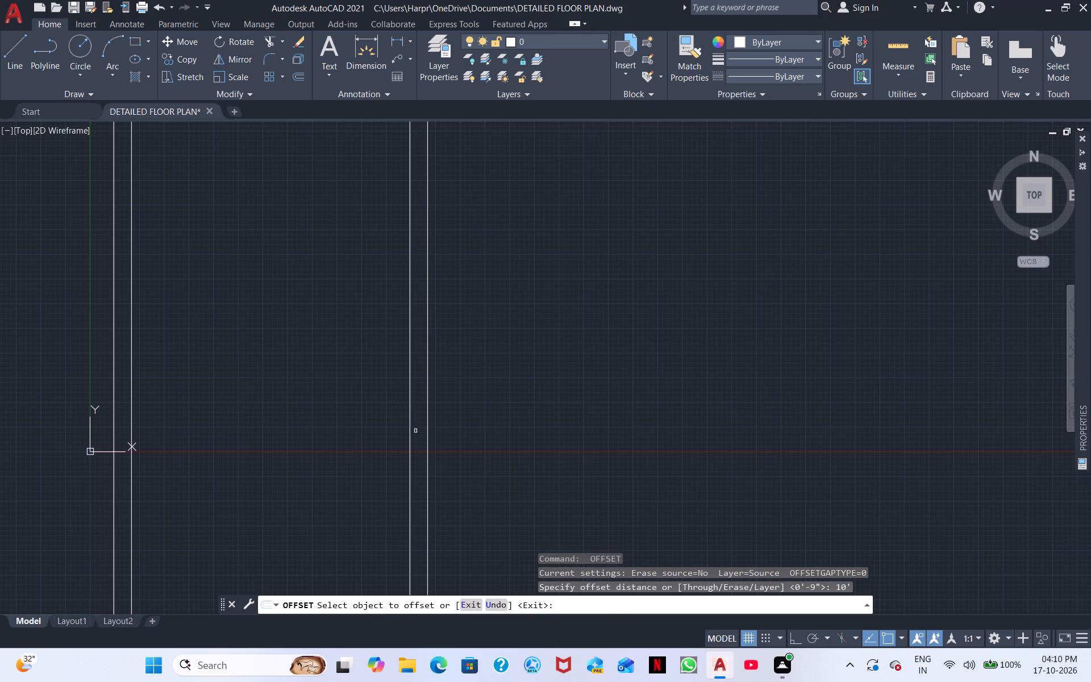
pyautogui.click(430, 488)
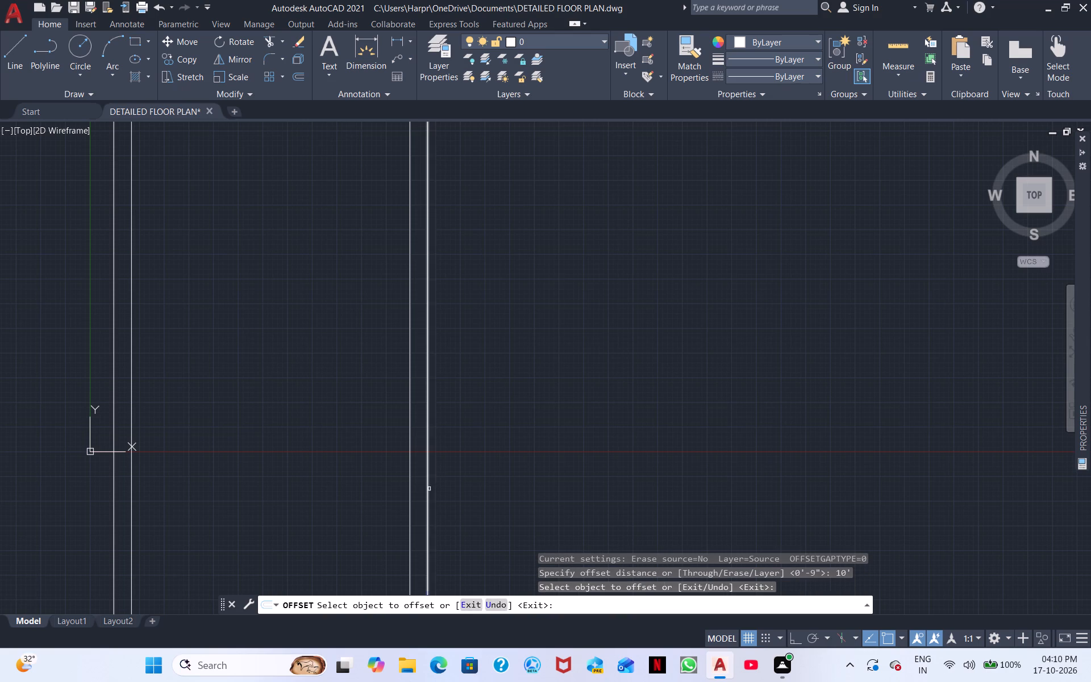
pyautogui.click(429, 489)
pyautogui.click(538, 494)
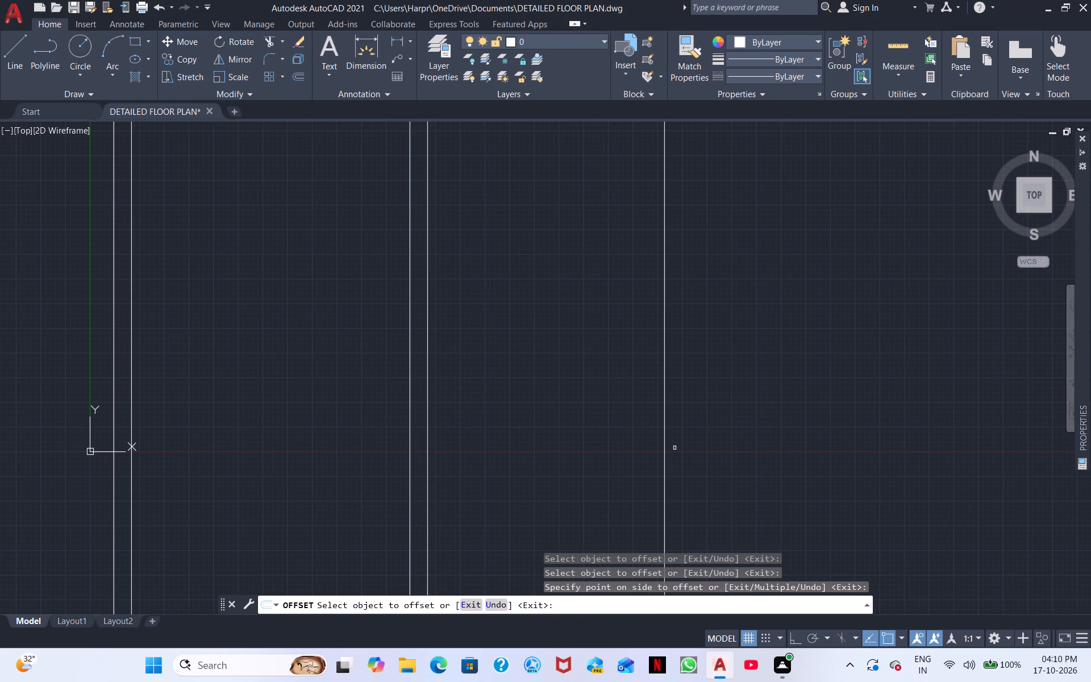
pyautogui.press('space')
# Offset the easternmost vertical construction line 9" to the east to form the third wall pair.
pyautogui.press('space')
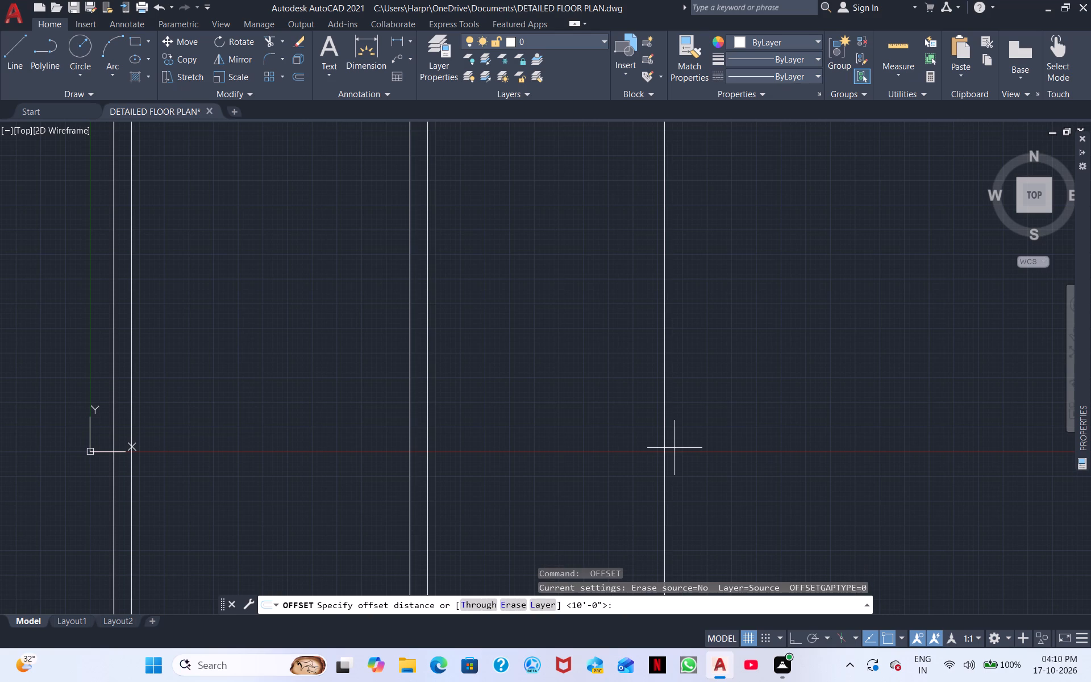
pyautogui.write('9"')
pyautogui.press('space')
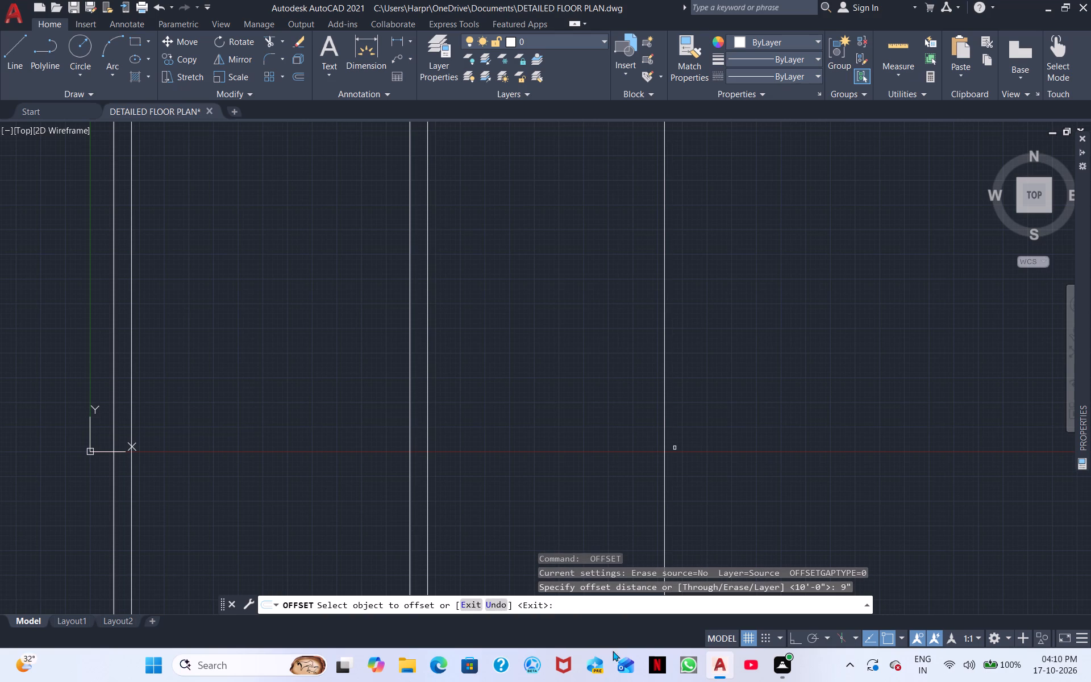
pyautogui.click(664, 501)
pyautogui.click(734, 508)
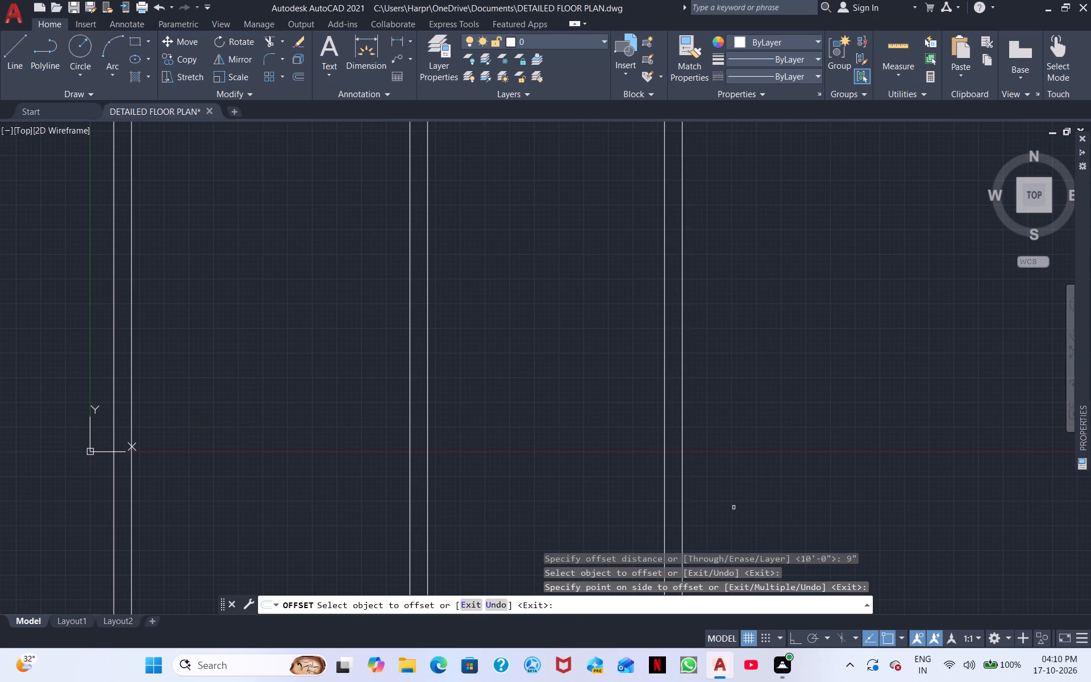
# Draw one horizontal construction line (XLINE) across the vertical lines, well north of the origin.
pyautogui.scroll(-1, 735, 508)
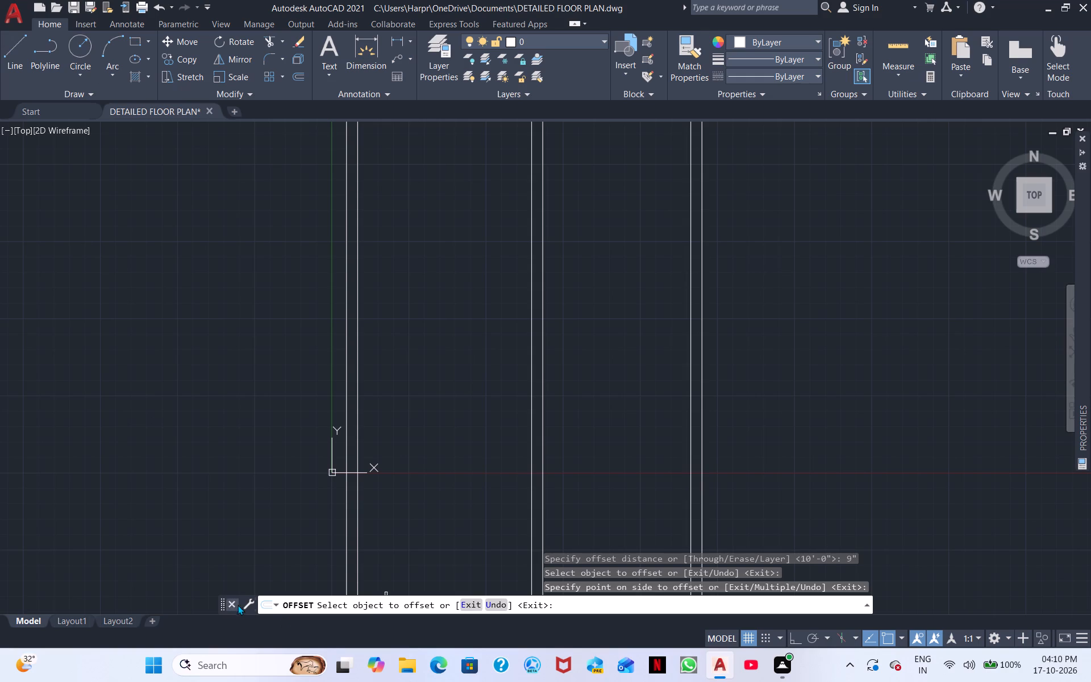
pyautogui.click(272, 605)
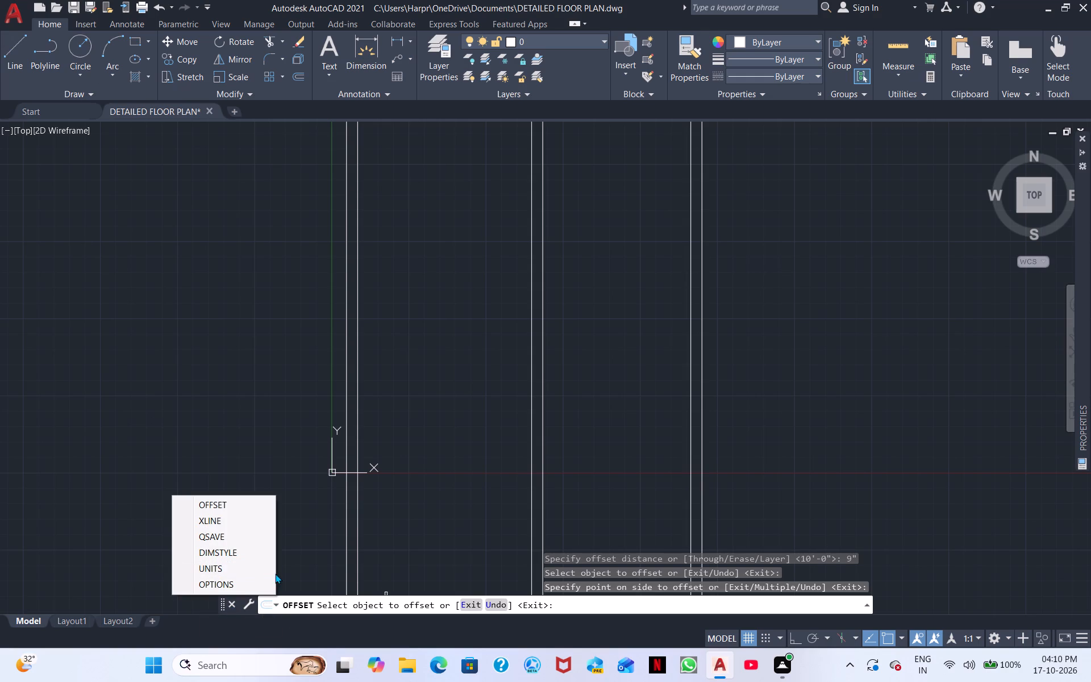
pyautogui.click(243, 518)
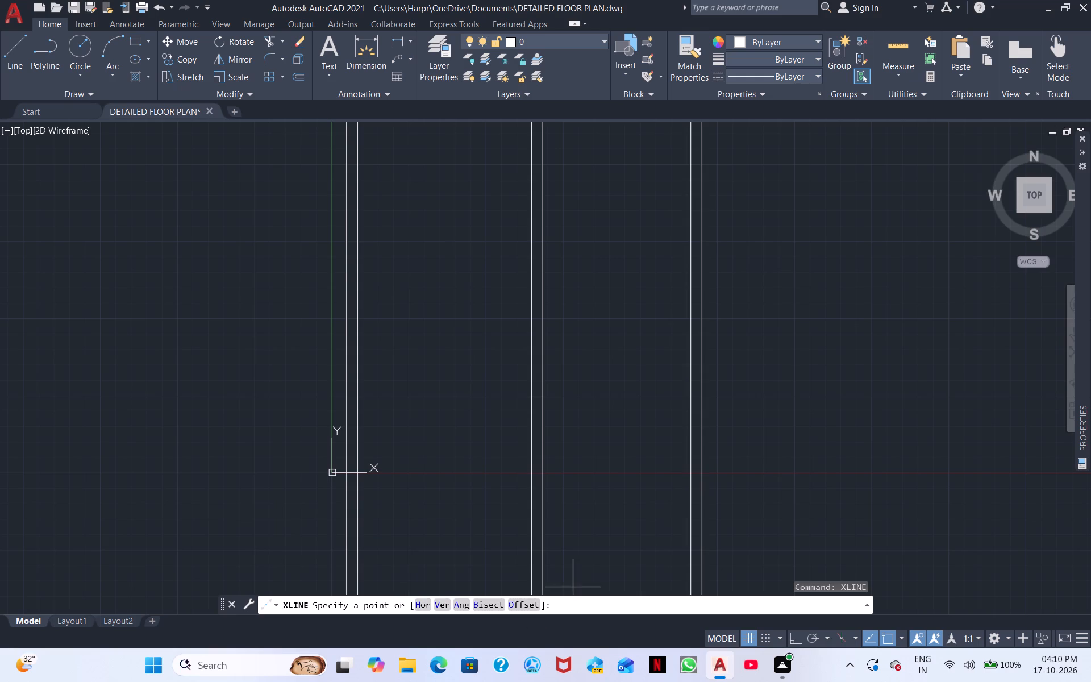
pyautogui.click(425, 609)
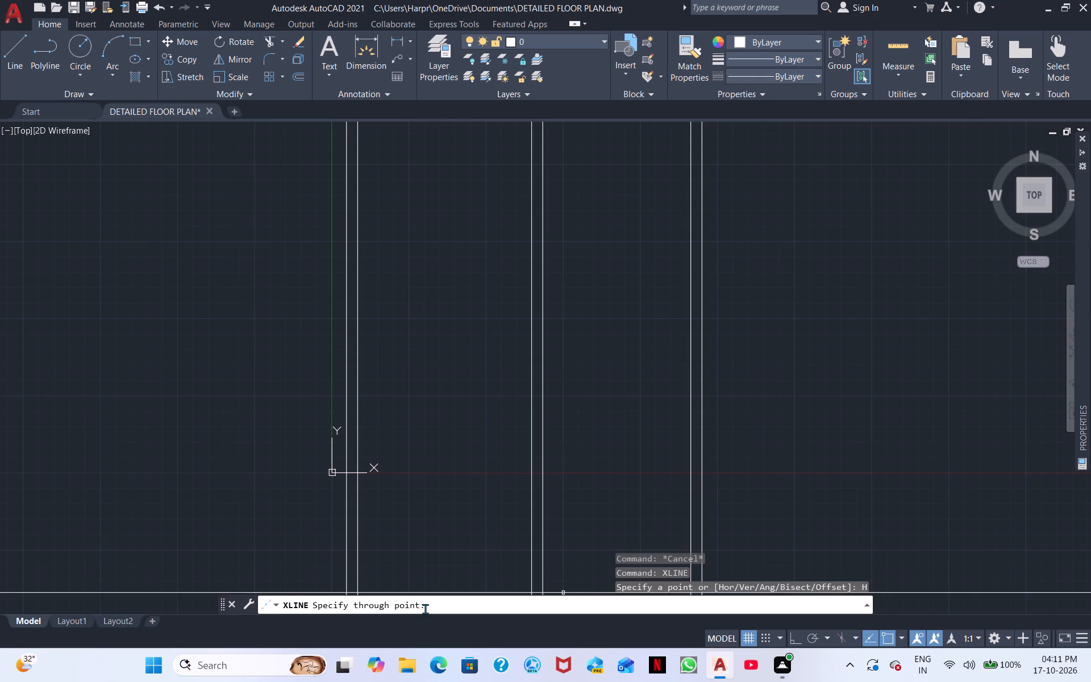
pyautogui.click(442, 151)
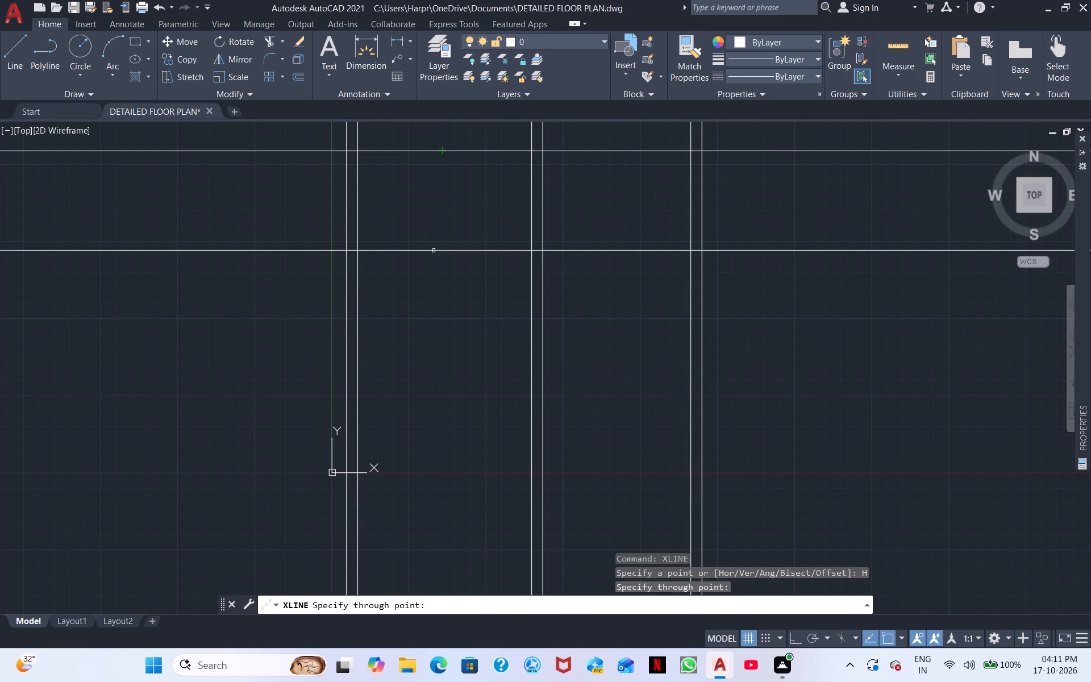
pyautogui.press('Escape')
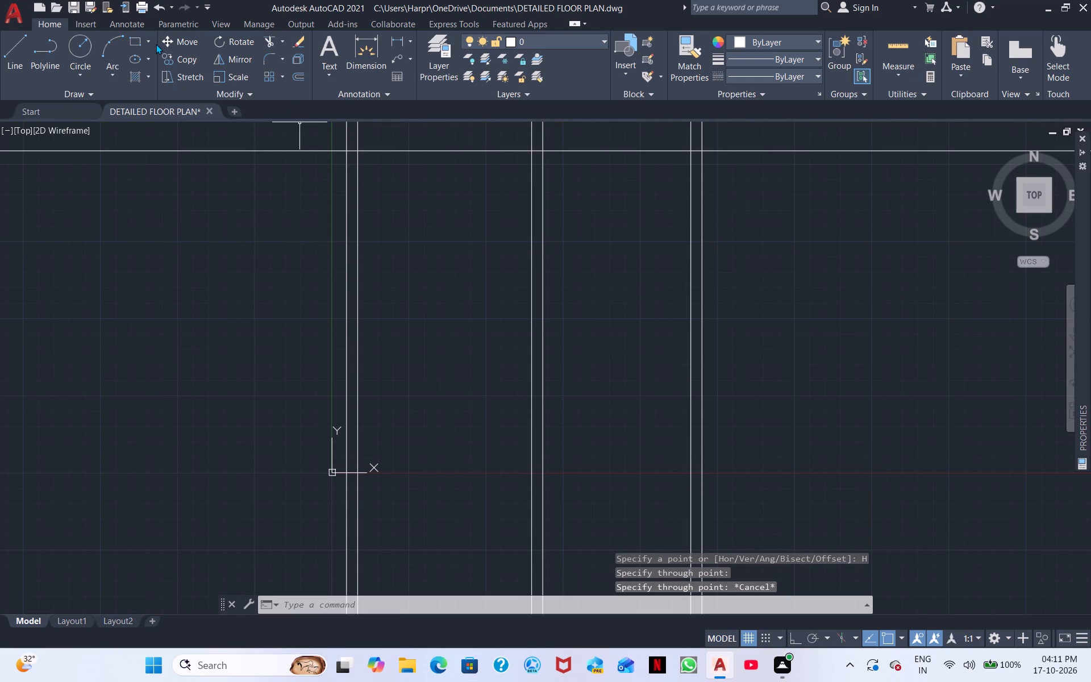
# With Ortho on, check the overall width between the outermost vertical construction lines using a temporary linear dimension, without placing it.
pyautogui.click(399, 43)
pyautogui.click(344, 232)
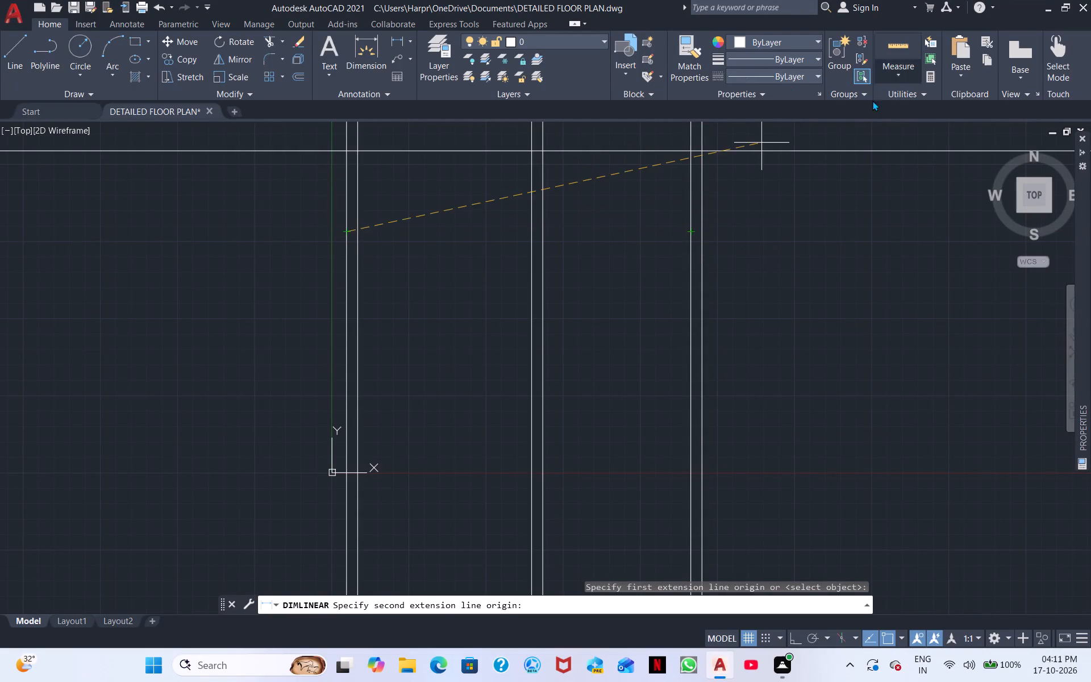
pyautogui.click(799, 644)
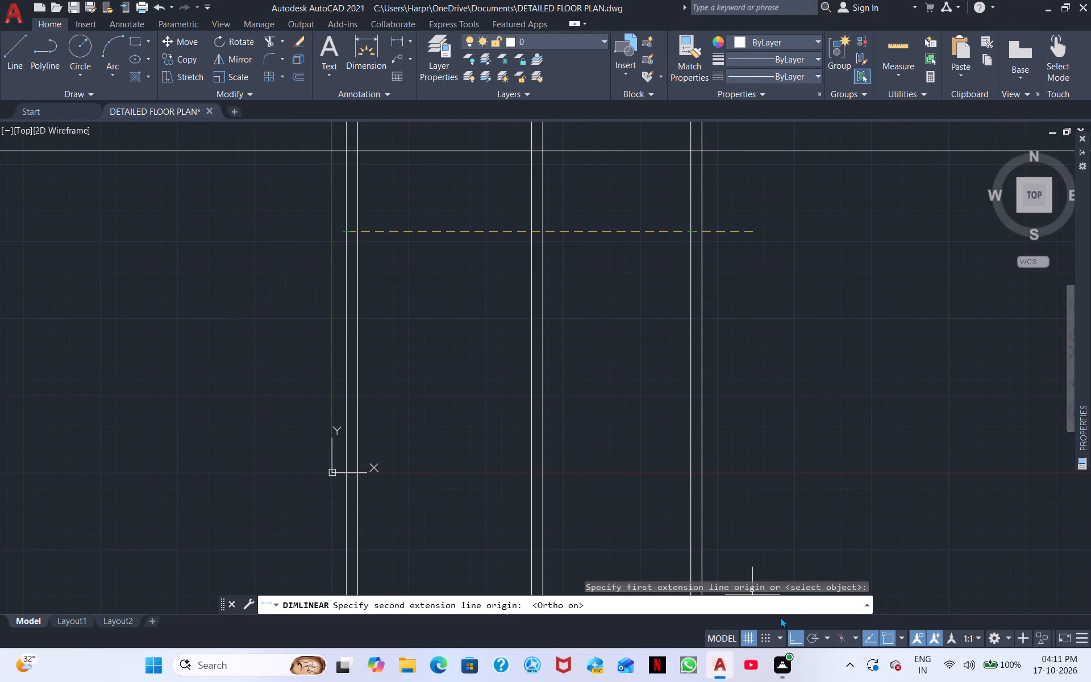
pyautogui.click(701, 231)
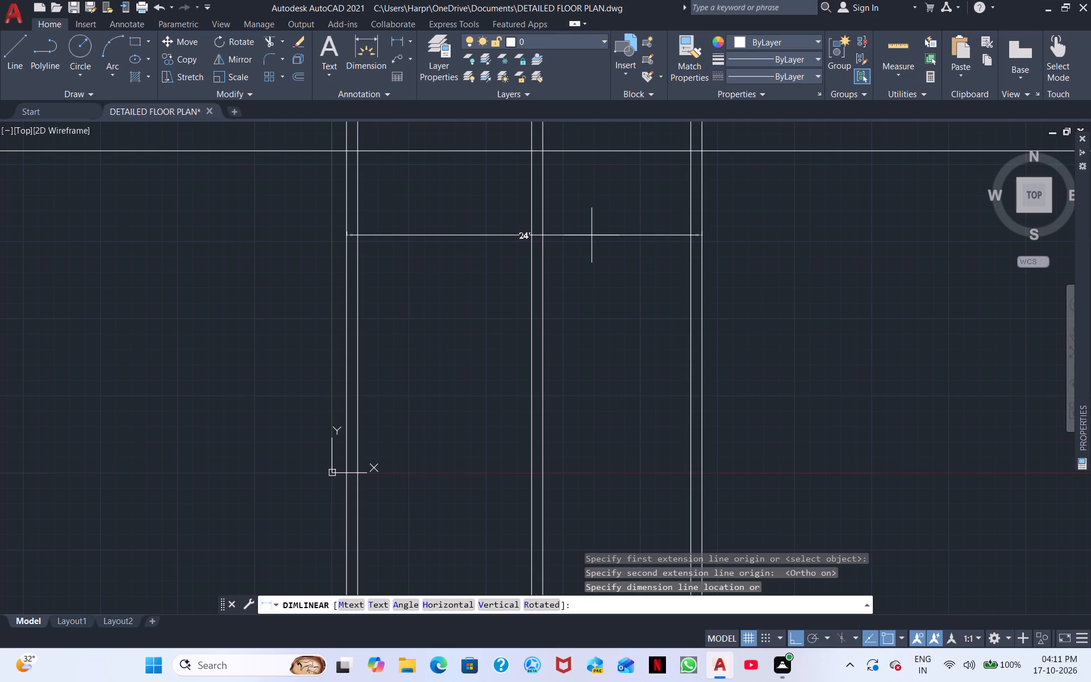
pyautogui.moveTo(592, 235); pyautogui.dragTo(610, 264, button='middle')
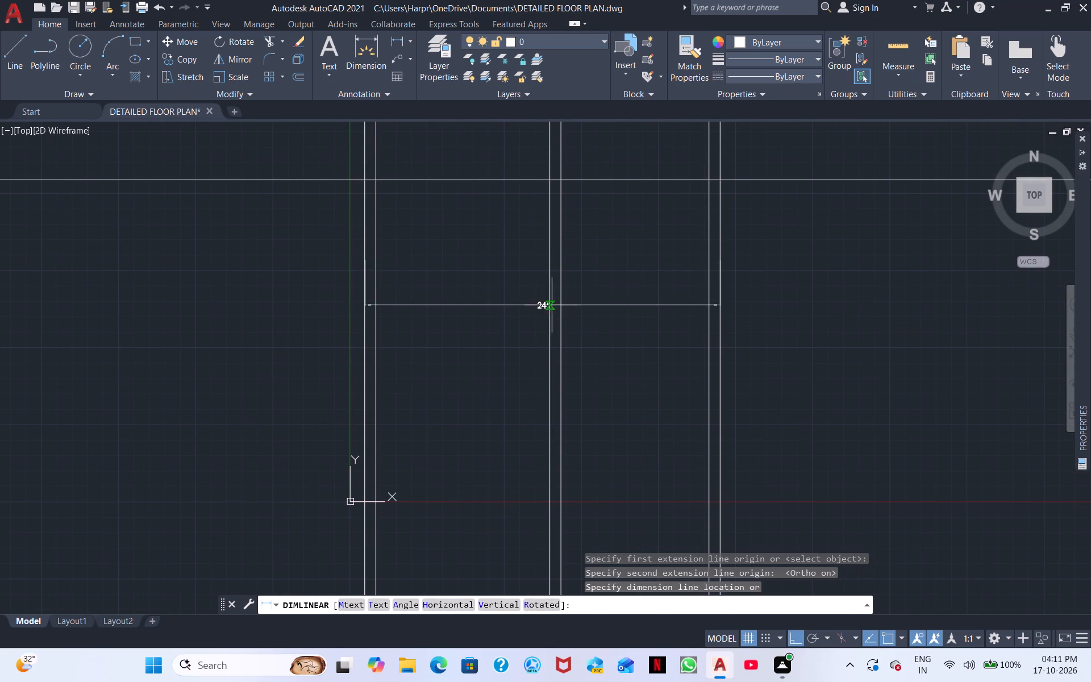
pyautogui.rightClick(587, 267)
pyautogui.click(630, 293)
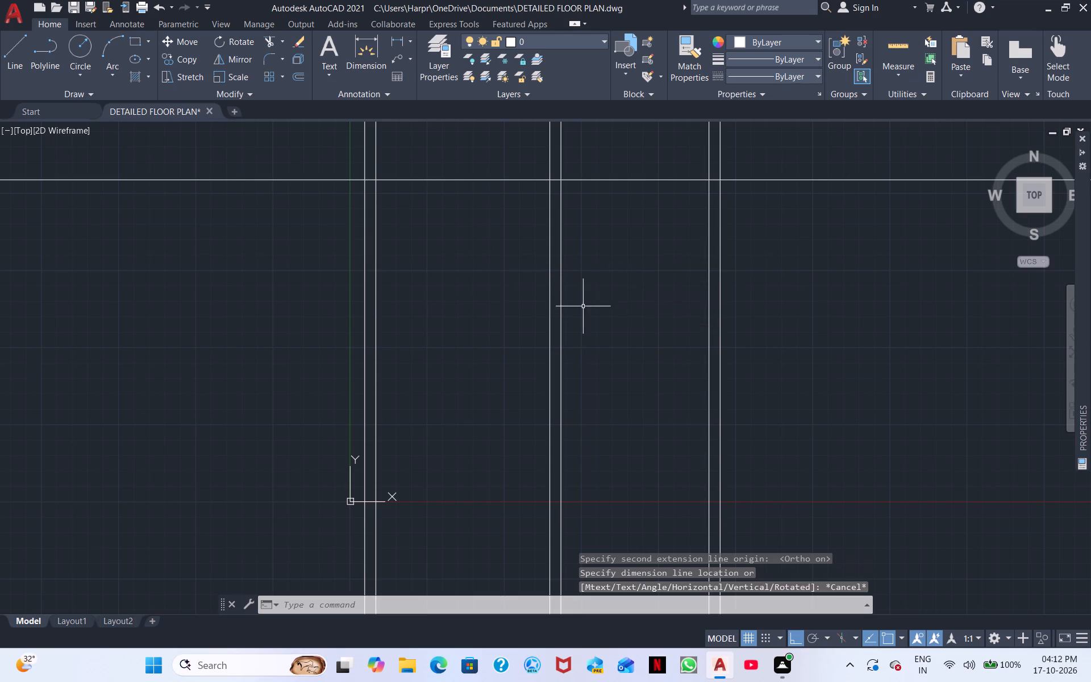
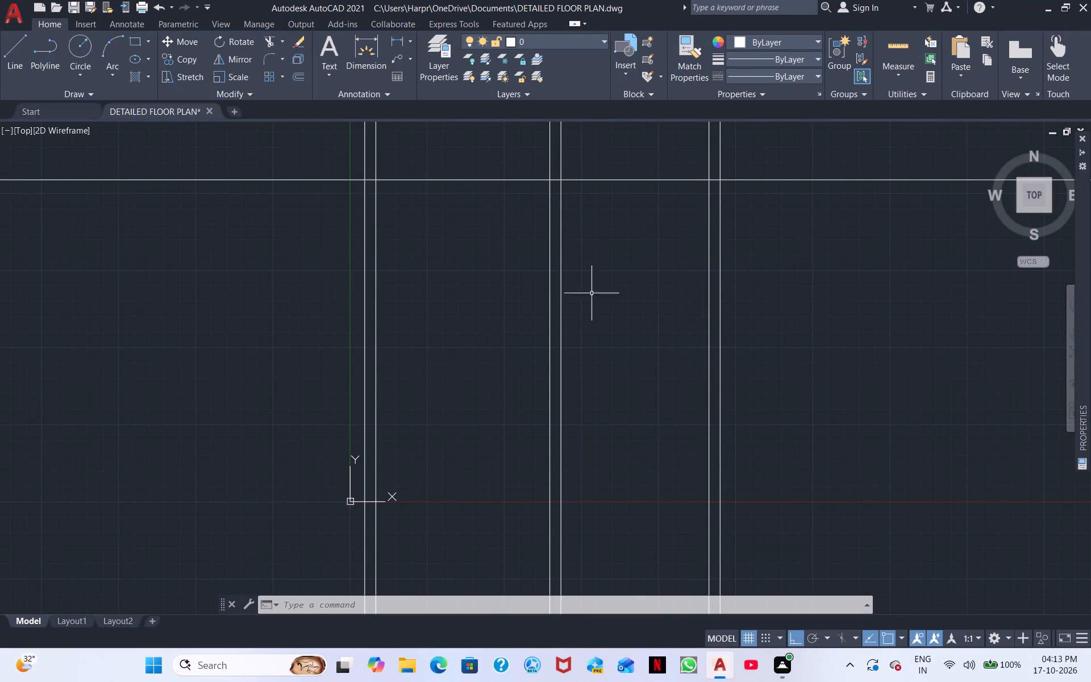
# Draw a horizontal guide line about 11'-3" long, running east from the easternmost vertical construction line.
pyautogui.moveTo(617, 293); pyautogui.dragTo(414, 302, button='middle')
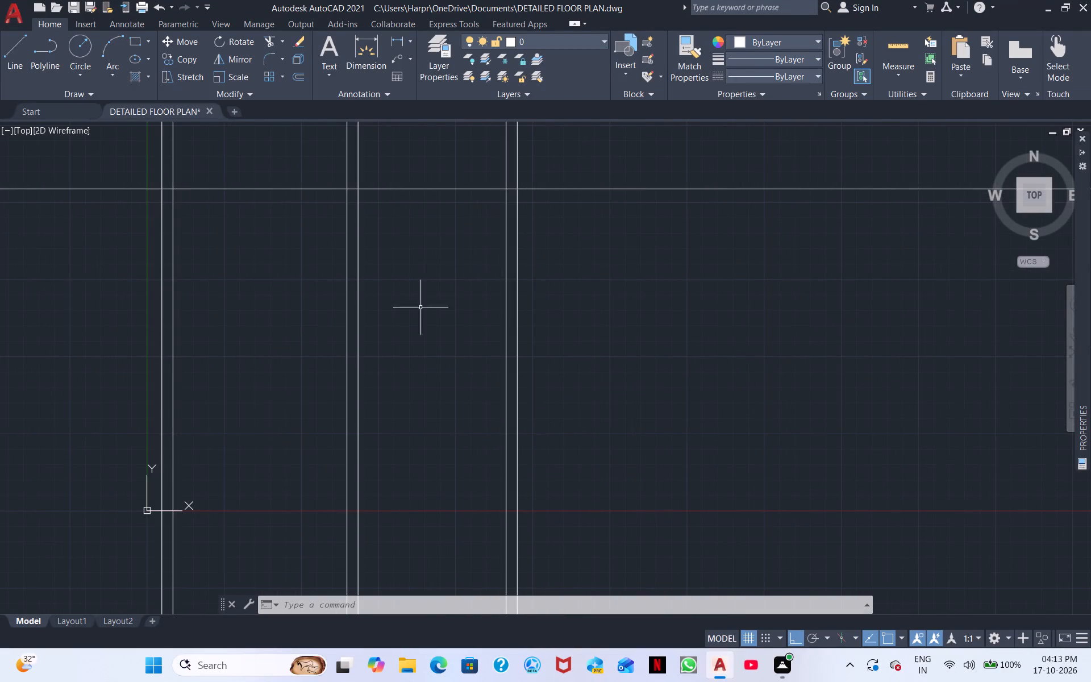
pyautogui.click(13, 45)
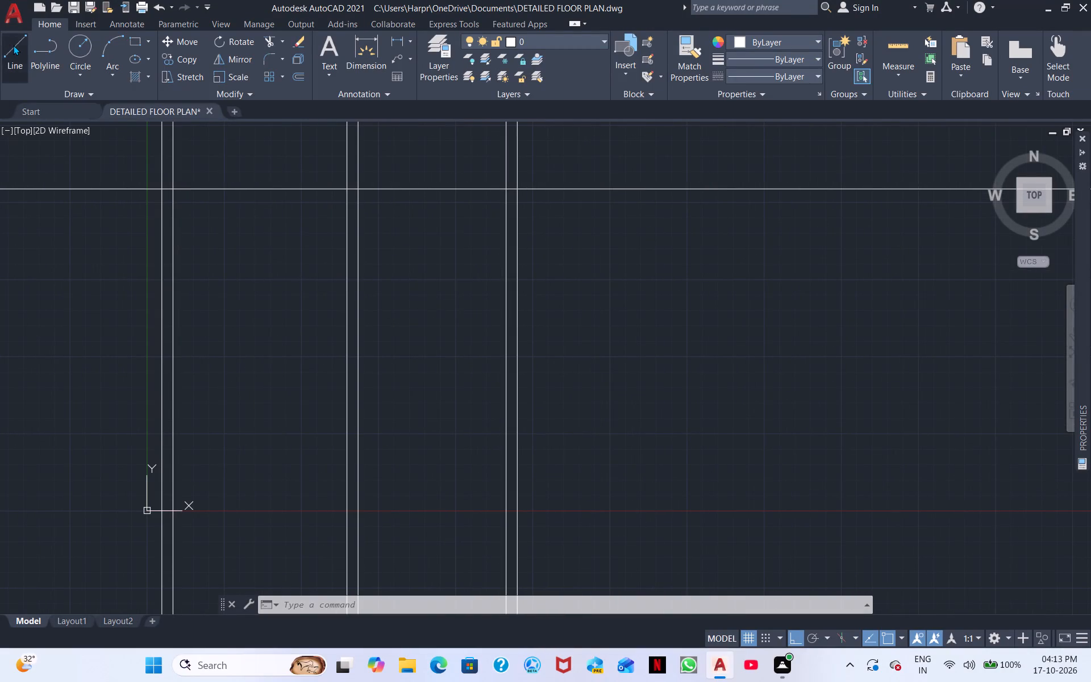
pyautogui.click(517, 308)
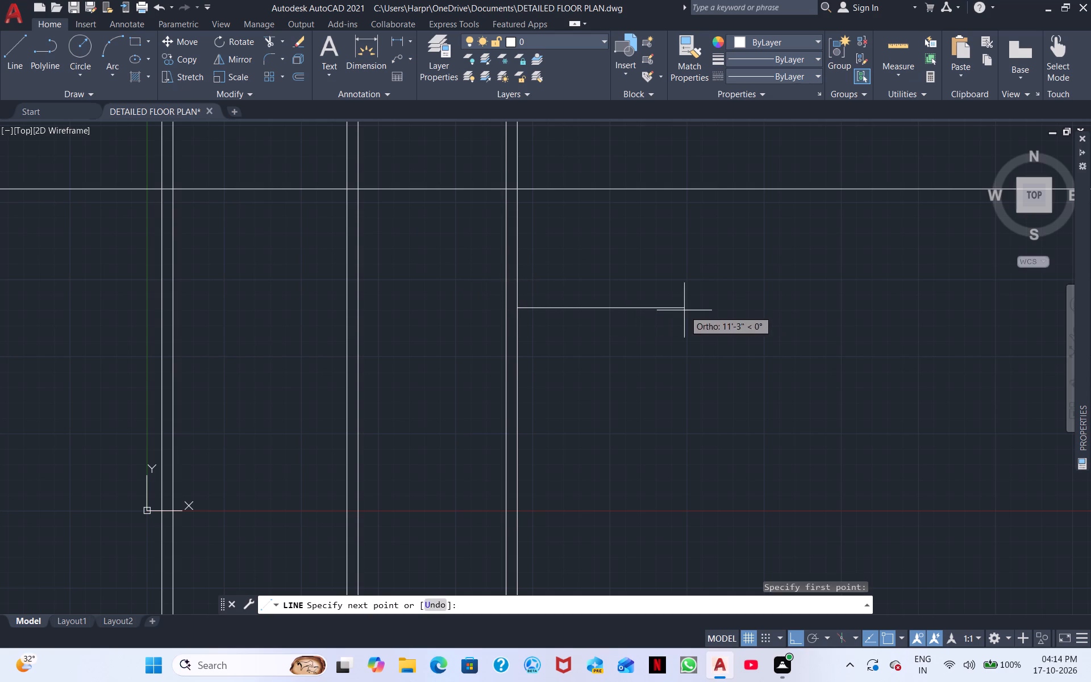
pyautogui.click(685, 310)
pyautogui.rightClick(717, 307)
pyautogui.click(752, 338)
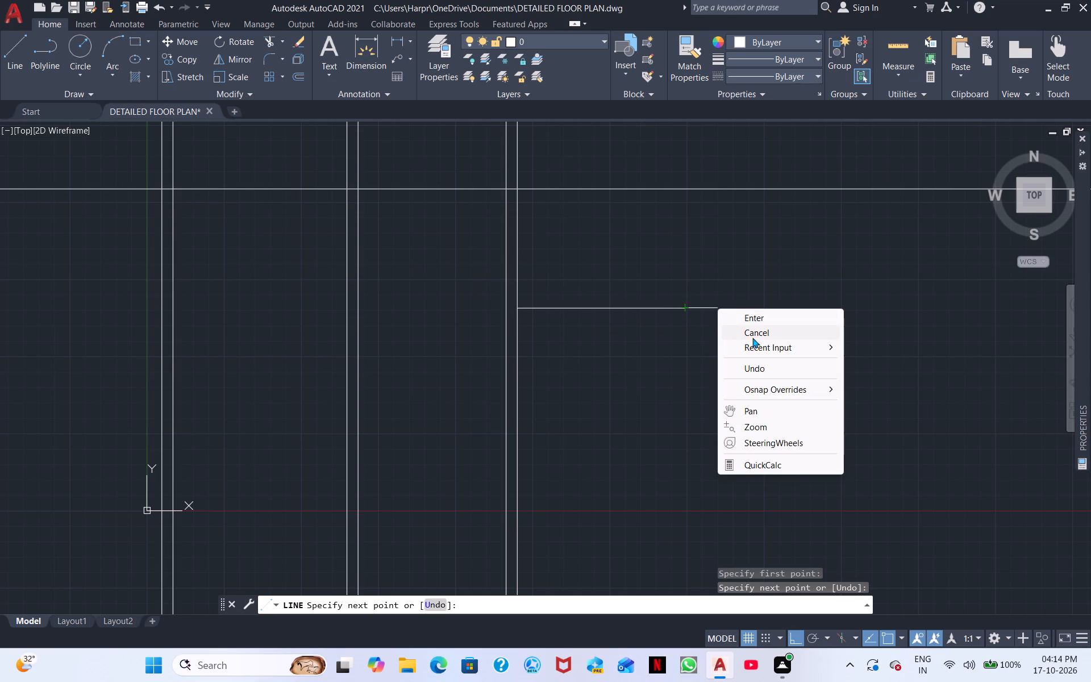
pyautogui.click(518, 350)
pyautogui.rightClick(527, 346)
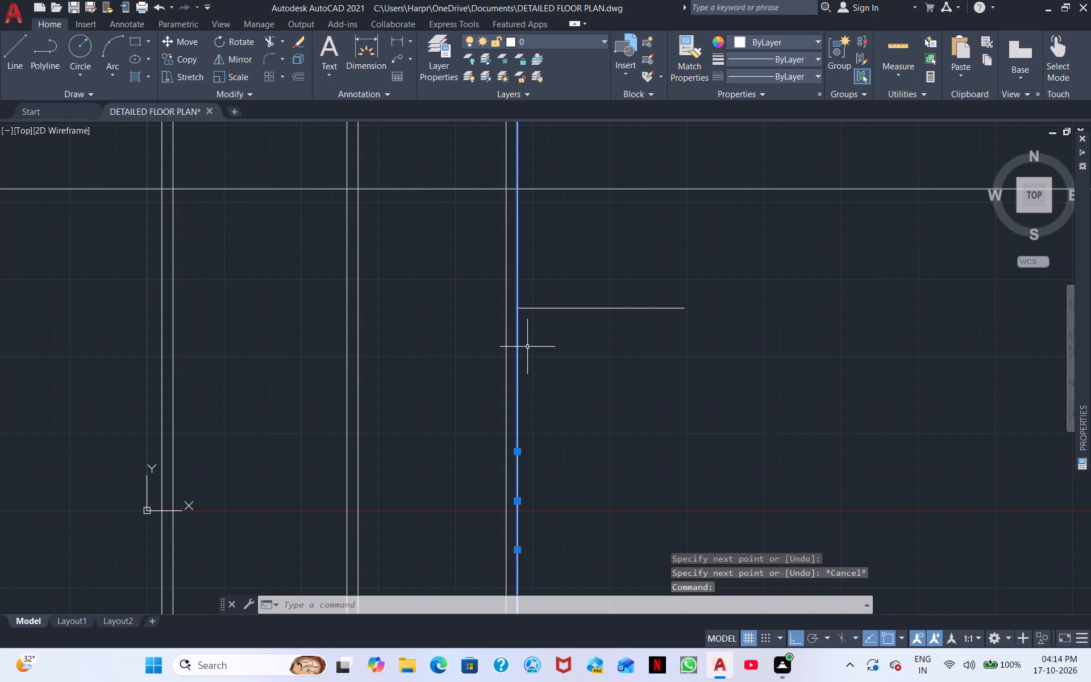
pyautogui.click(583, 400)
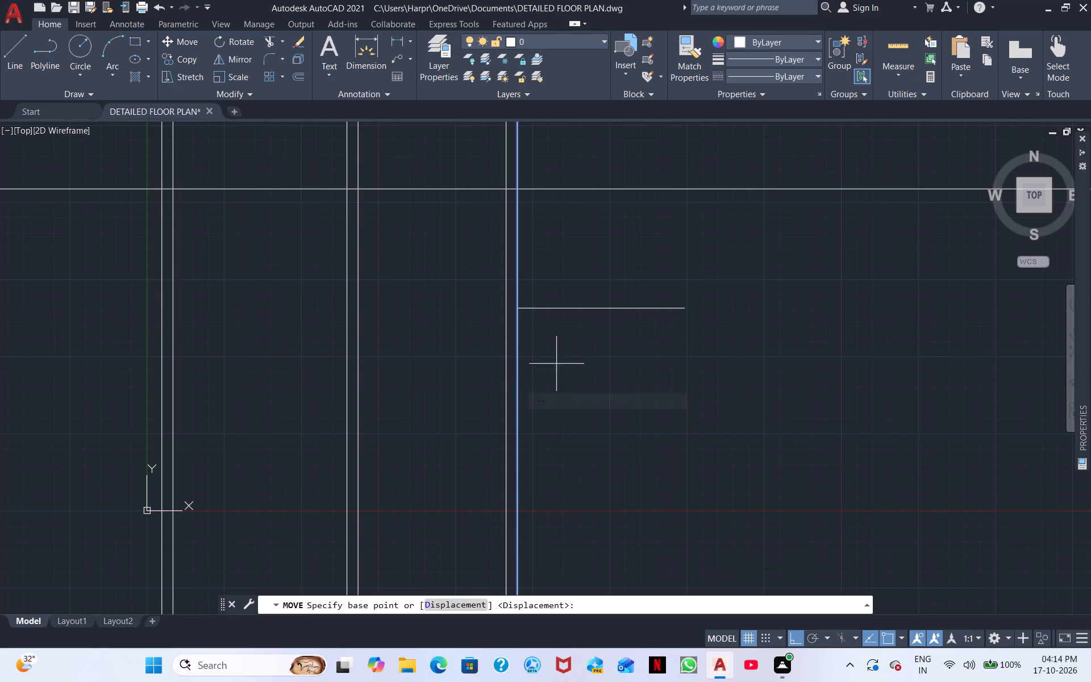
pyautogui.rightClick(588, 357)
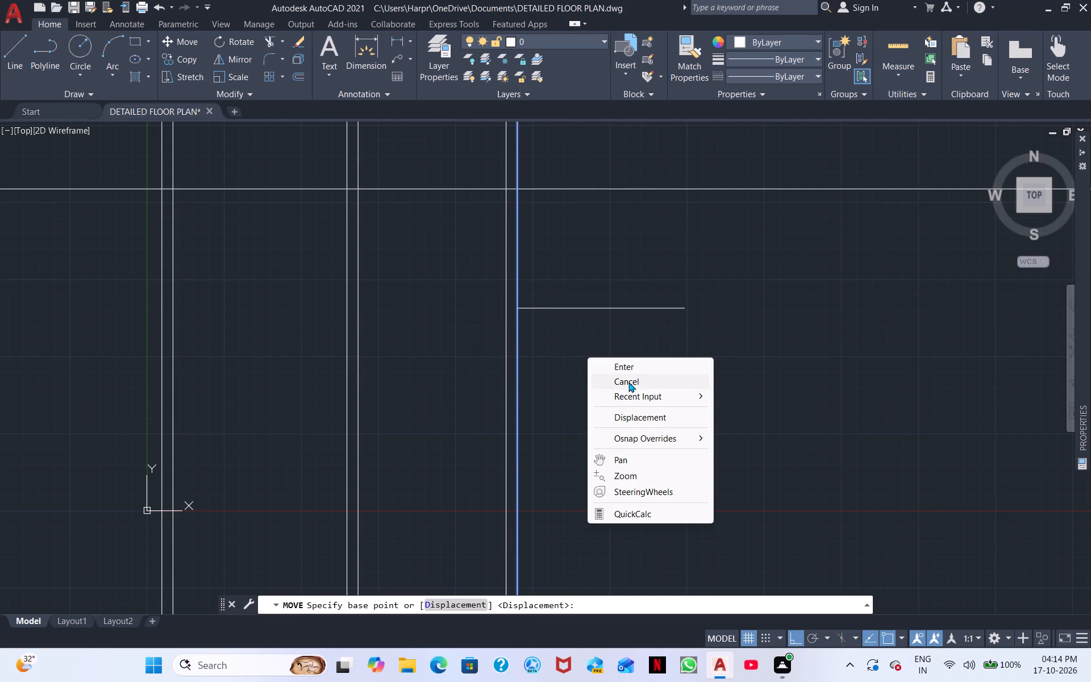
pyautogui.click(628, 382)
# Copy the easternmost vertical construction line from the horizontal guide line's west end to its east end.
pyautogui.click(517, 367)
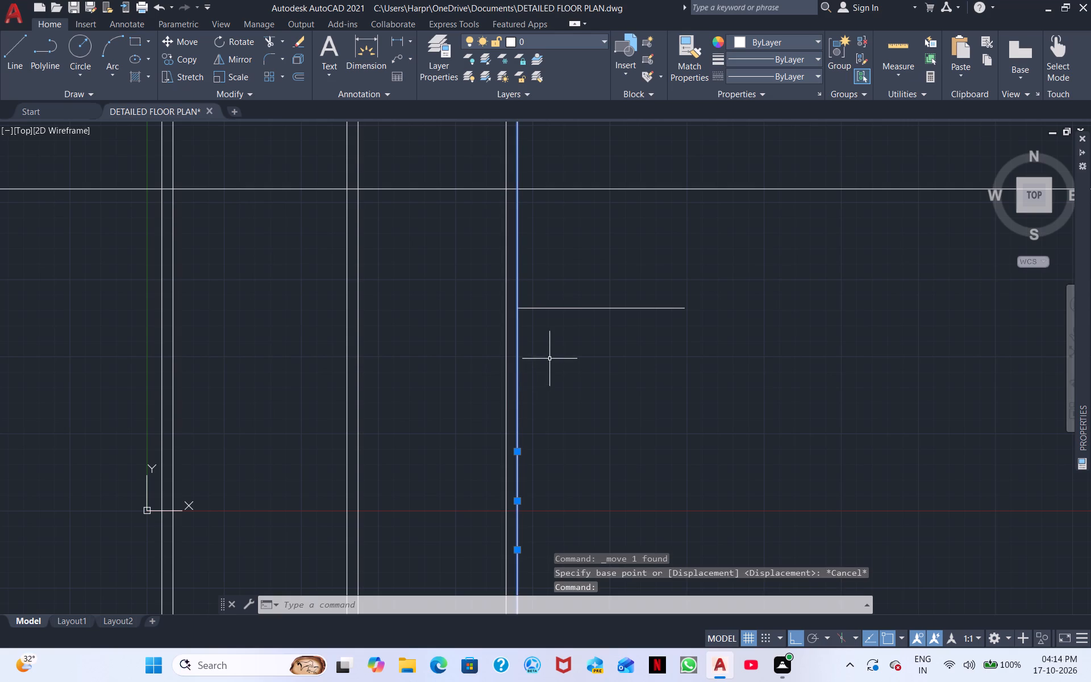
pyautogui.rightClick(550, 356)
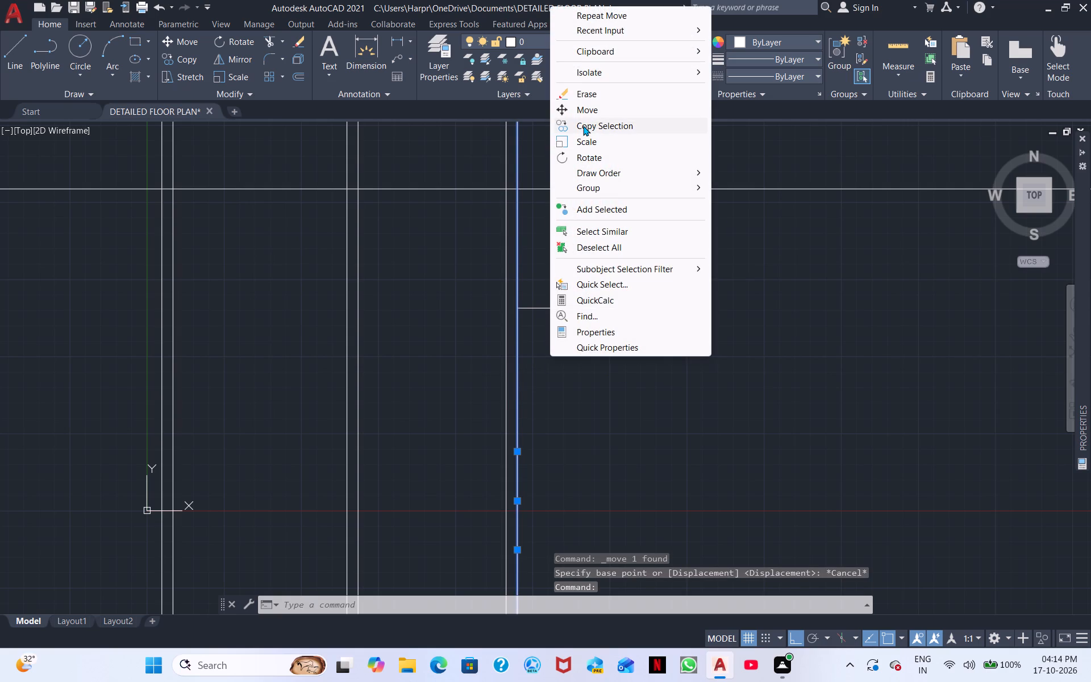
pyautogui.click(583, 126)
pyautogui.click(517, 308)
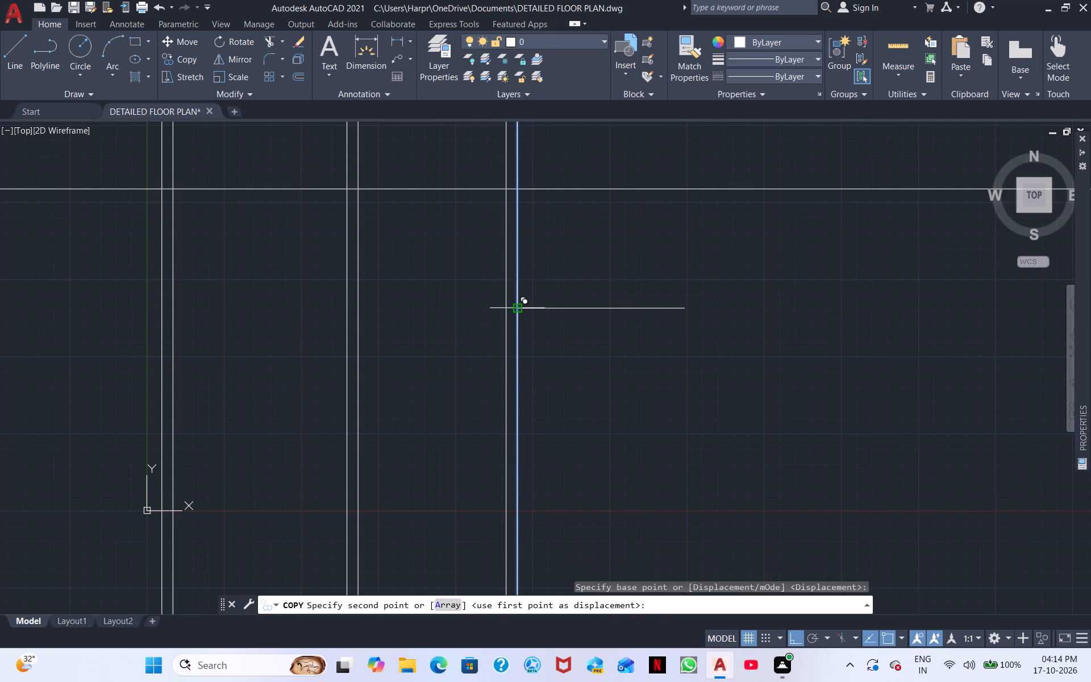
pyautogui.click(685, 311)
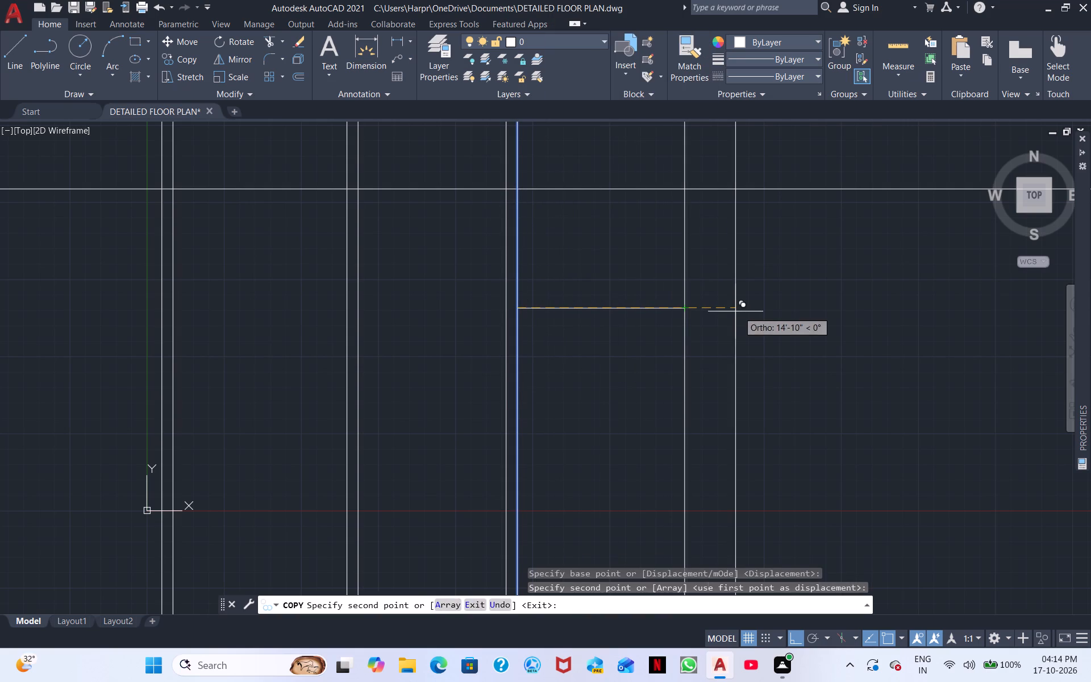
pyautogui.rightClick(738, 310)
pyautogui.click(774, 336)
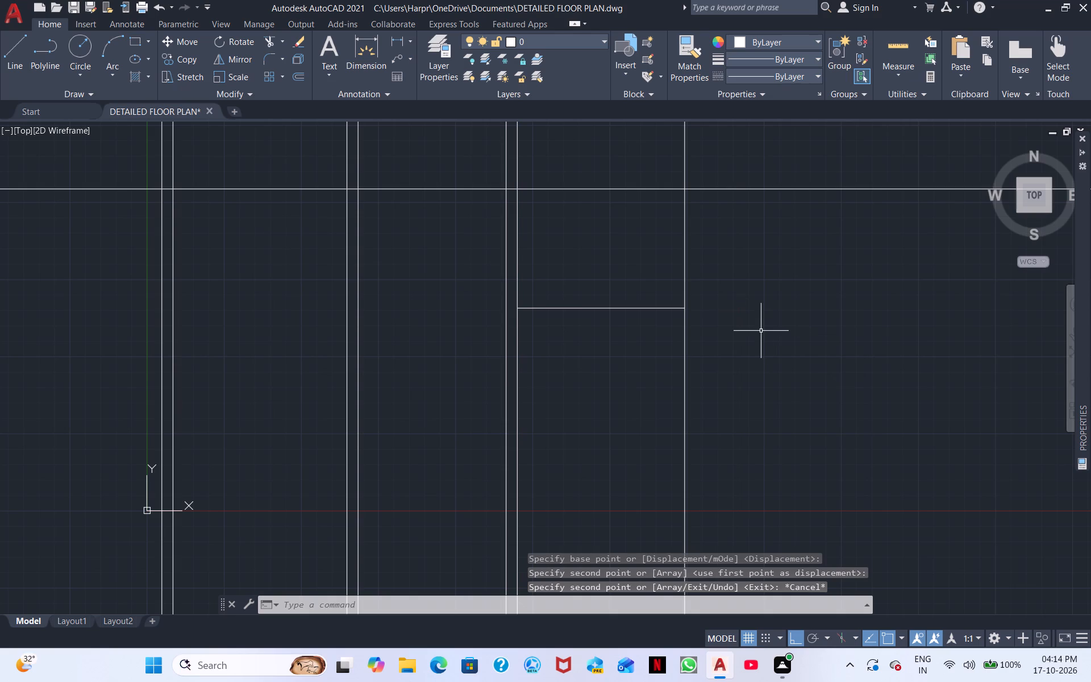
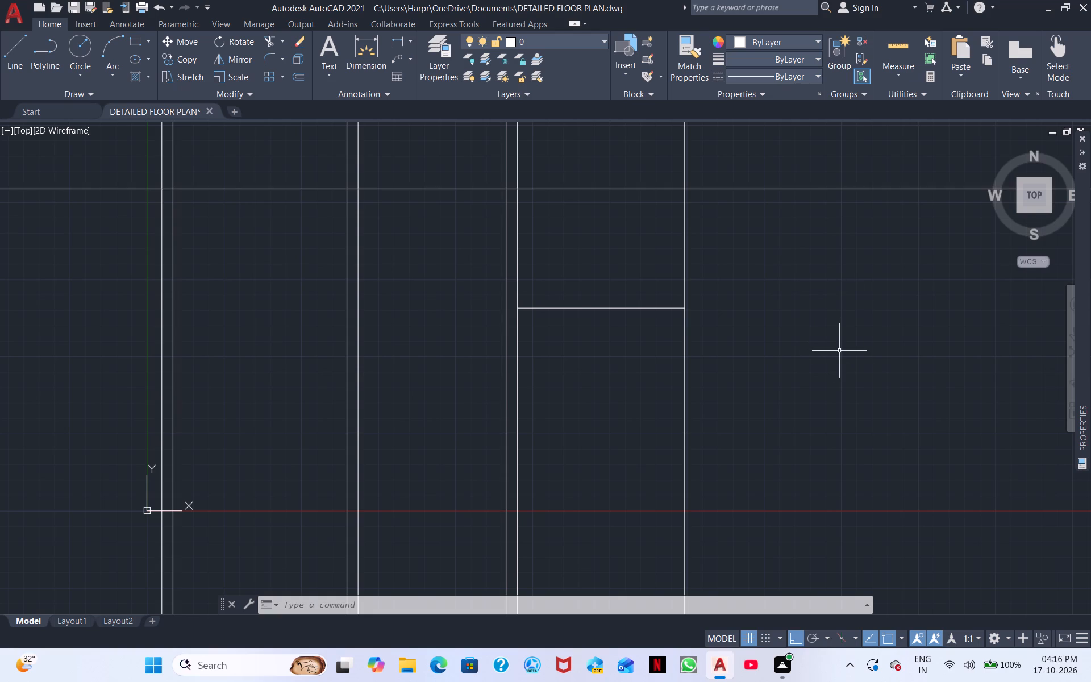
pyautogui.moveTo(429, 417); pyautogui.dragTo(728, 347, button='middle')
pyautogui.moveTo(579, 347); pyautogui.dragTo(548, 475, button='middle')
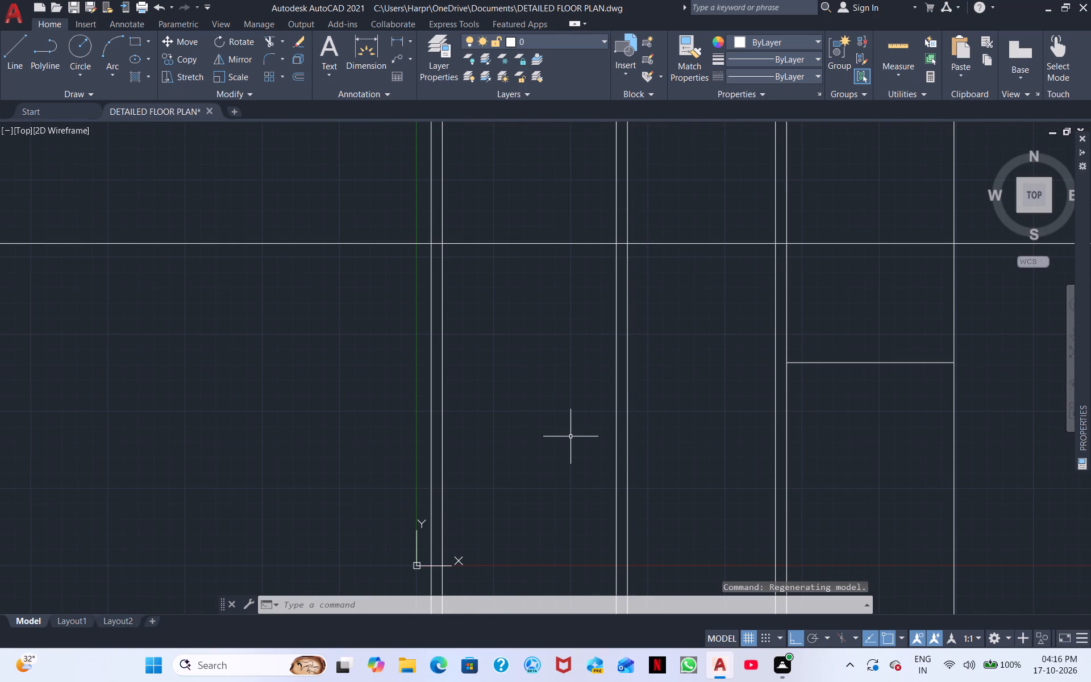
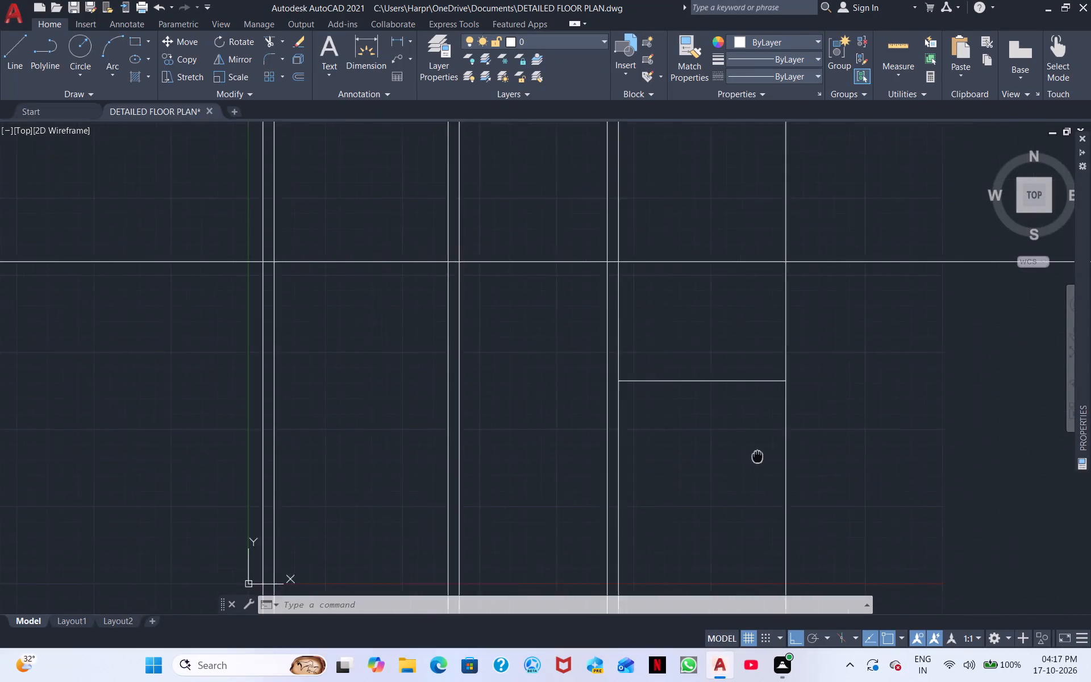
# Offset the rightmost vertical construction line 6" to the right to form a wall thickness.
pyautogui.moveTo(757, 456); pyautogui.dragTo(701, 456, button='middle')
pyautogui.write('O')
pyautogui.press('space')
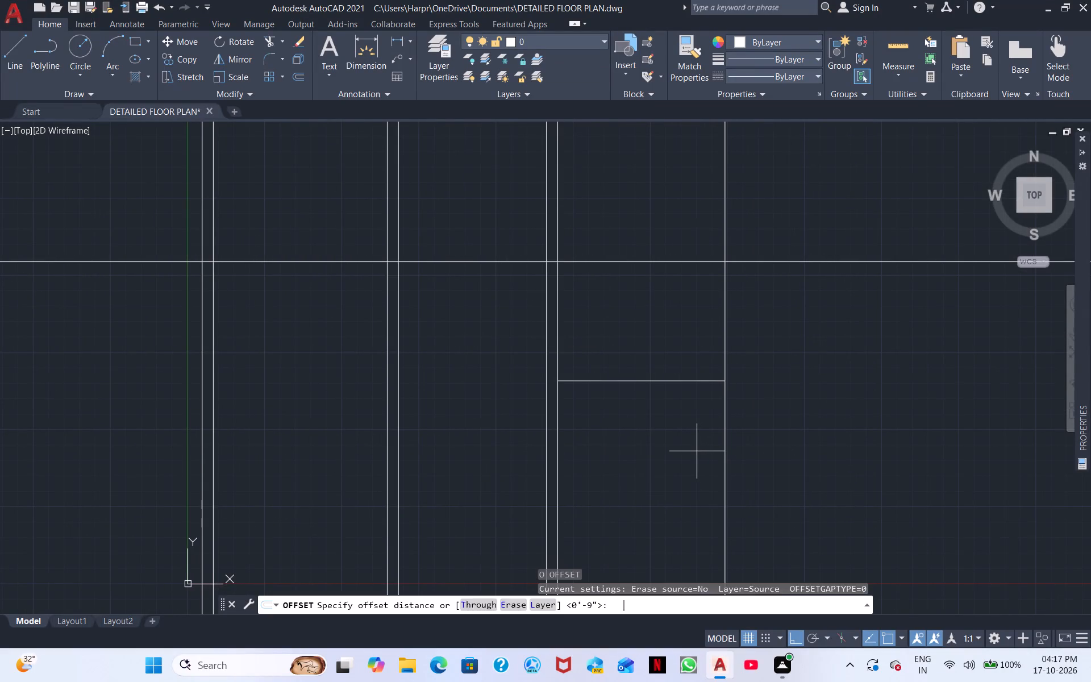
pyautogui.write('6"')
pyautogui.press('space')
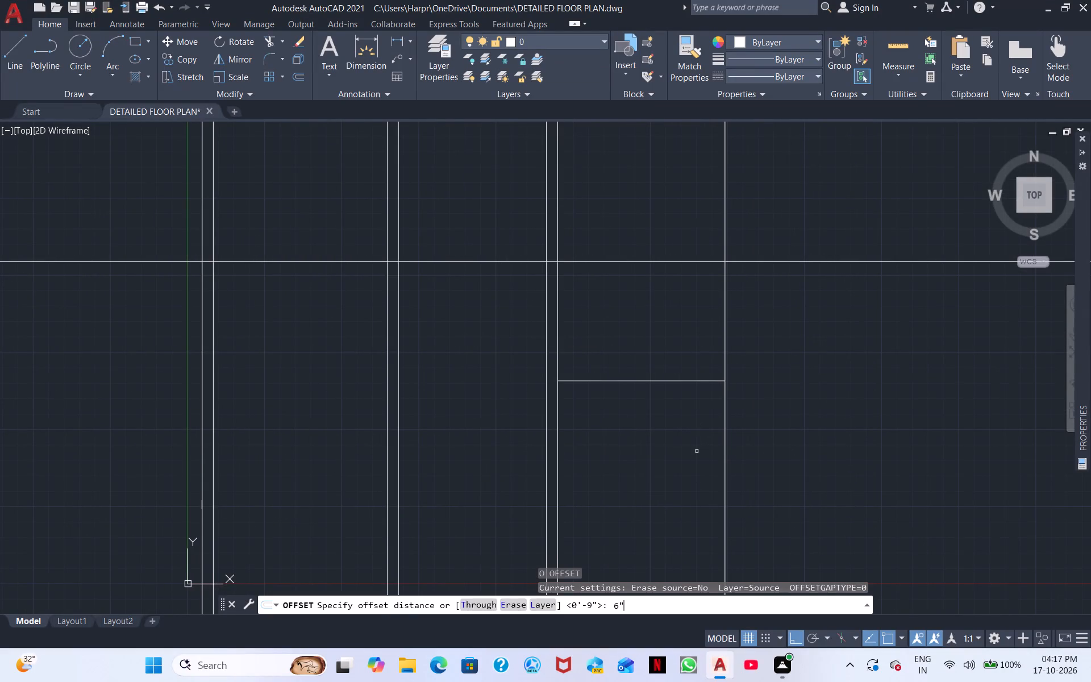
pyautogui.click(724, 367)
pyautogui.click(757, 367)
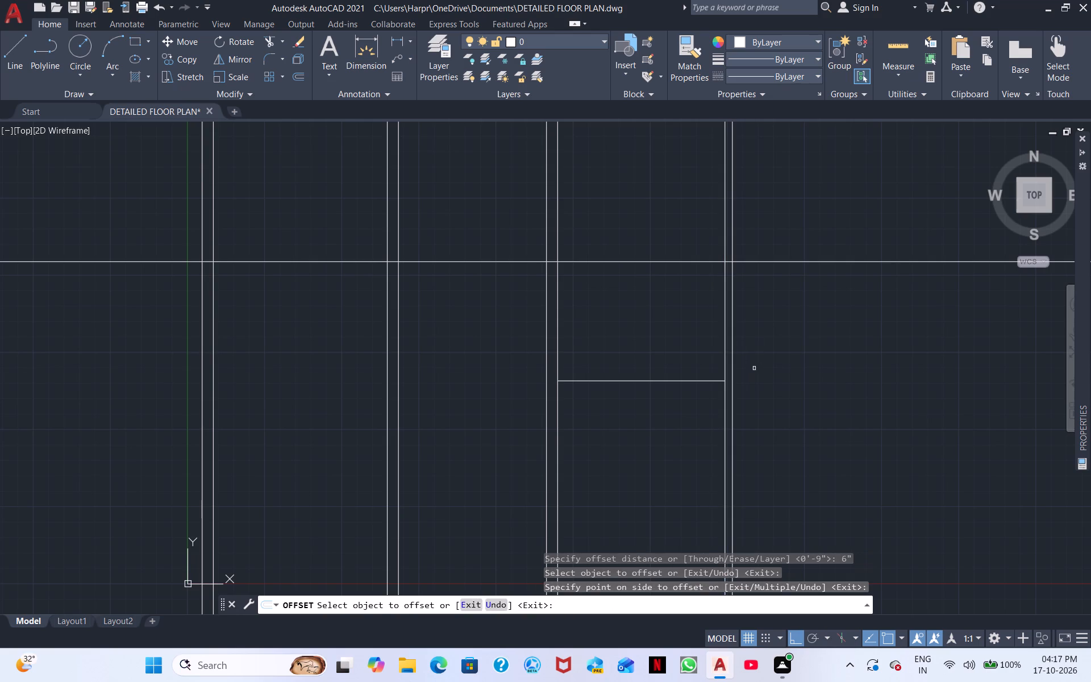
pyautogui.press('space')
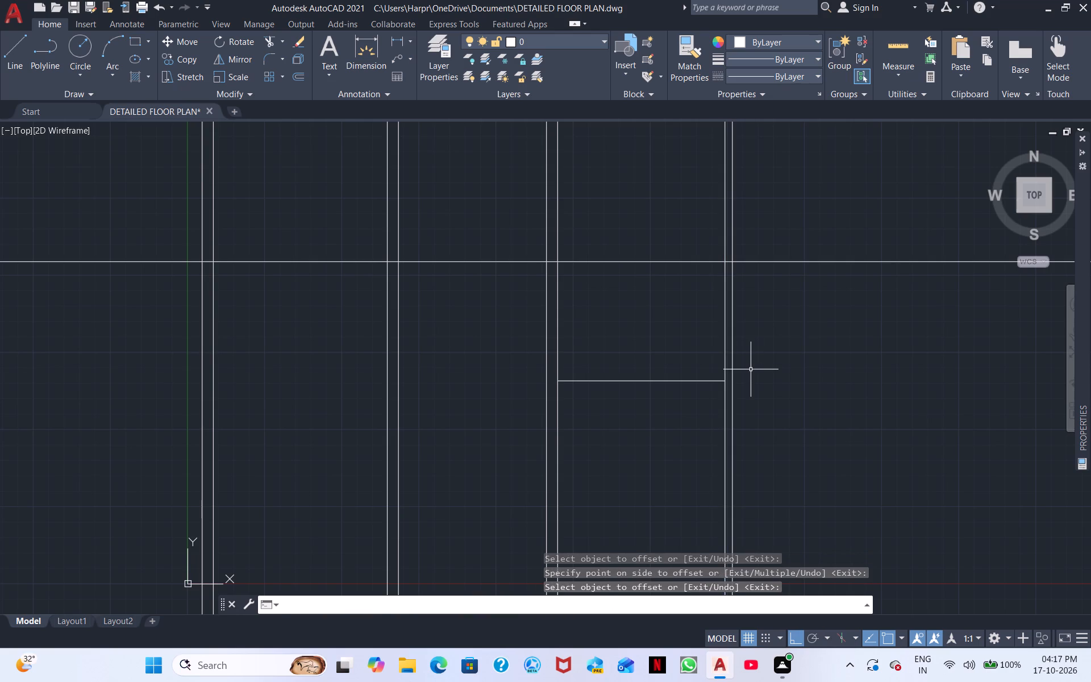
# Offset the outer line of the new 6" wall 11'9" to the right to set the room width.
pyautogui.write('O')
pyautogui.press('space')
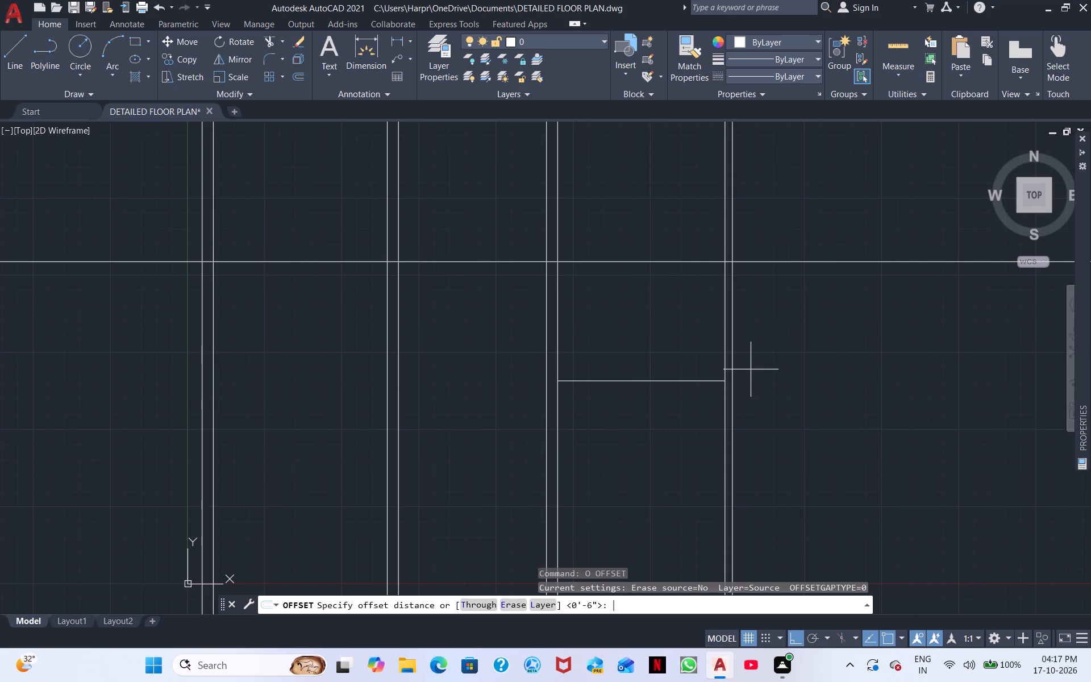
pyautogui.write('11\'9"')
pyautogui.press('space')
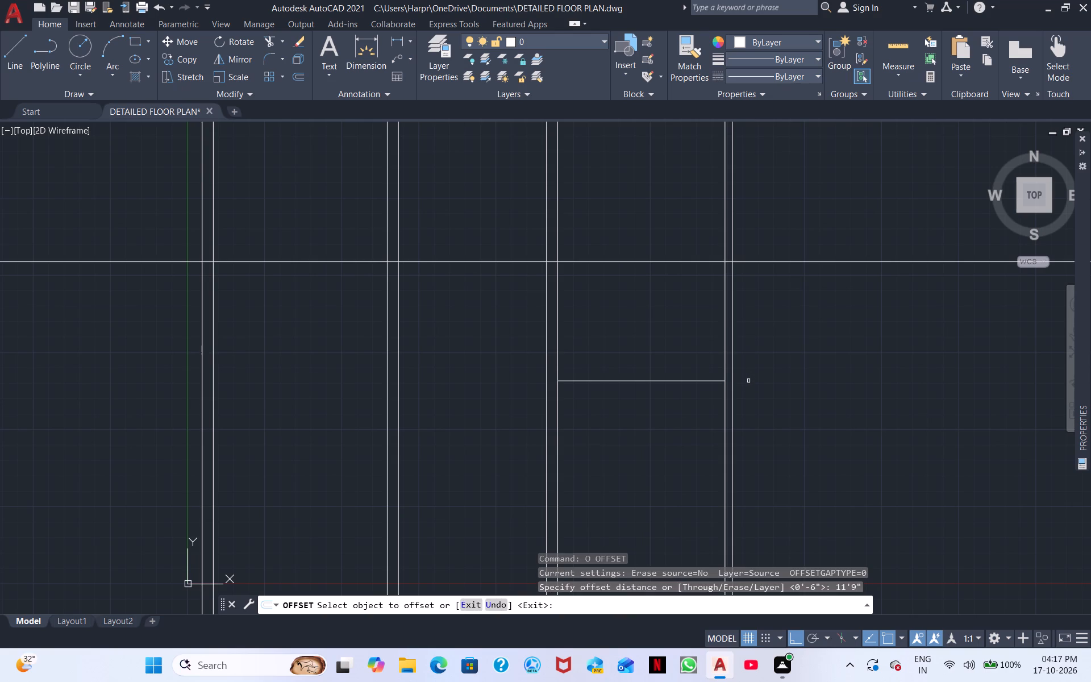
pyautogui.click(732, 411)
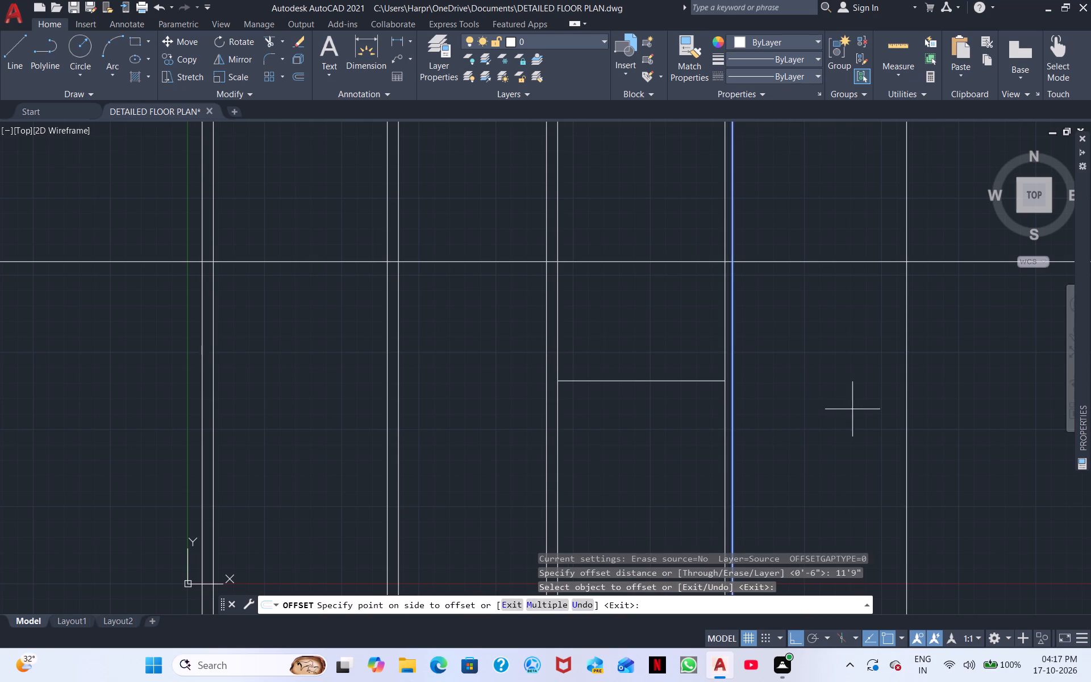
pyautogui.click(852, 409)
pyautogui.moveTo(855, 409); pyautogui.dragTo(663, 406, button='middle')
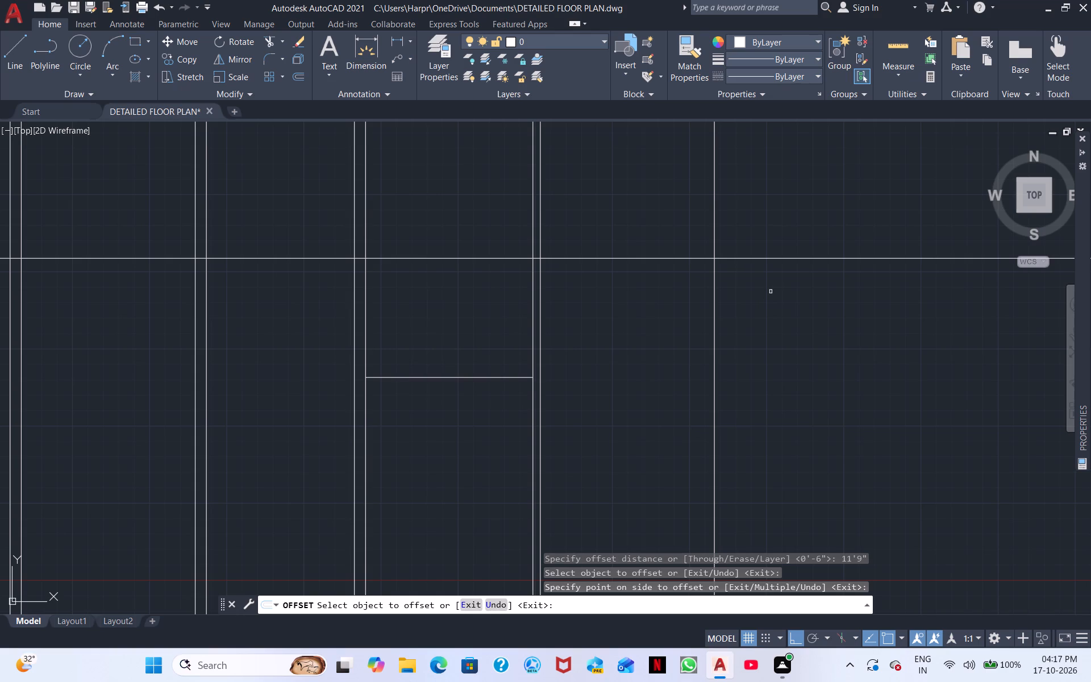
pyautogui.press('space')
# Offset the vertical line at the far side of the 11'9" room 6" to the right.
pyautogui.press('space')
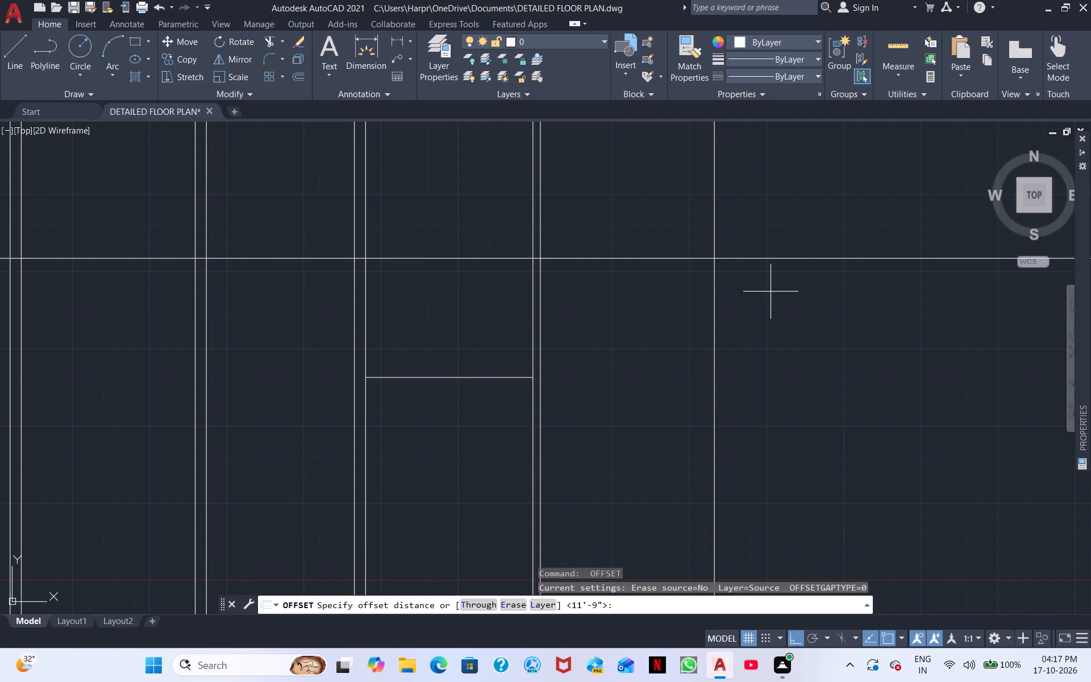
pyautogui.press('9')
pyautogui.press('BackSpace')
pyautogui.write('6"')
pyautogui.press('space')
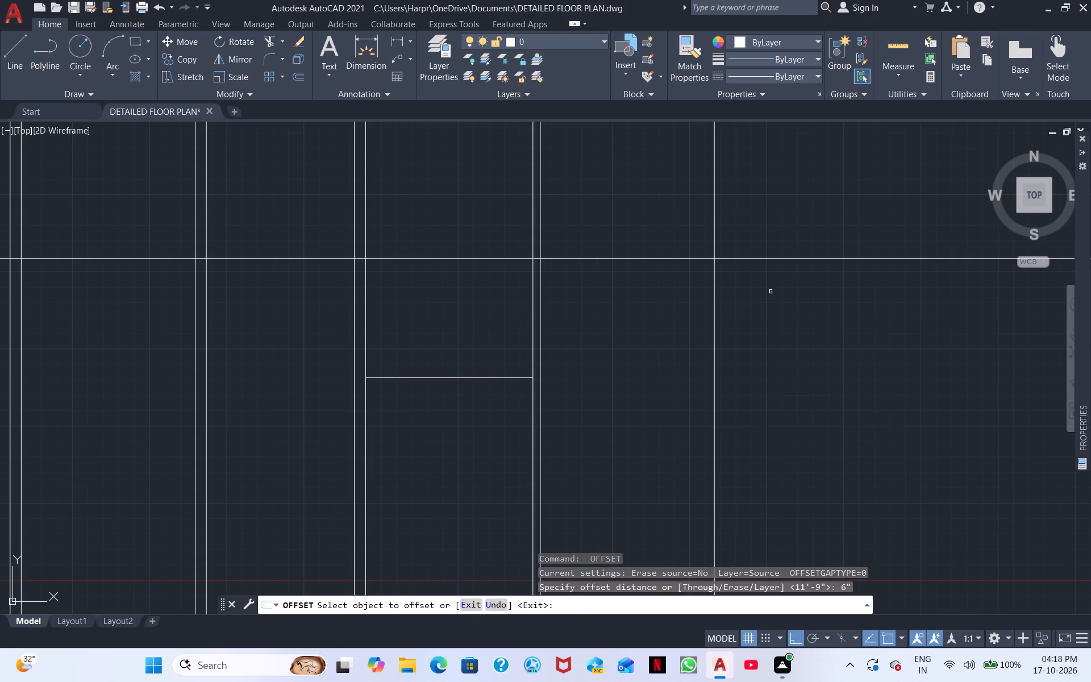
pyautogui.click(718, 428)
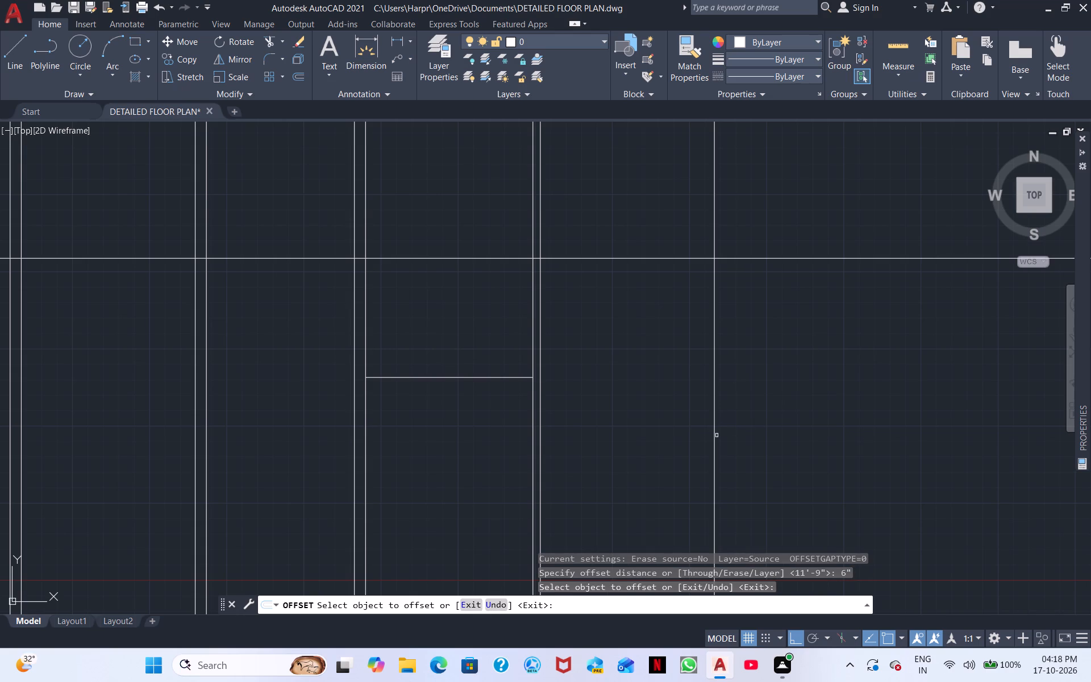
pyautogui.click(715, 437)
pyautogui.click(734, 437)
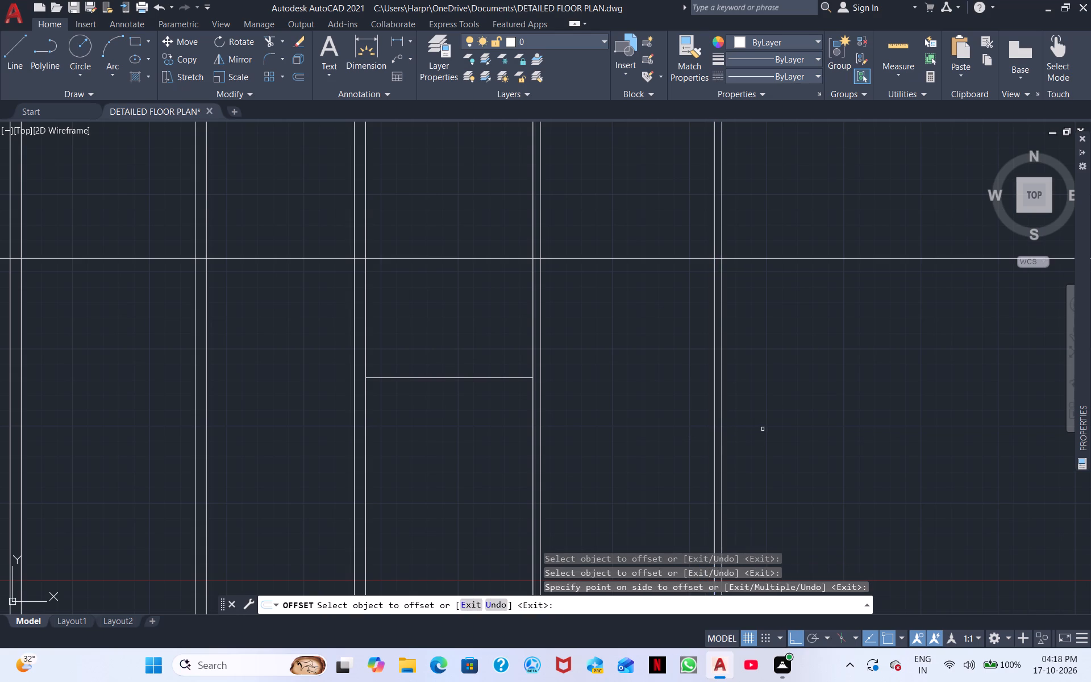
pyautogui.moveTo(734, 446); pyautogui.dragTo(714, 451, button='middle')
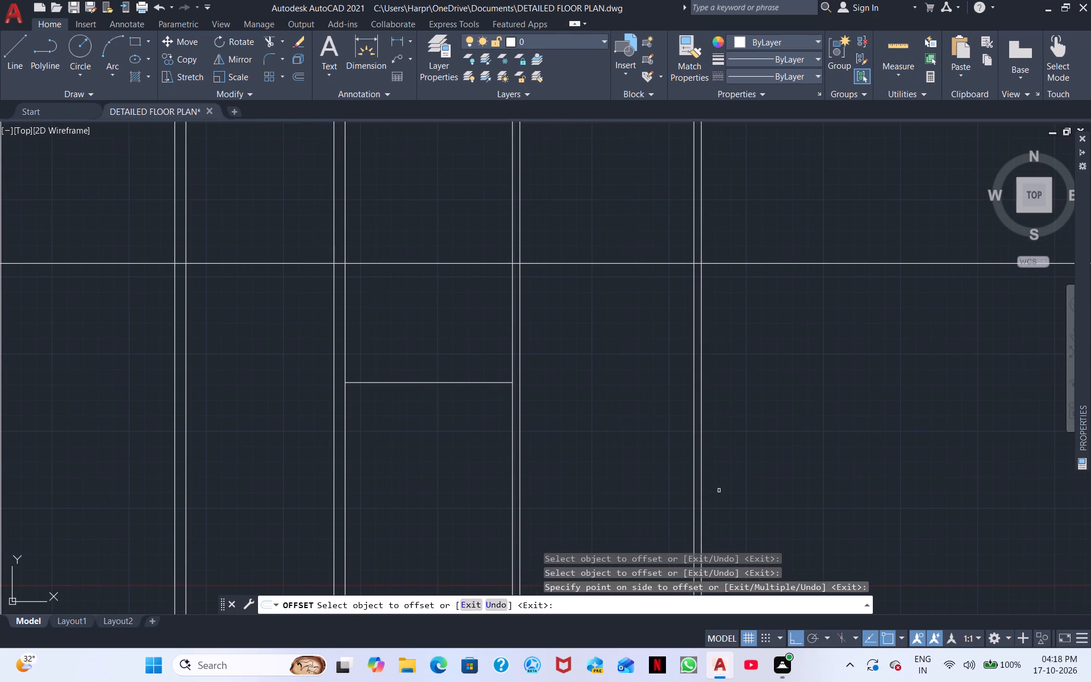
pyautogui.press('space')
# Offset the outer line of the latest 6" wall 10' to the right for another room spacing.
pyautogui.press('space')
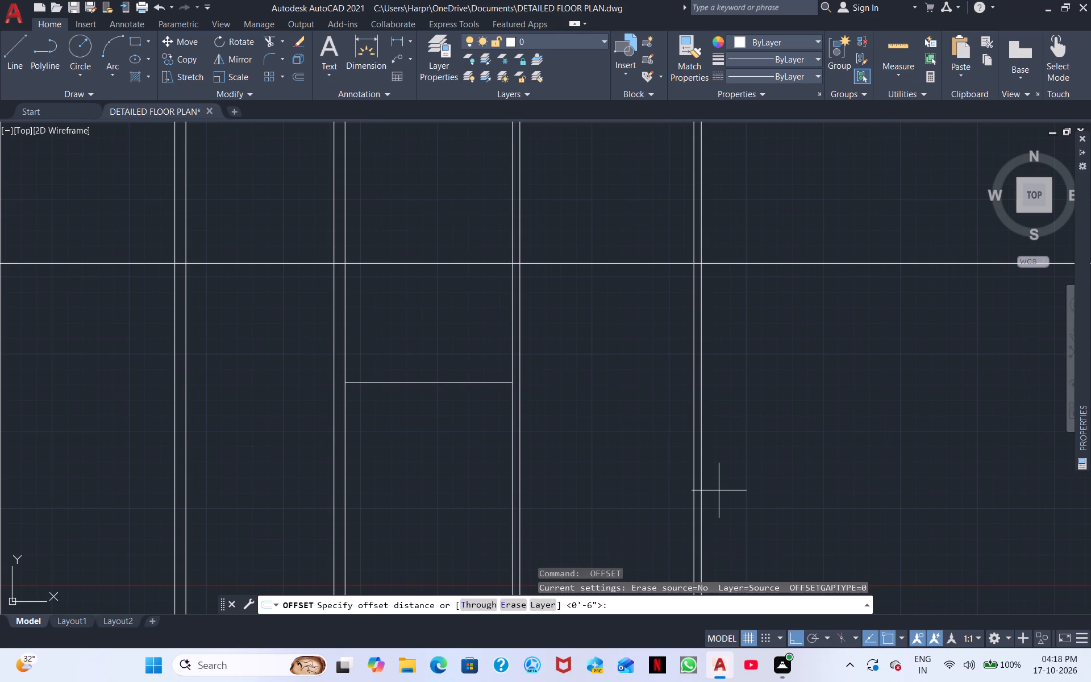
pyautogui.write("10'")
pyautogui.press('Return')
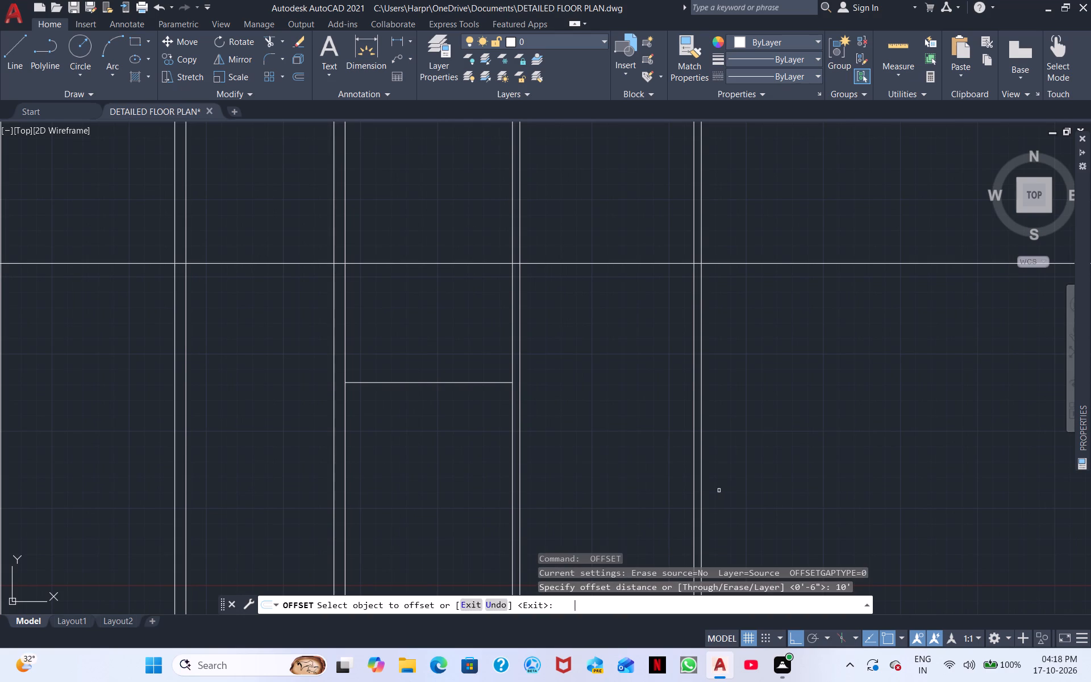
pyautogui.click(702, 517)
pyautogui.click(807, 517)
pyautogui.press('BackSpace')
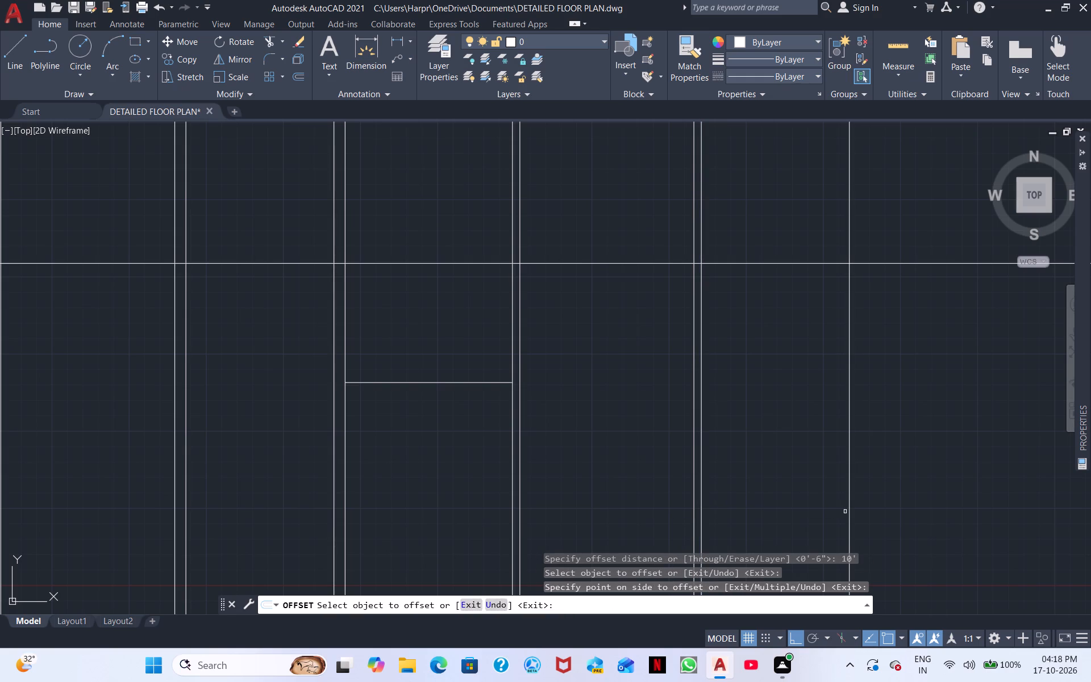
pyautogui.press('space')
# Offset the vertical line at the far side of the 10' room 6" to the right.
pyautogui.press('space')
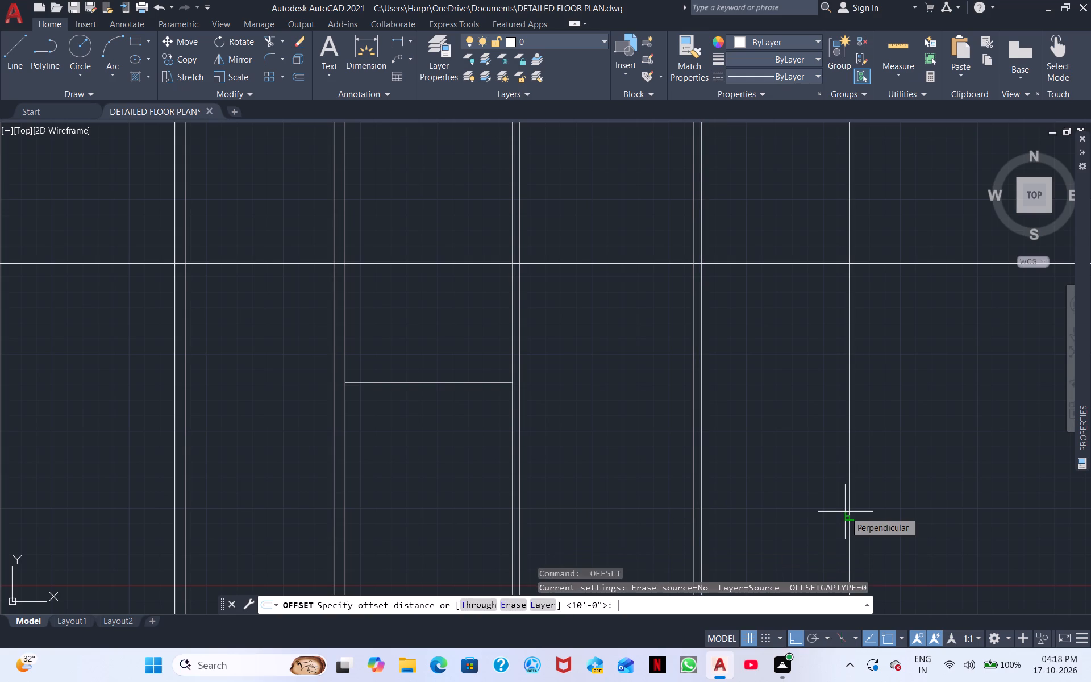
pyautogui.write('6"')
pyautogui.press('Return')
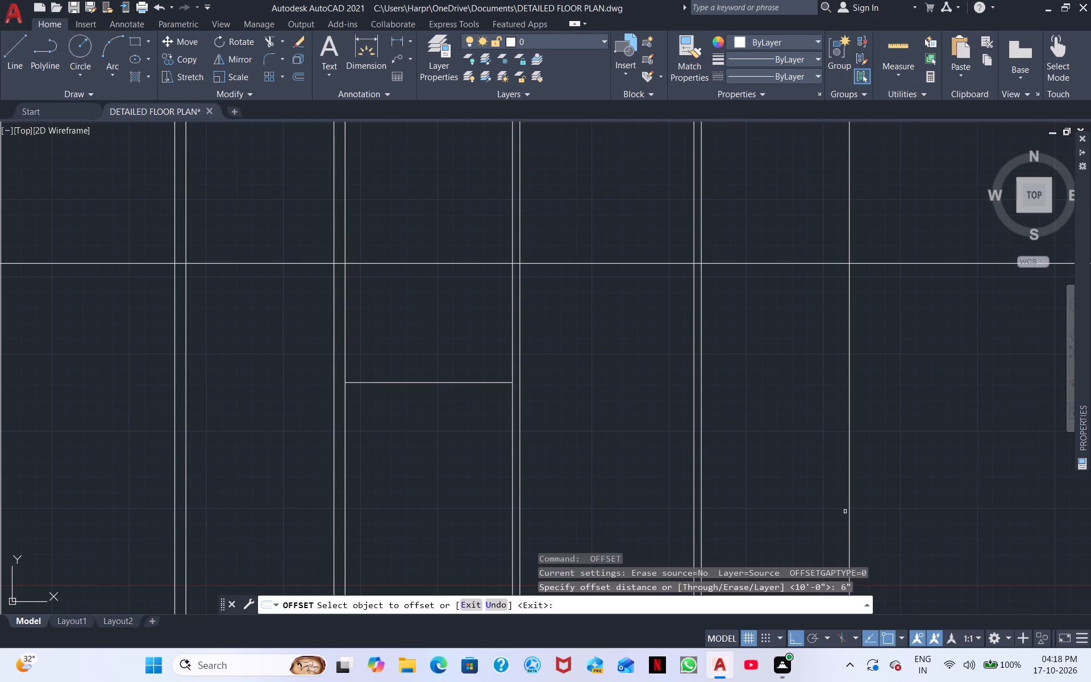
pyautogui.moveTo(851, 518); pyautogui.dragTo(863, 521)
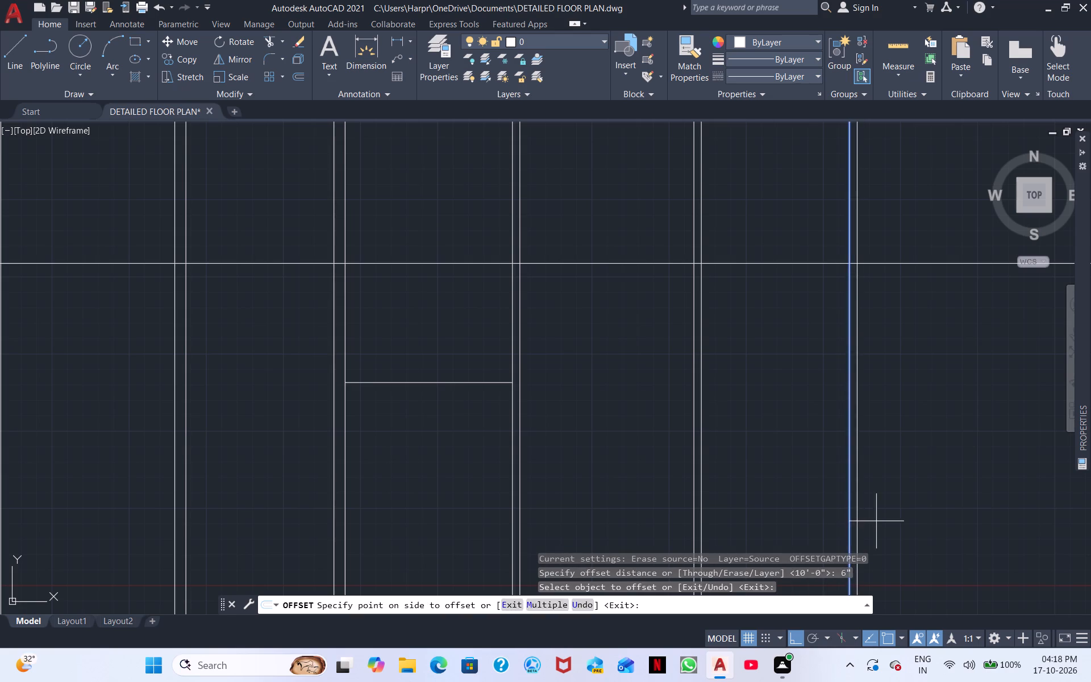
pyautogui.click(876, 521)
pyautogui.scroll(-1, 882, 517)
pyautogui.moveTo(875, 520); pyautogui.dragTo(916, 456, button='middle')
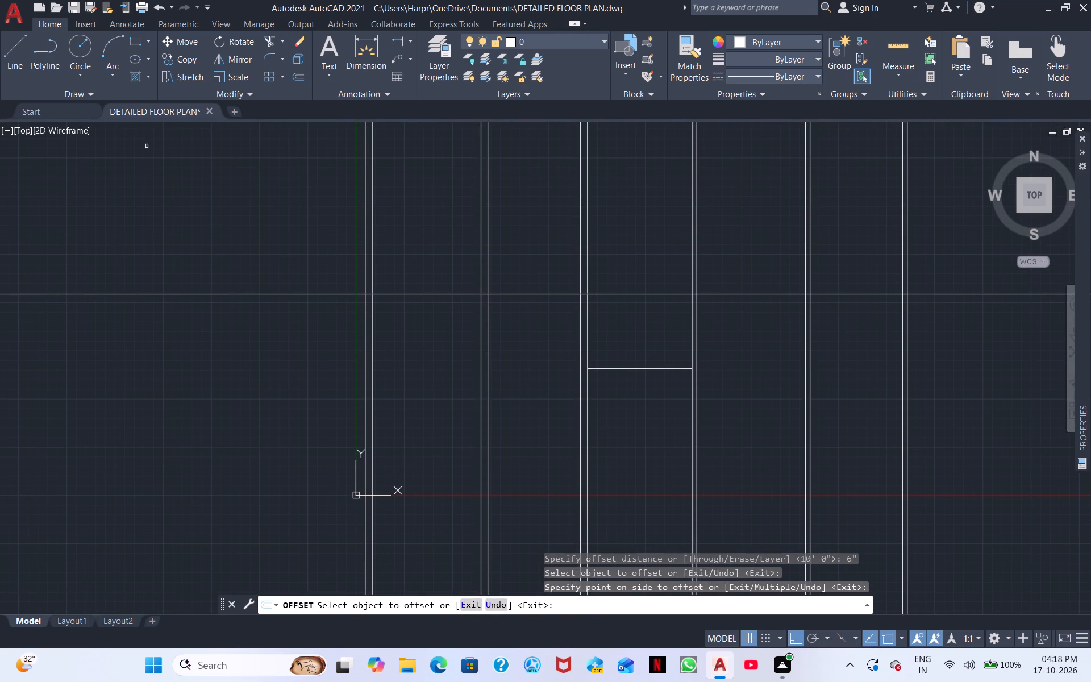
# Measure the horizontal distance from the 11'9" room's near wall, inner face included, to the outermost vertical line with a linear dimension, without placing it.
pyautogui.click(394, 40)
pyautogui.scroll(2, 773, 407)
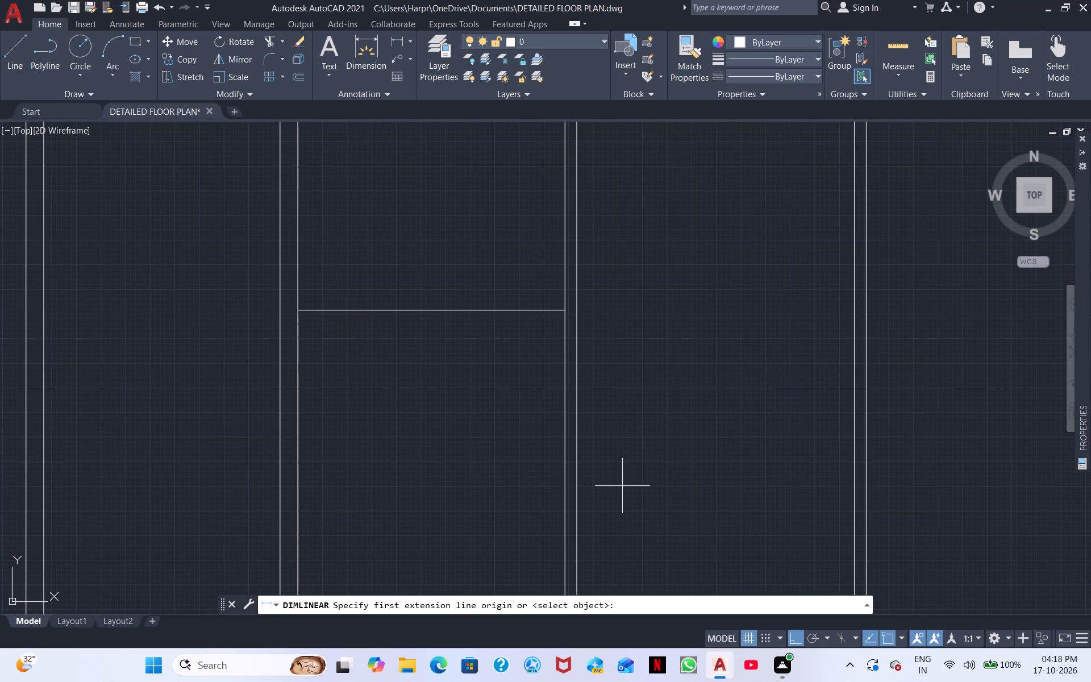
pyautogui.click(564, 476)
pyautogui.moveTo(761, 457); pyautogui.dragTo(720, 461, button='middle')
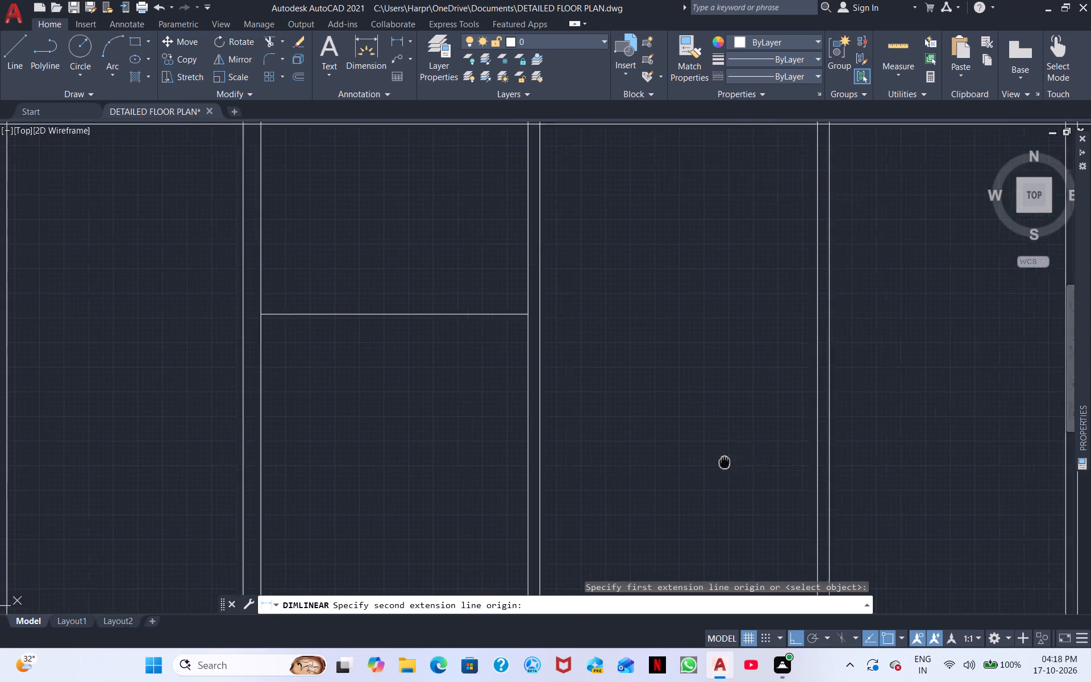
pyautogui.moveTo(720, 461); pyautogui.dragTo(477, 421, button='middle')
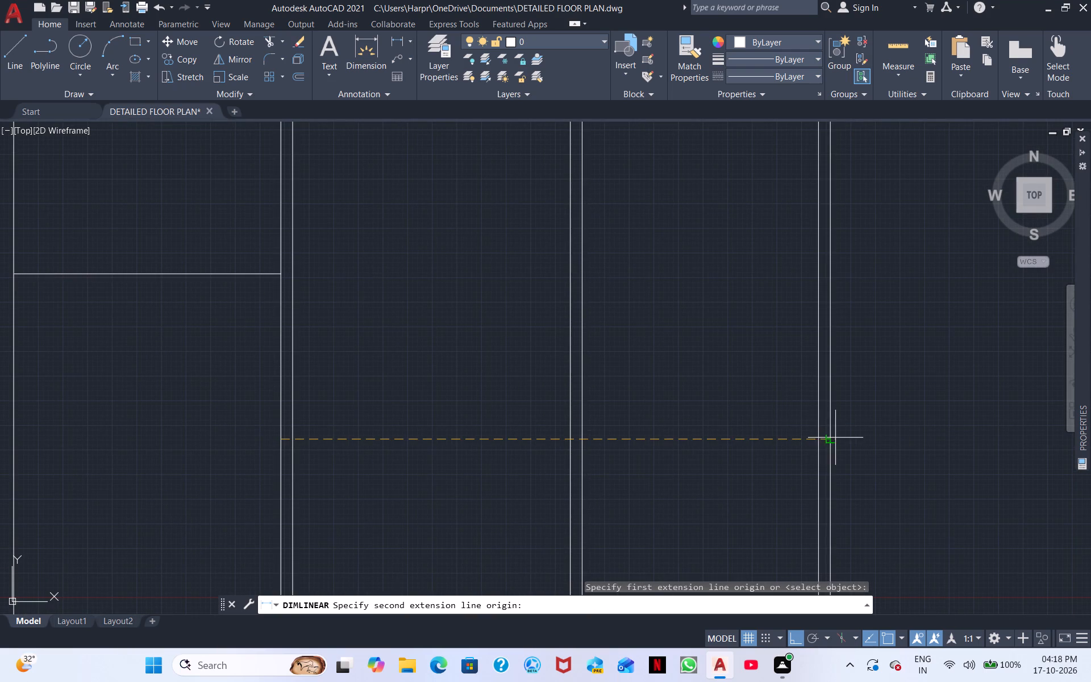
pyautogui.click(830, 437)
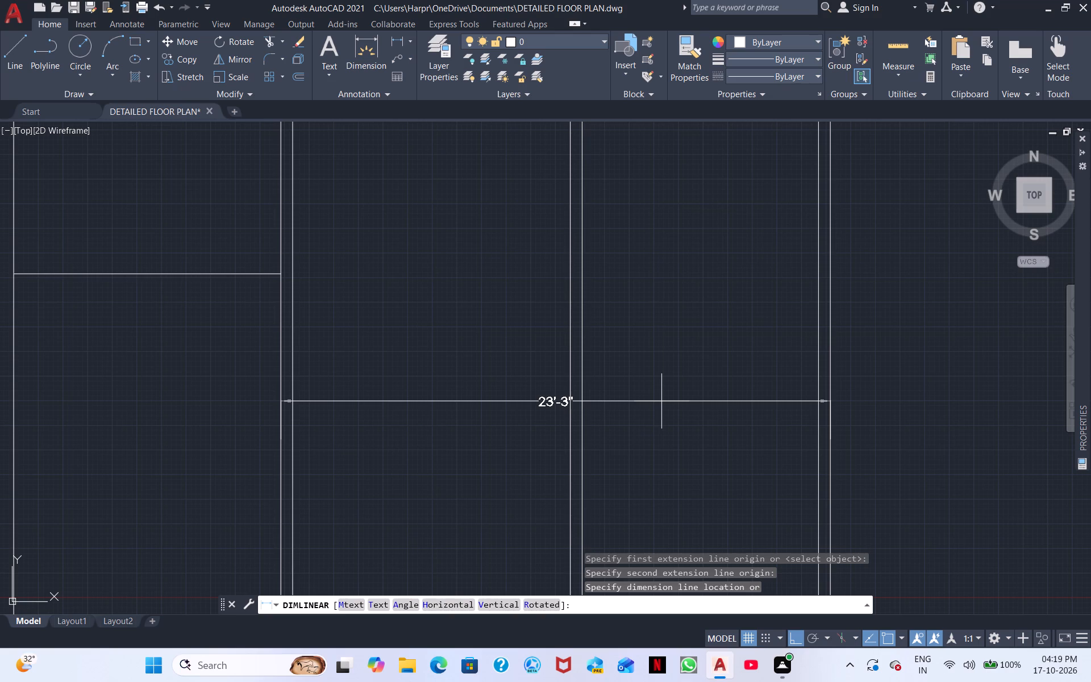
pyautogui.rightClick(702, 390)
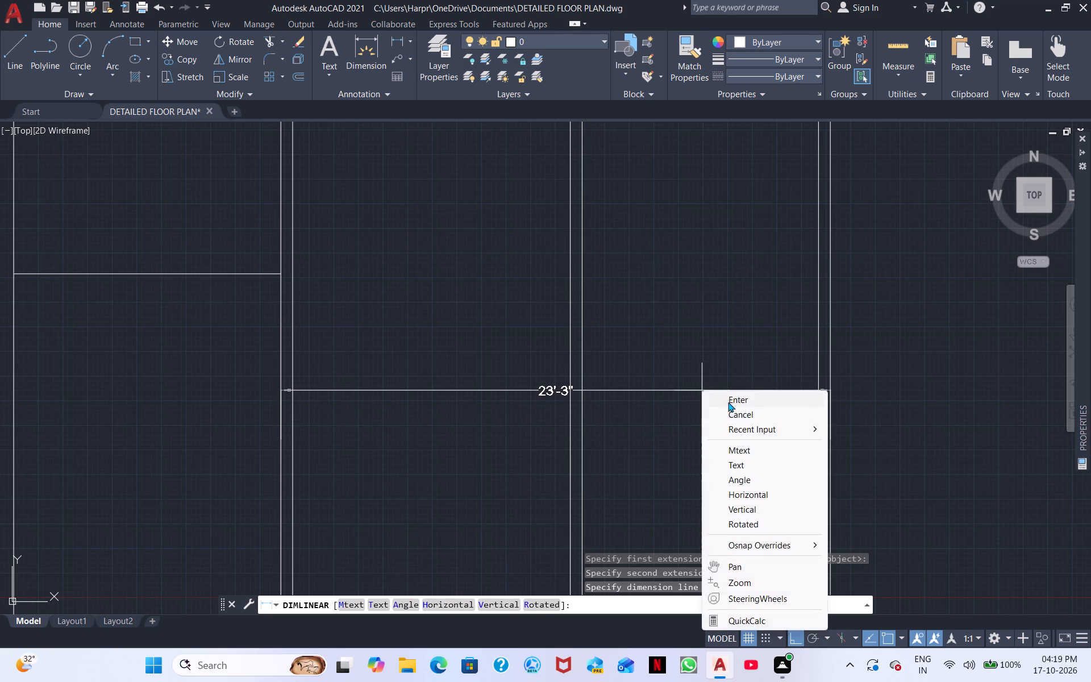
pyautogui.click(742, 412)
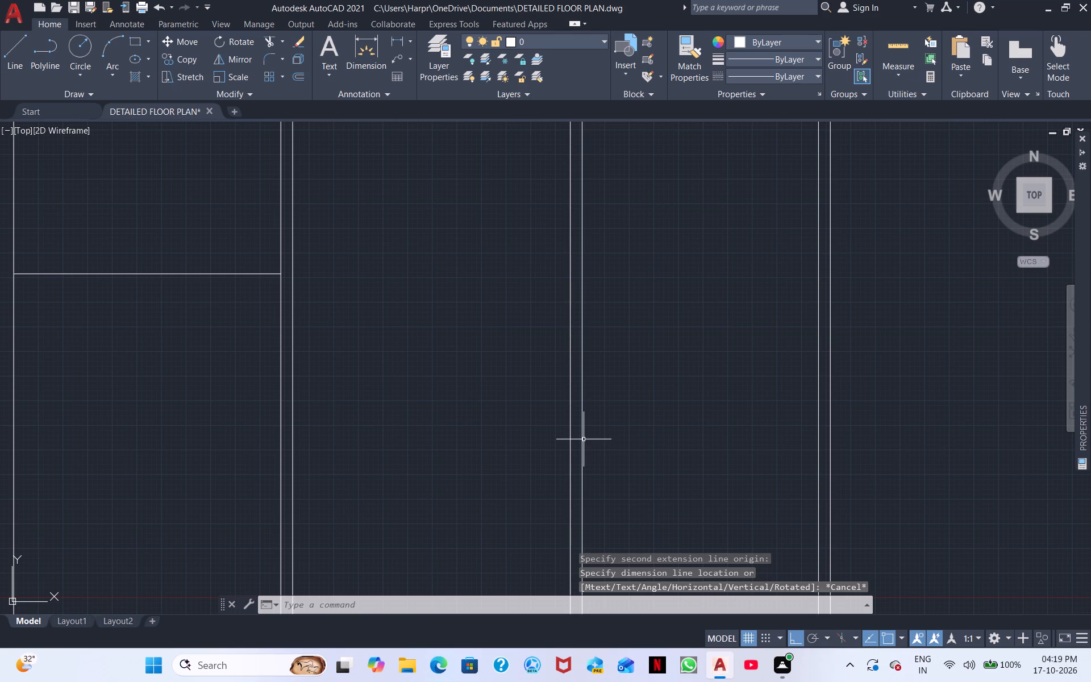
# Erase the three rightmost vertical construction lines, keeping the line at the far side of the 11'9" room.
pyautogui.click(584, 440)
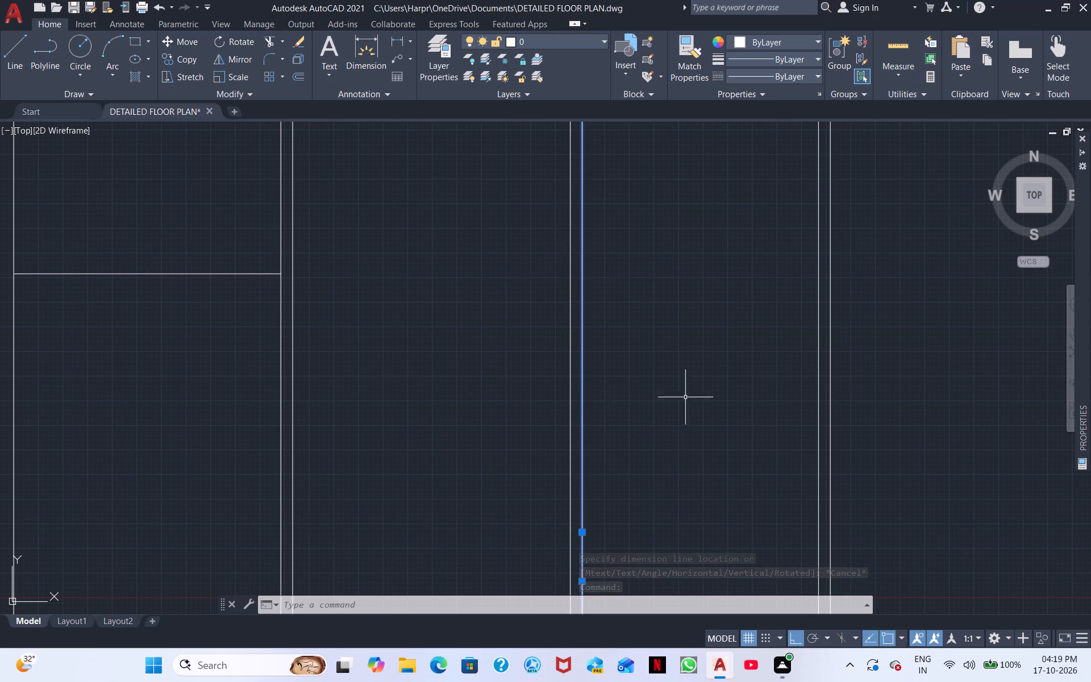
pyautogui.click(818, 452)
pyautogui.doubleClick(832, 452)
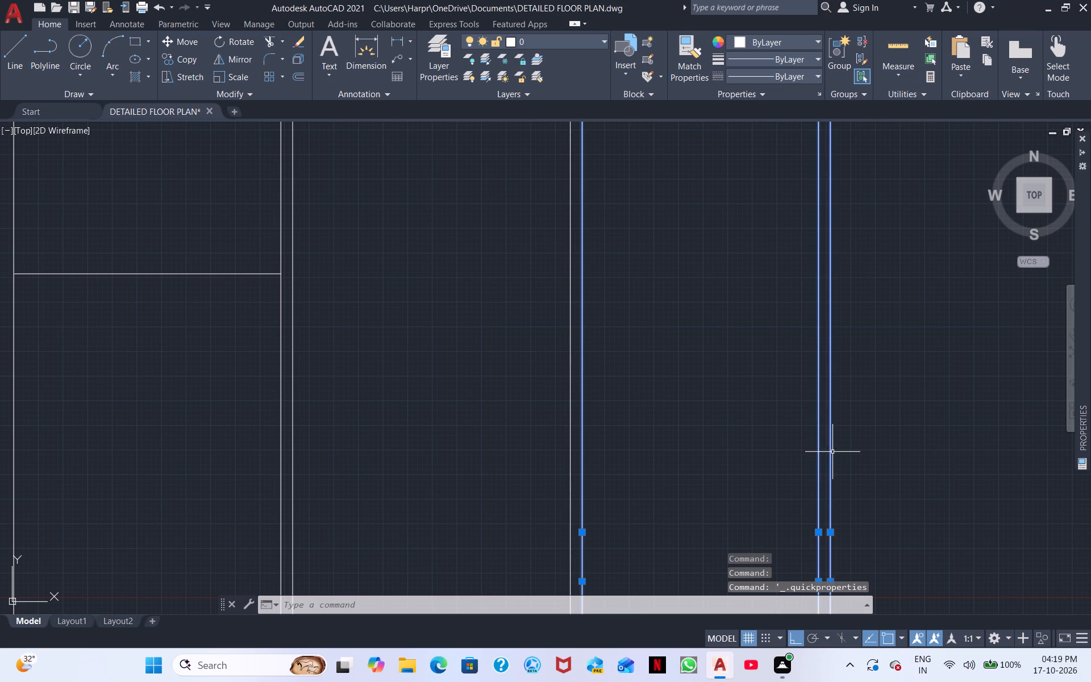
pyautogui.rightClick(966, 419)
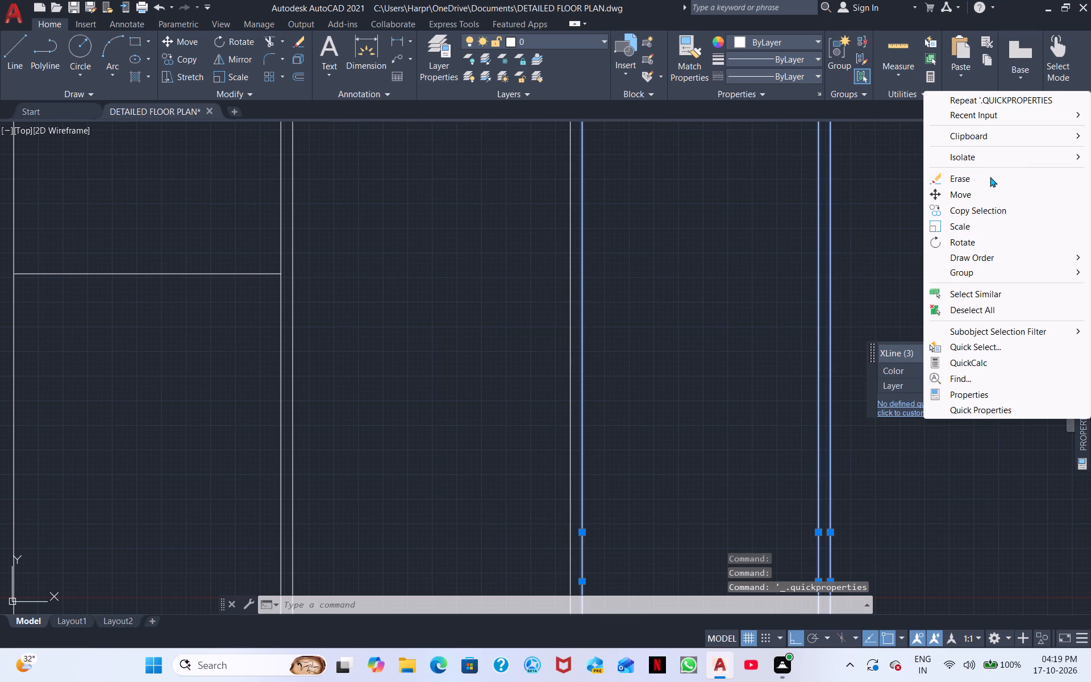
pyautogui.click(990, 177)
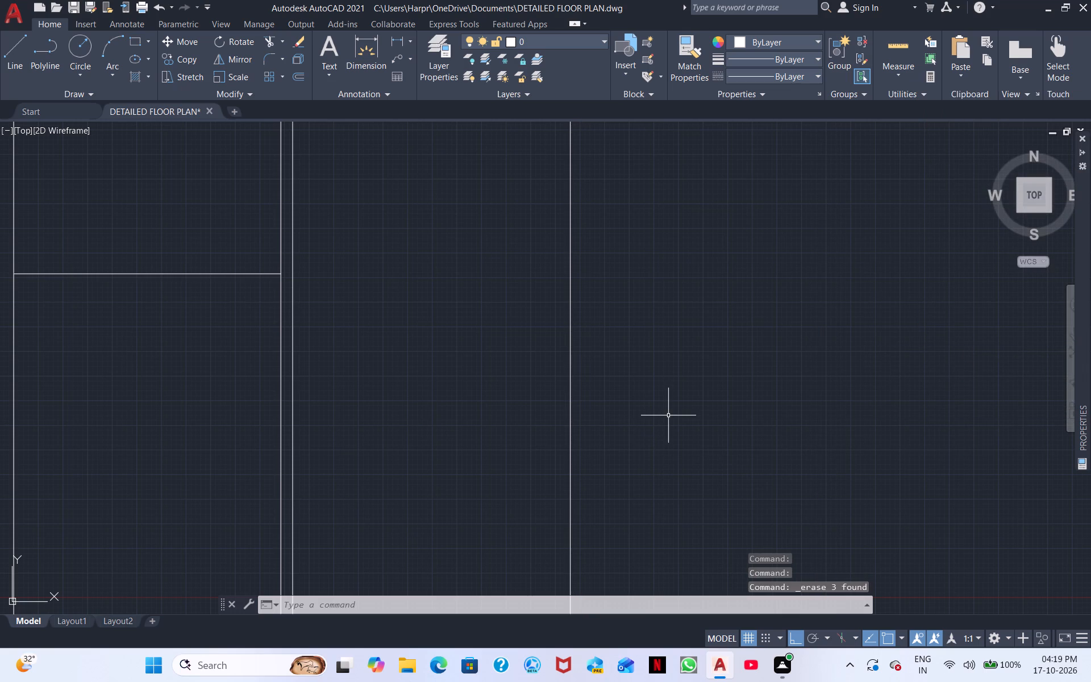
# Offset the vertical line at the far side of the 11'9" room 3" to the right to form a thin wall.
pyautogui.write('O')
pyautogui.press('space')
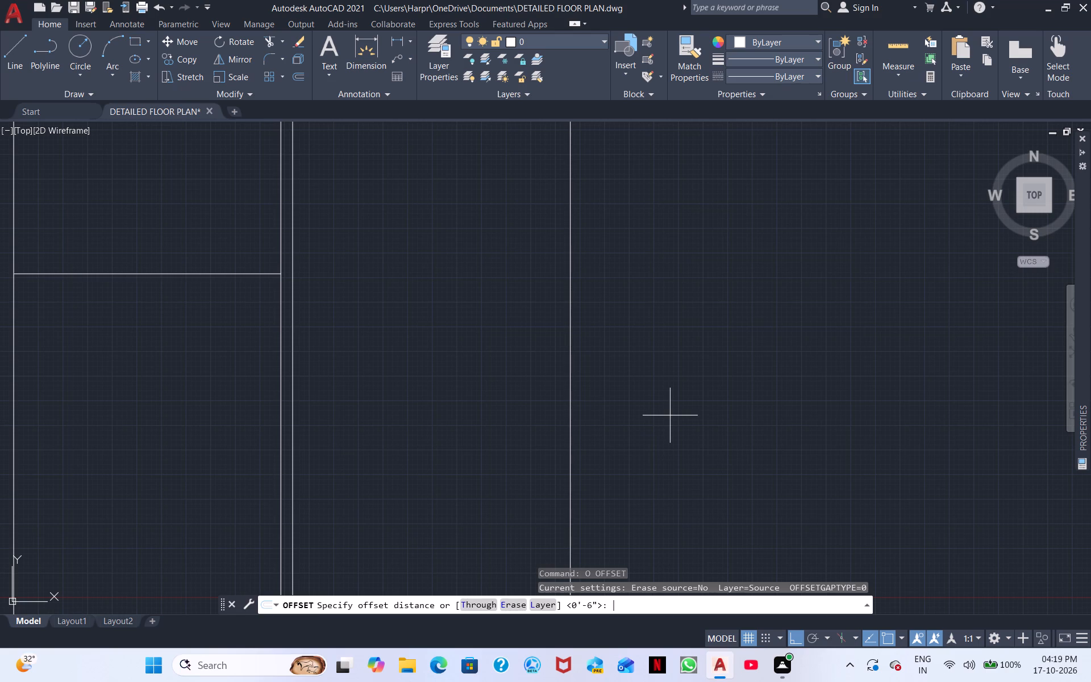
pyautogui.write('3"')
pyautogui.press('space')
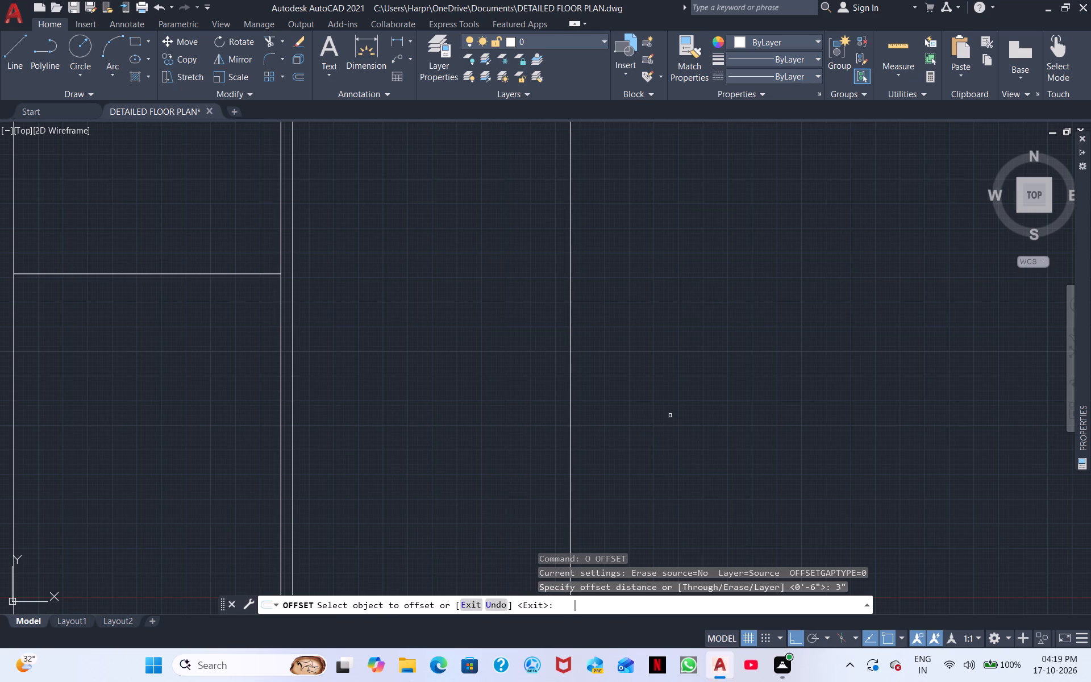
pyautogui.click(571, 452)
pyautogui.click(583, 455)
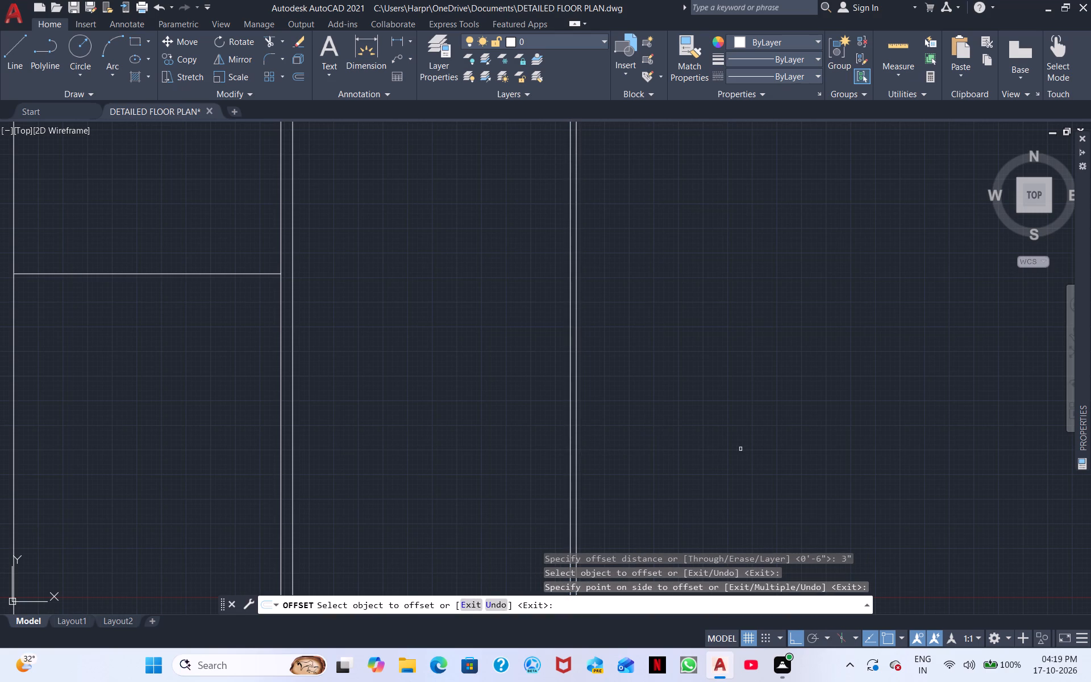
pyautogui.press('space')
# Offset the outer line of the 3" wall 10' to the right for the adjoining room spacing.
pyautogui.press('space')
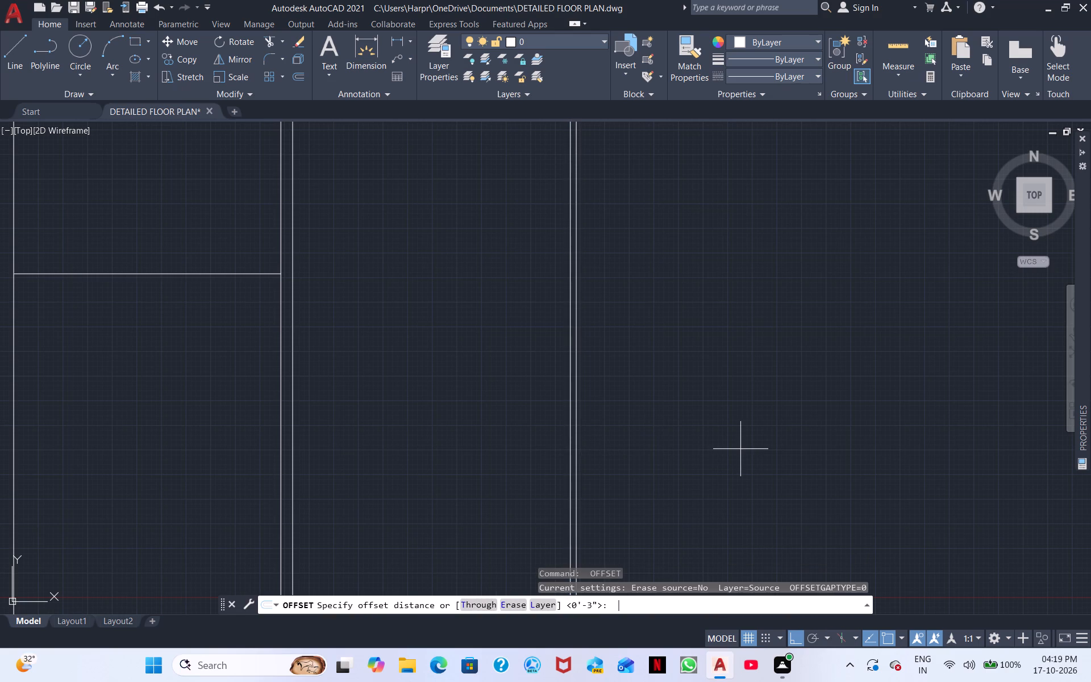
pyautogui.write("10'")
pyautogui.press('Return')
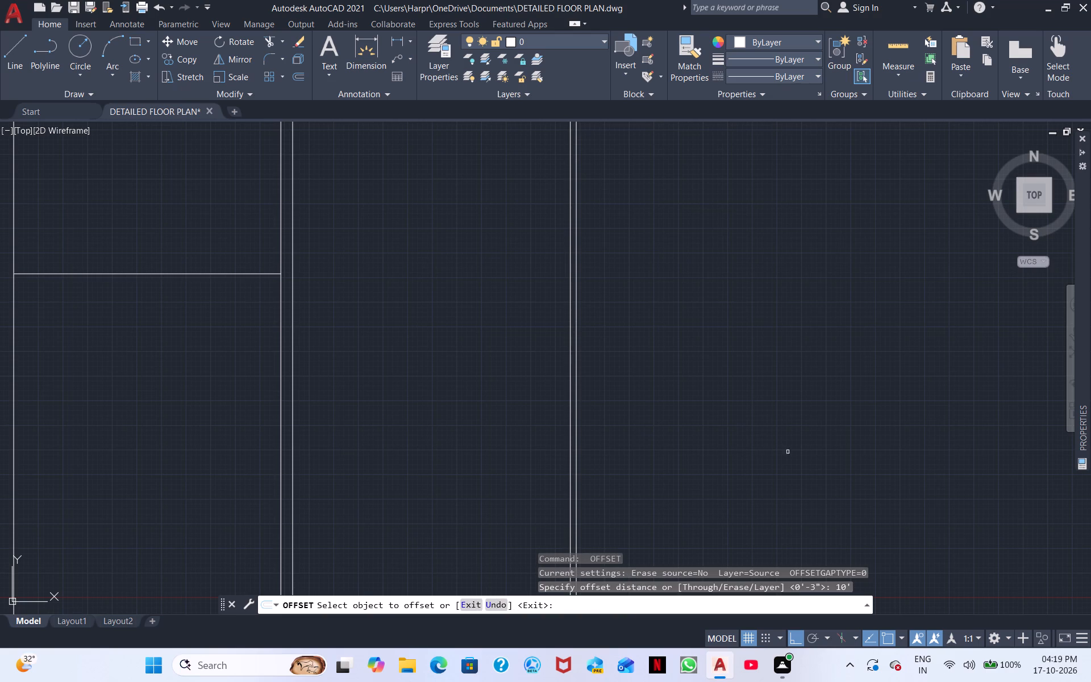
pyautogui.click(580, 532)
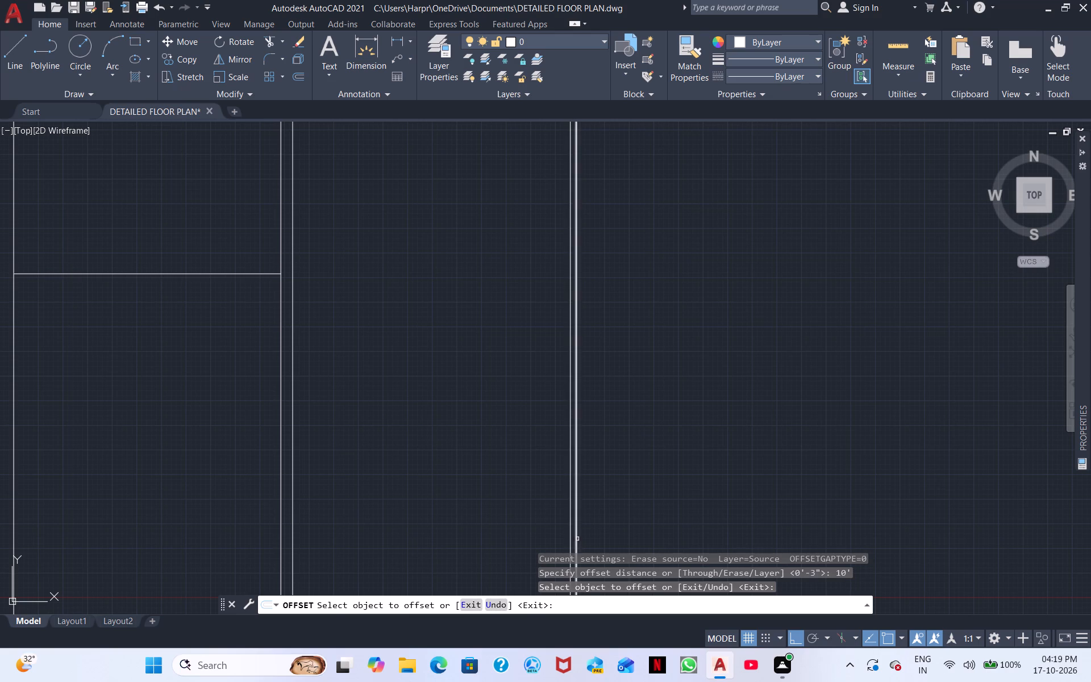
pyautogui.click(576, 539)
pyautogui.click(631, 529)
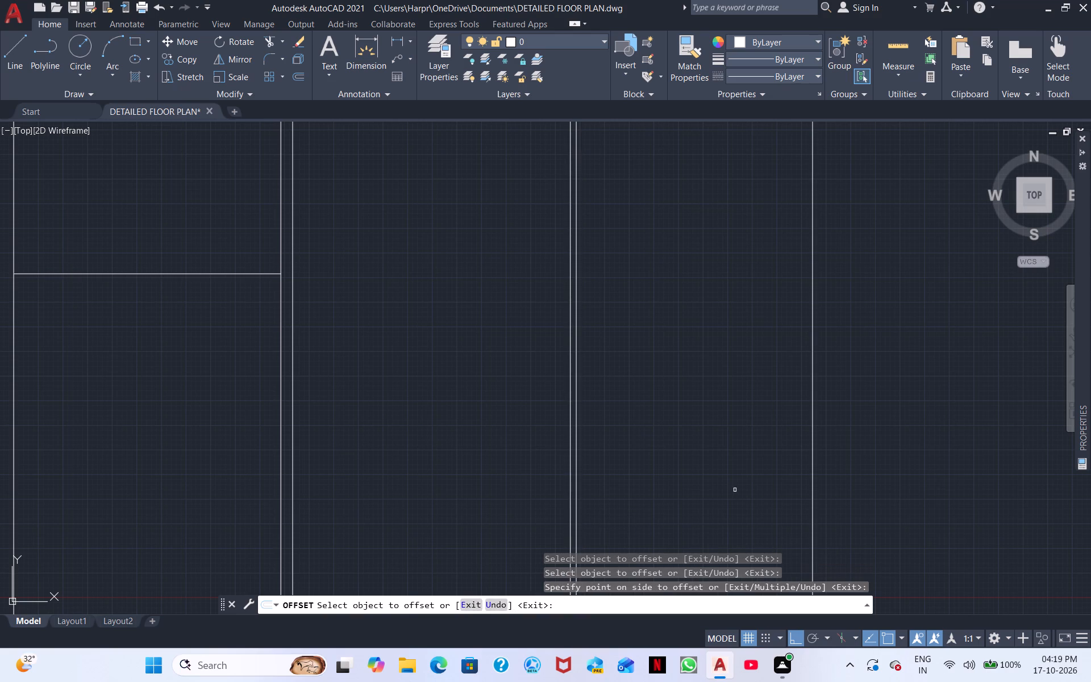
pyautogui.press('space')
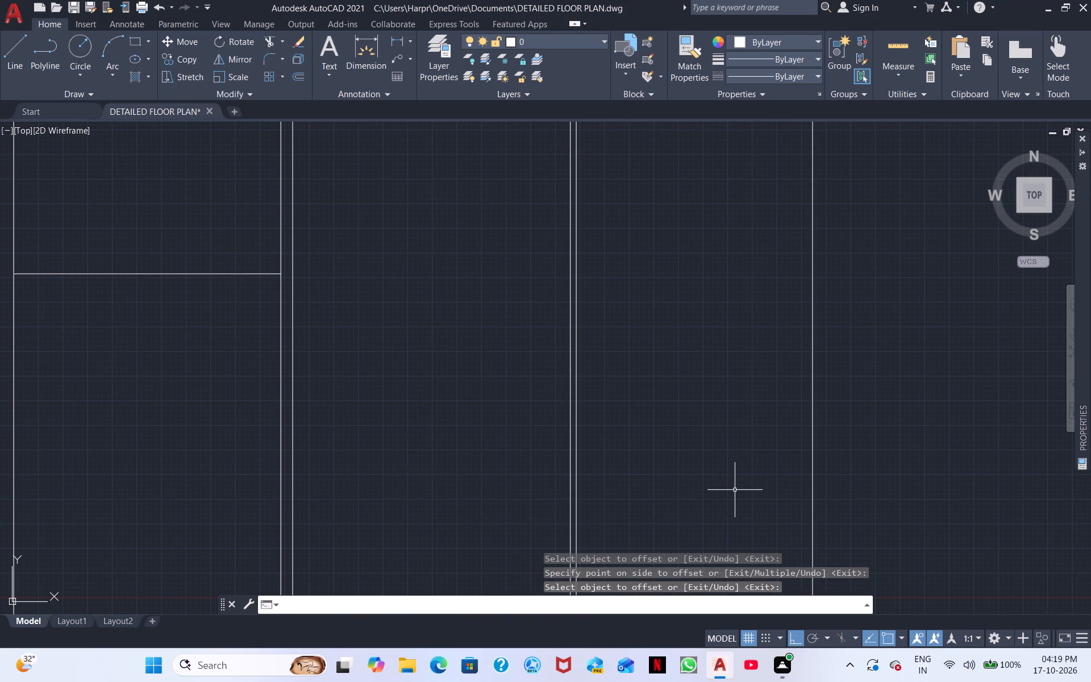
# Offset the vertical line at the far side of the 10' room 6" to the right.
pyautogui.press('space')
pyautogui.write('6"')
pyautogui.press('Return')
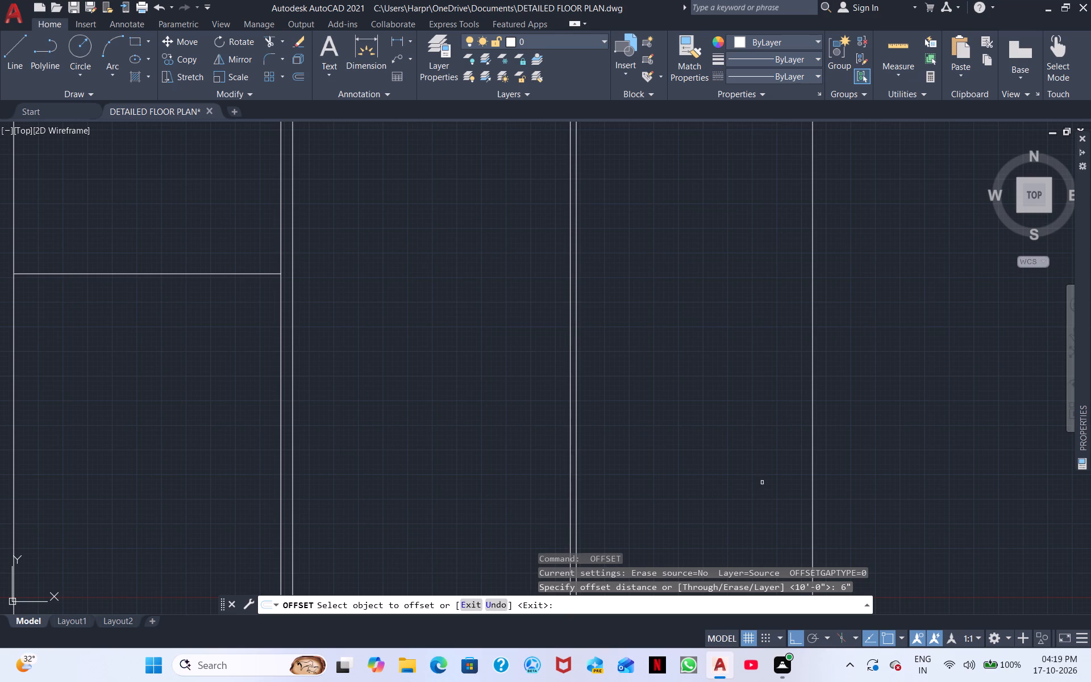
pyautogui.click(813, 490)
pyautogui.click(821, 489)
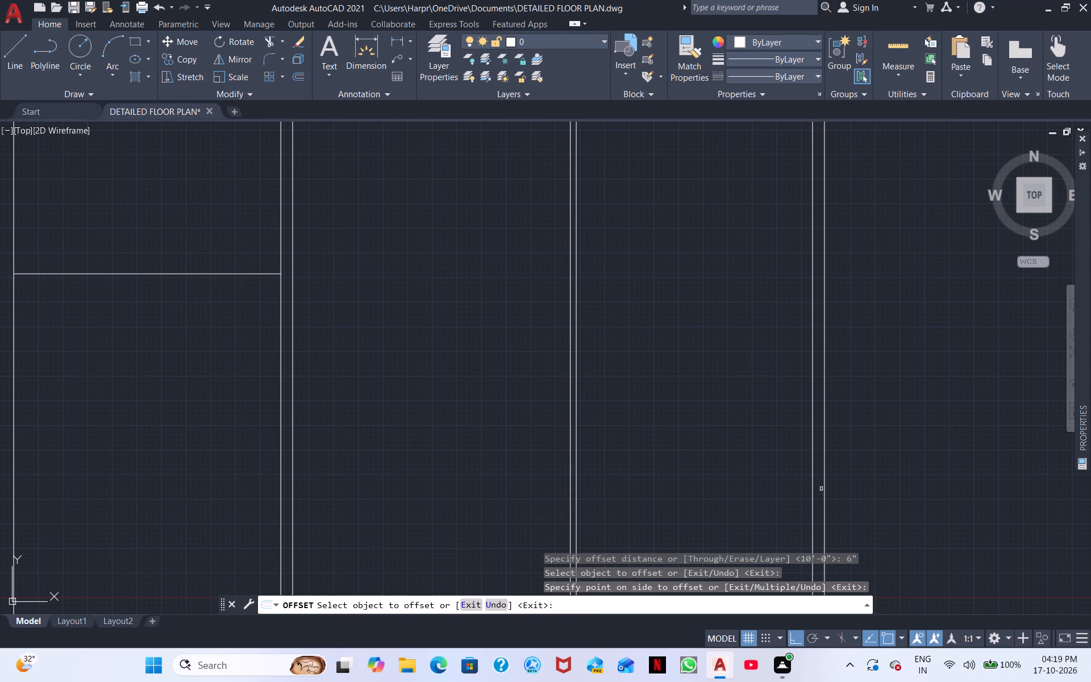
# Trim the three rightmost wall pairs above the long horizontal line, also removing the short cross line and the horizontal segment beside them.
pyautogui.scroll(-1, 692, 483)
pyautogui.moveTo(692, 483); pyautogui.dragTo(714, 504, button='middle')
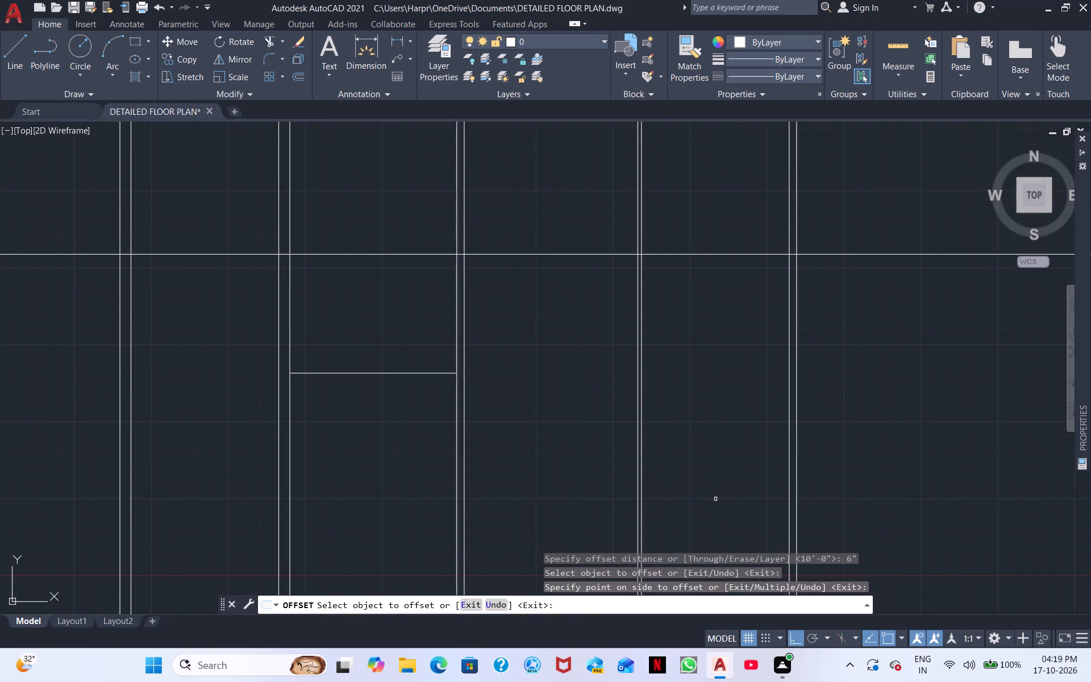
pyautogui.click(263, 38)
pyautogui.moveTo(364, 469); pyautogui.dragTo(407, 279)
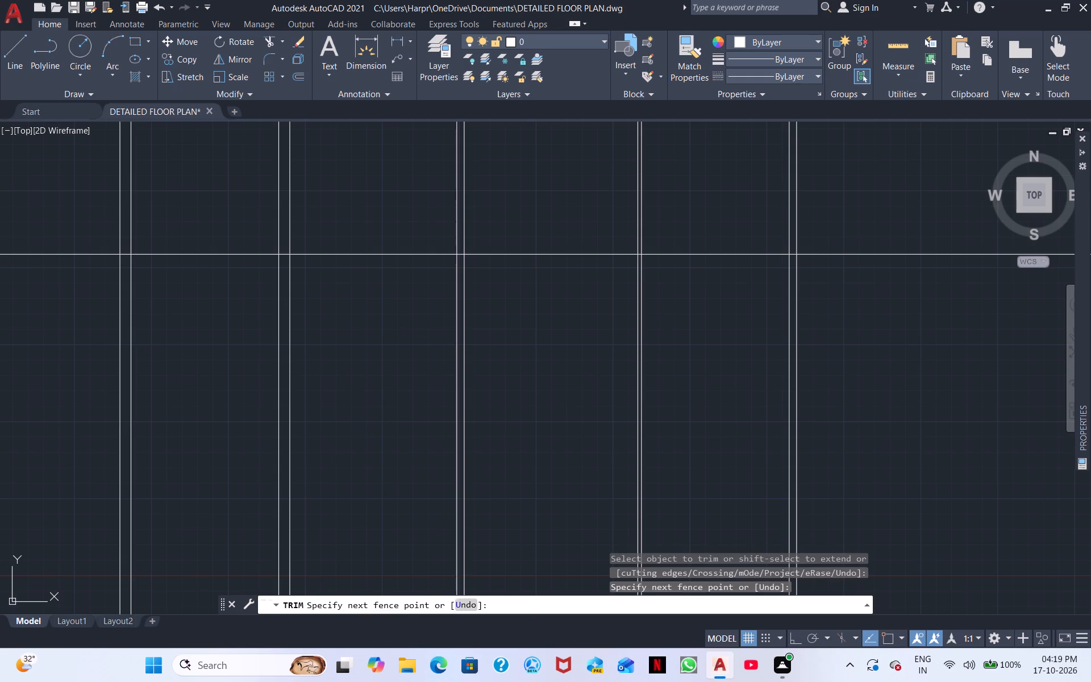
pyautogui.moveTo(406, 222); pyautogui.dragTo(900, 299)
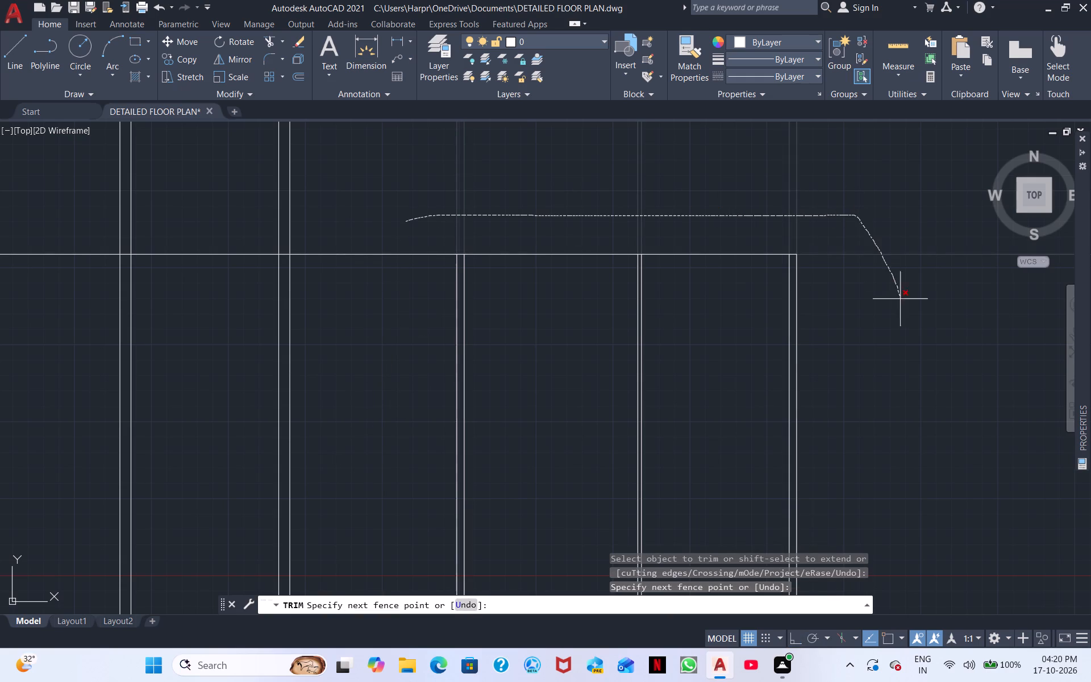
pyautogui.moveTo(900, 299); pyautogui.dragTo(907, 328)
pyautogui.moveTo(364, 228); pyautogui.dragTo(352, 359)
# Trim away the three leftmost vertical wall pairs and the leftover long horizontal line crossing them.
pyautogui.moveTo(345, 362); pyautogui.dragTo(469, 326, button='middle')
pyautogui.scroll(-2, 427, 413)
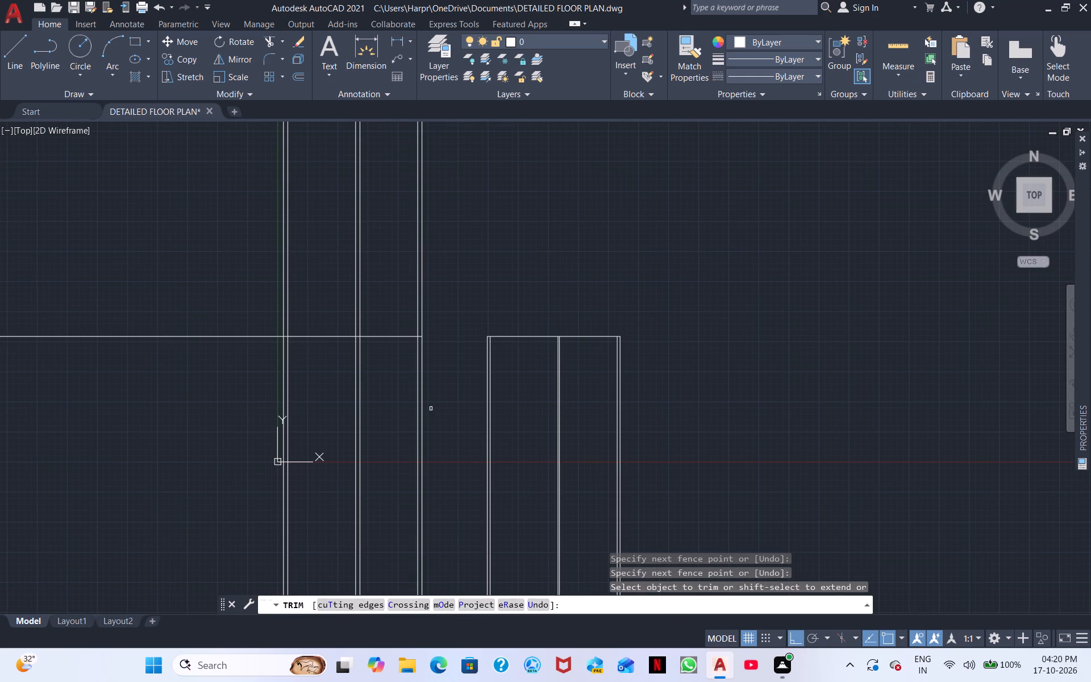
pyautogui.moveTo(431, 413); pyautogui.dragTo(226, 364)
pyautogui.moveTo(243, 297); pyautogui.dragTo(446, 288)
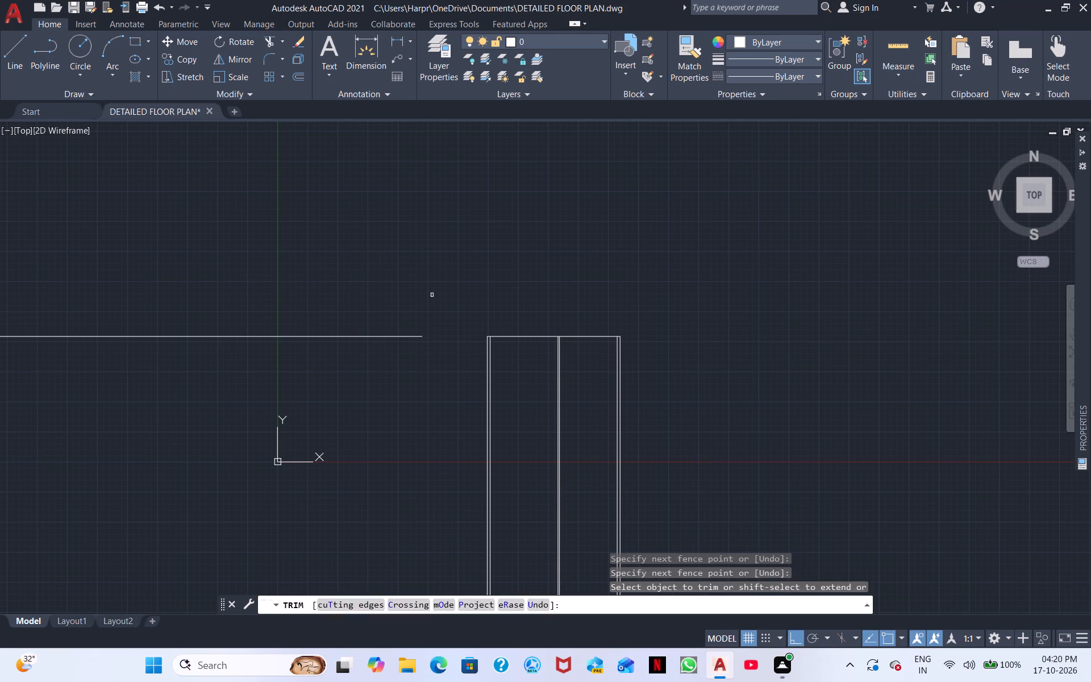
pyautogui.moveTo(345, 313); pyautogui.dragTo(323, 372)
pyautogui.scroll(-2, 323, 359)
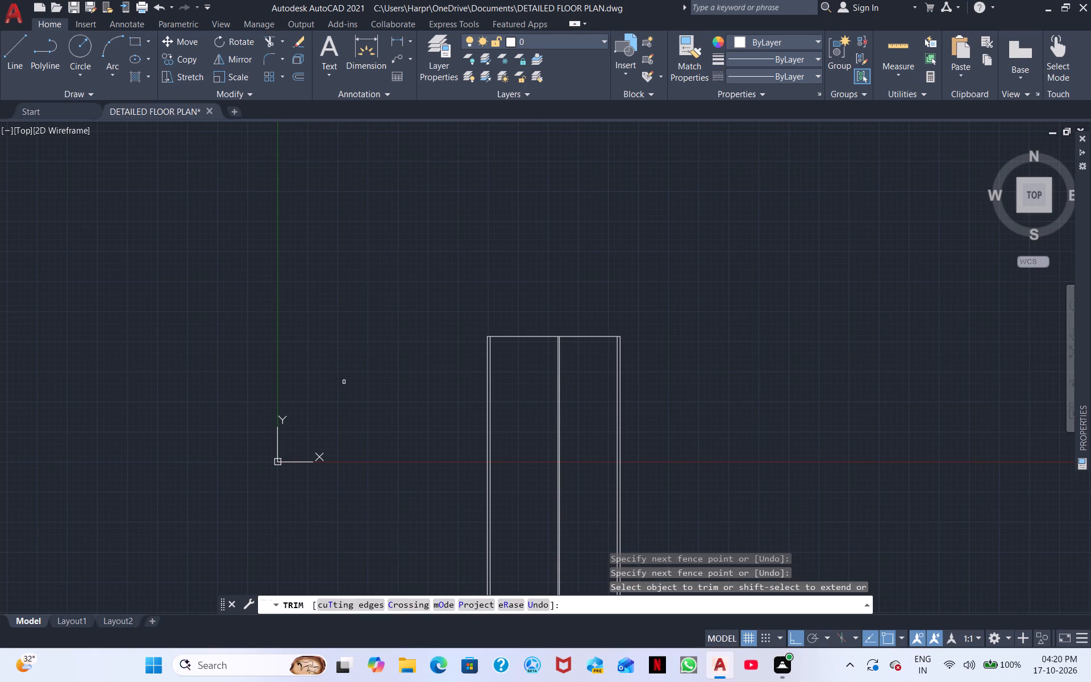
pyautogui.press('Escape')
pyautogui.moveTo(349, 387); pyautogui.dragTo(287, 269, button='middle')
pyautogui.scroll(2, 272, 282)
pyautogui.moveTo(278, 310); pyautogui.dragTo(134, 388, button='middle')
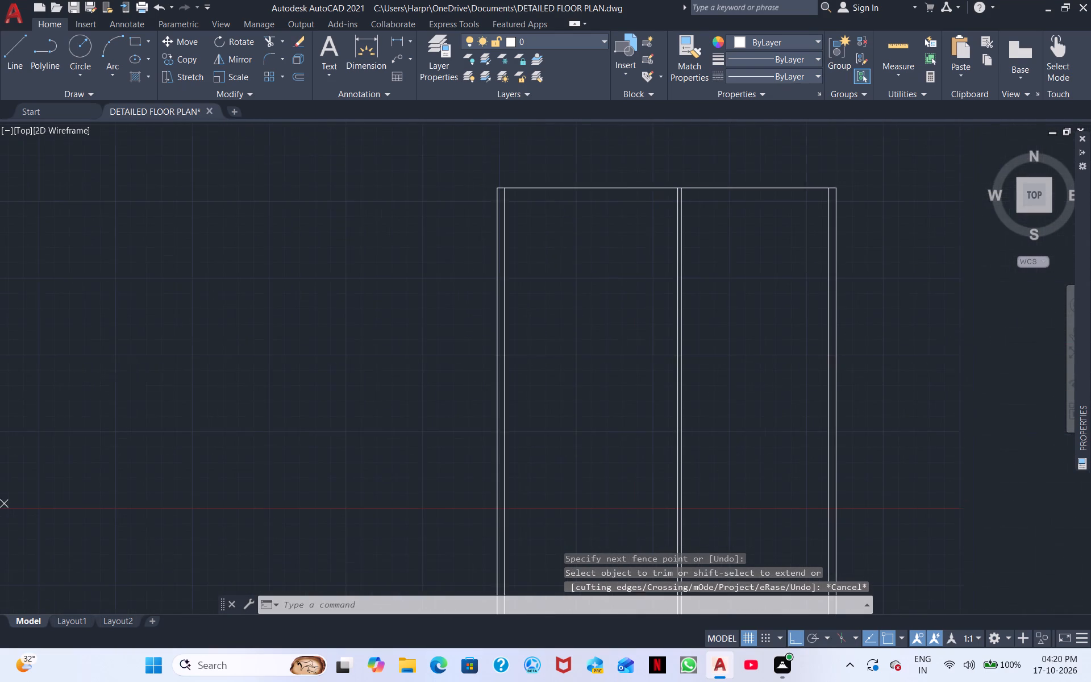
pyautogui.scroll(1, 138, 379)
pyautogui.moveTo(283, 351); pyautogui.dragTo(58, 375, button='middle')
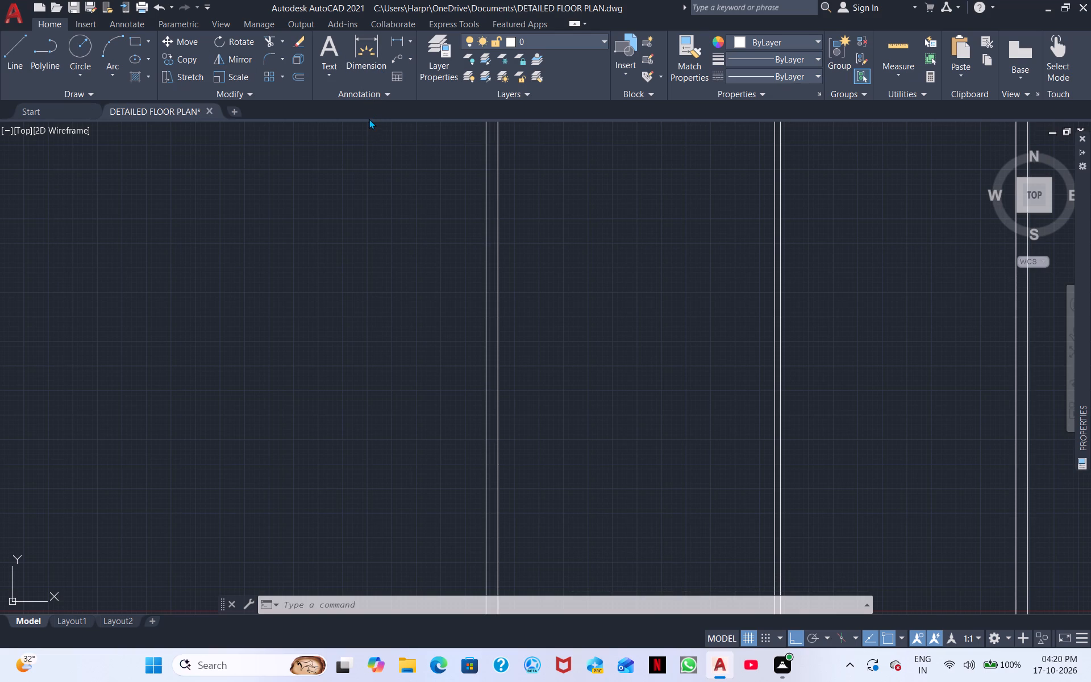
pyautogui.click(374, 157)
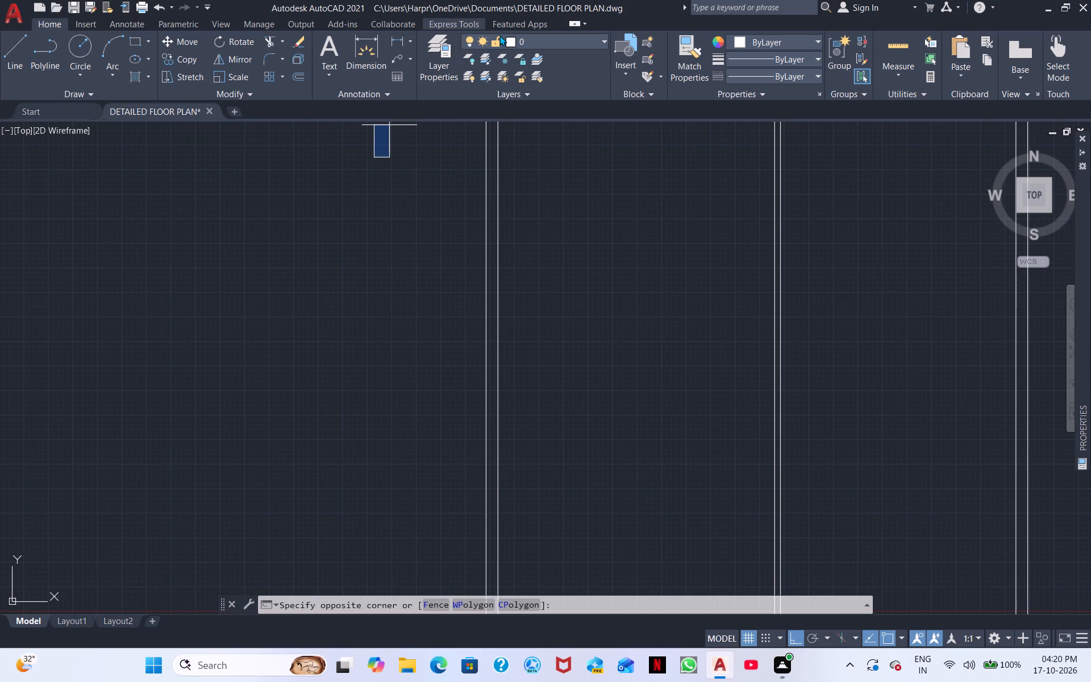
# Create a new layer named KITCHEN F in the Layer Properties Manager.
pyautogui.click(436, 38)
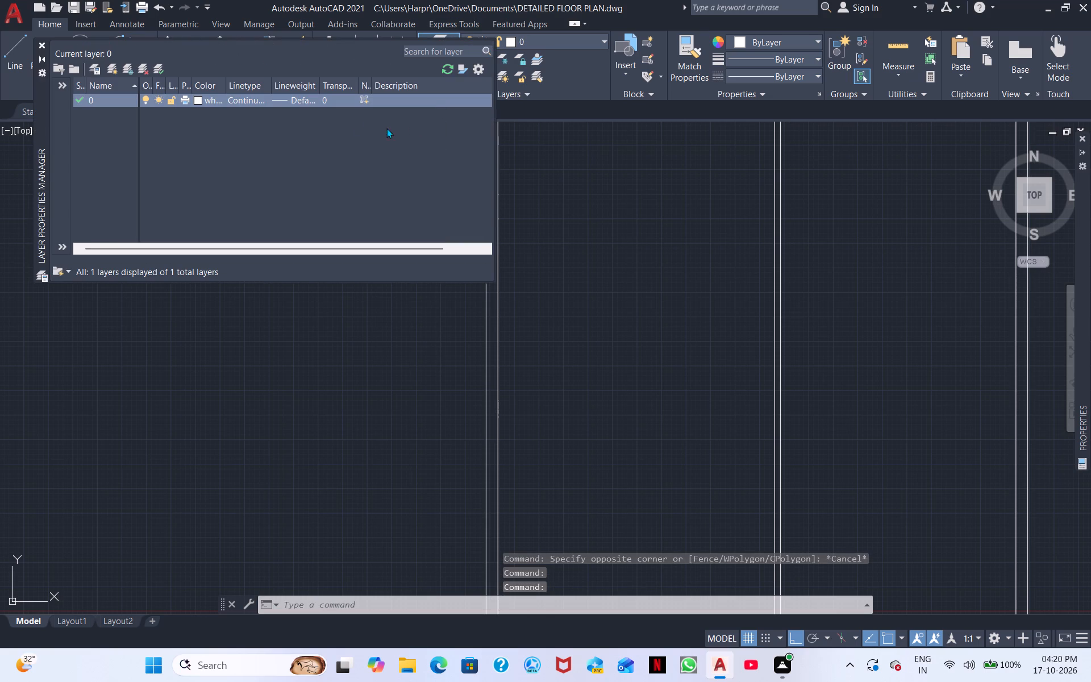
pyautogui.click(110, 69)
pyautogui.press('BackSpace')
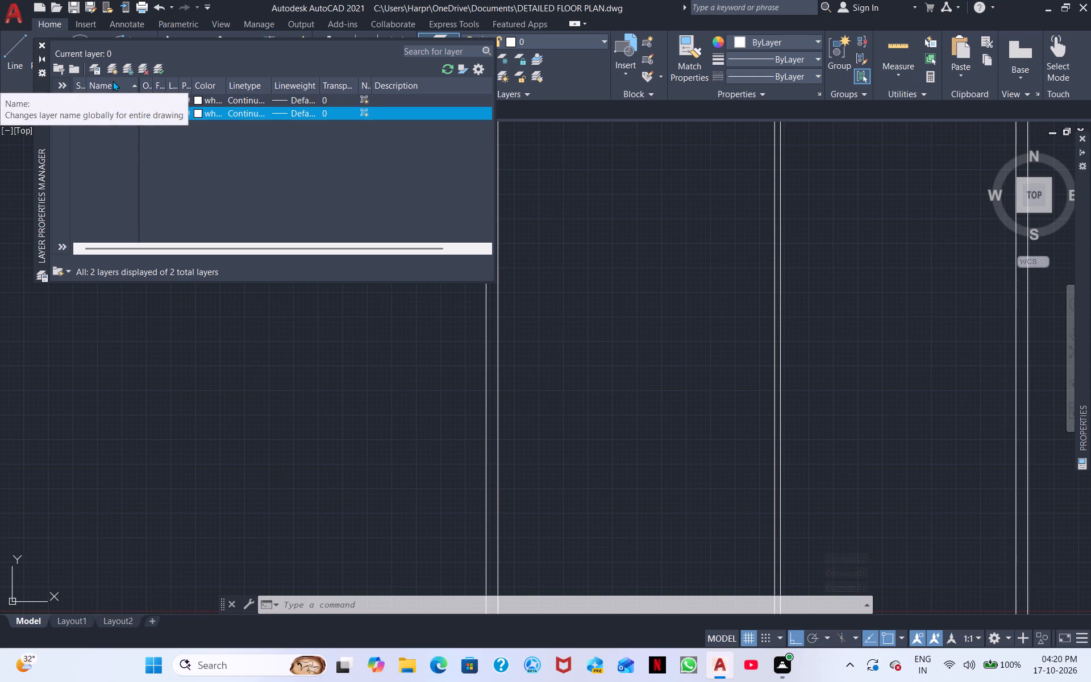
pyautogui.write('KIT')
pyautogui.press('c')
pyautogui.write('HE')
pyautogui.write('N F')
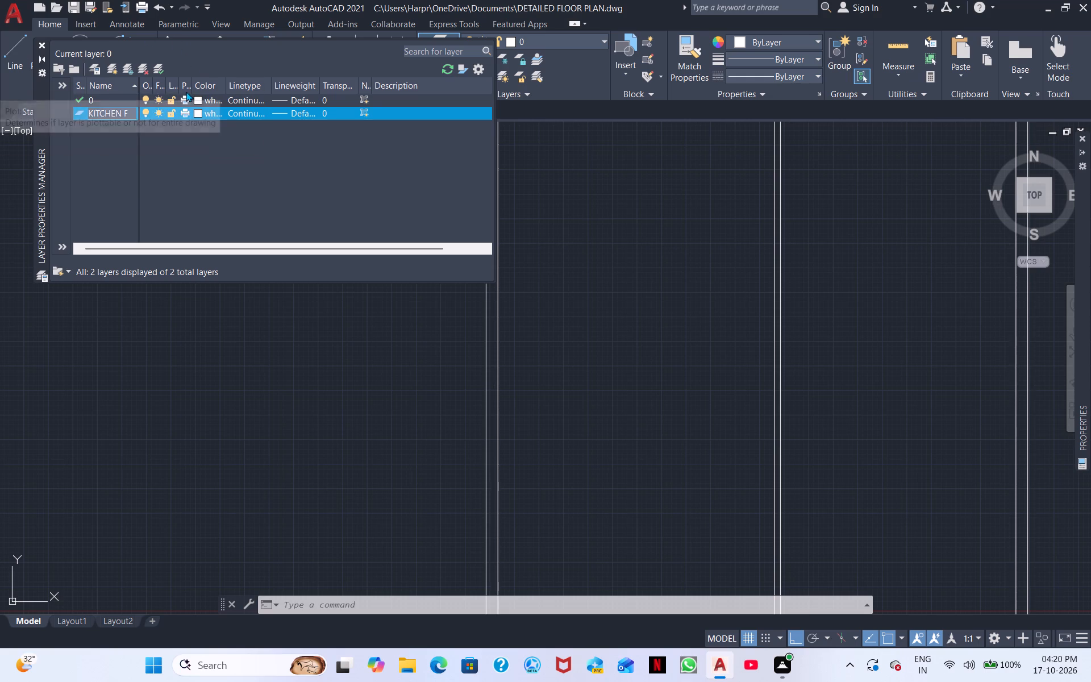
pyautogui.press('Return')
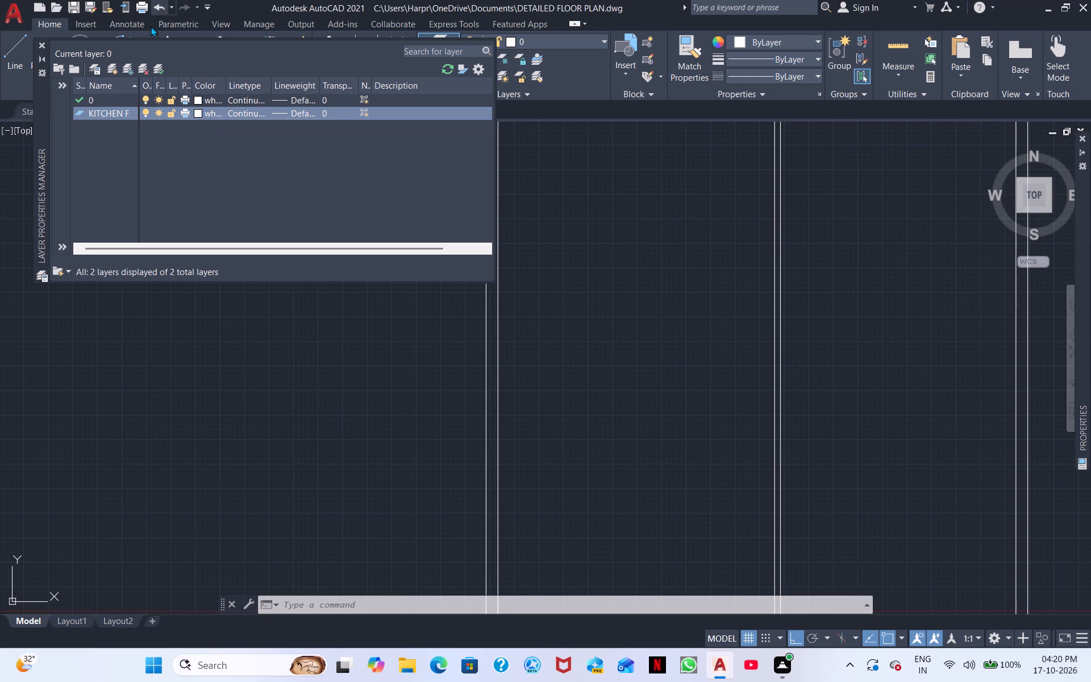
# Create a new layer named BATHROOM.
pyautogui.click(114, 72)
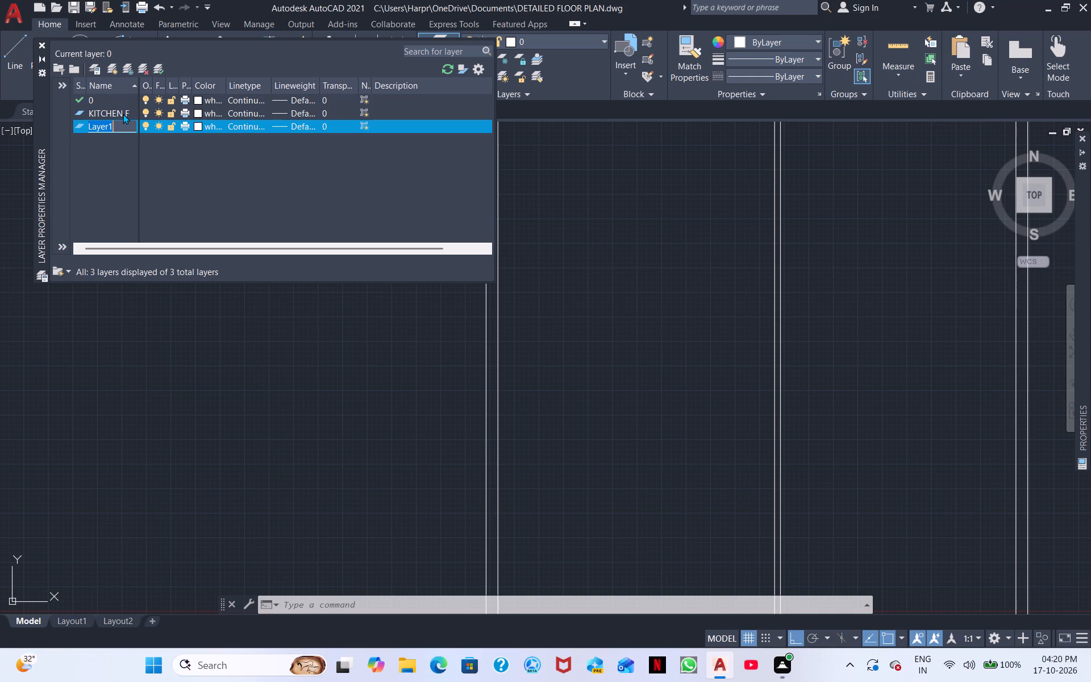
pyautogui.press('BackSpace')
pyautogui.write('BATHT')
pyautogui.press('BackSpace')
pyautogui.write('ROOM')
# Create a new layer named FURNITUR.
pyautogui.click(109, 70)
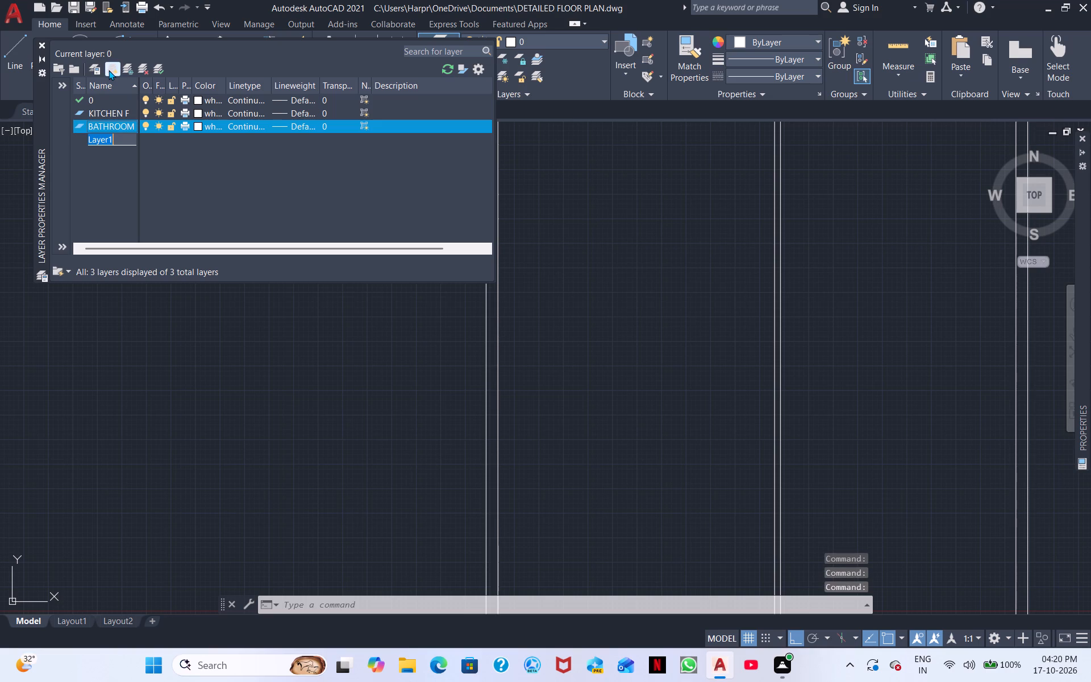
pyautogui.press('BackSpace')
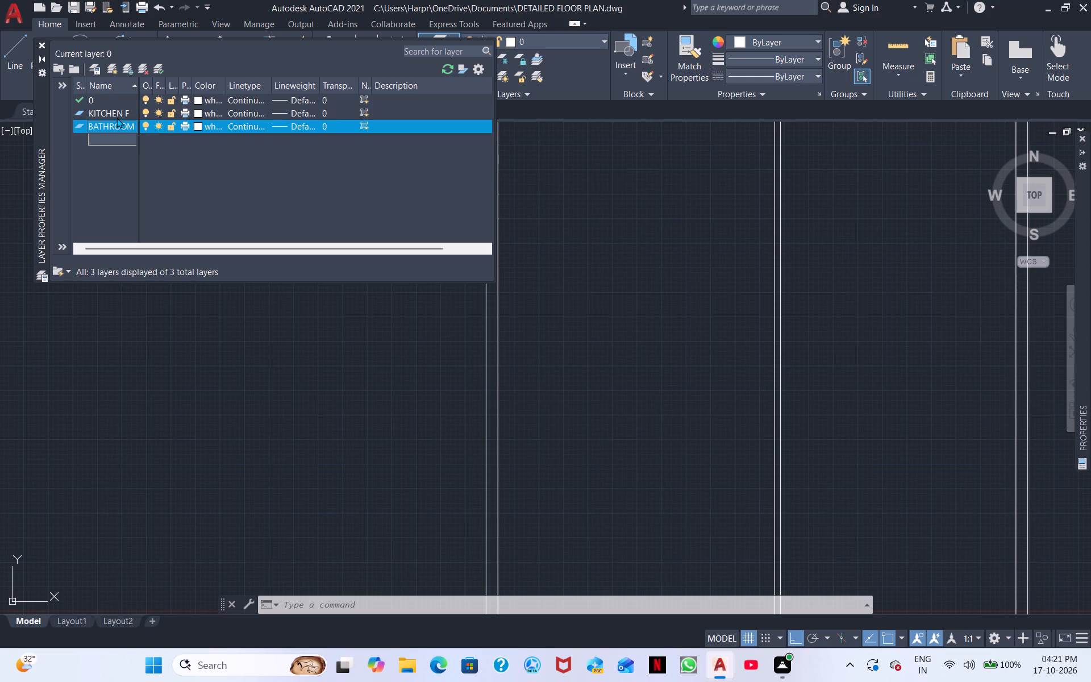
pyautogui.write('FURNI')
pyautogui.press('t')
pyautogui.write('UR')
# Create a new layer named DIMENSIONS in the Layer Properties Manager.
pyautogui.click(116, 76)
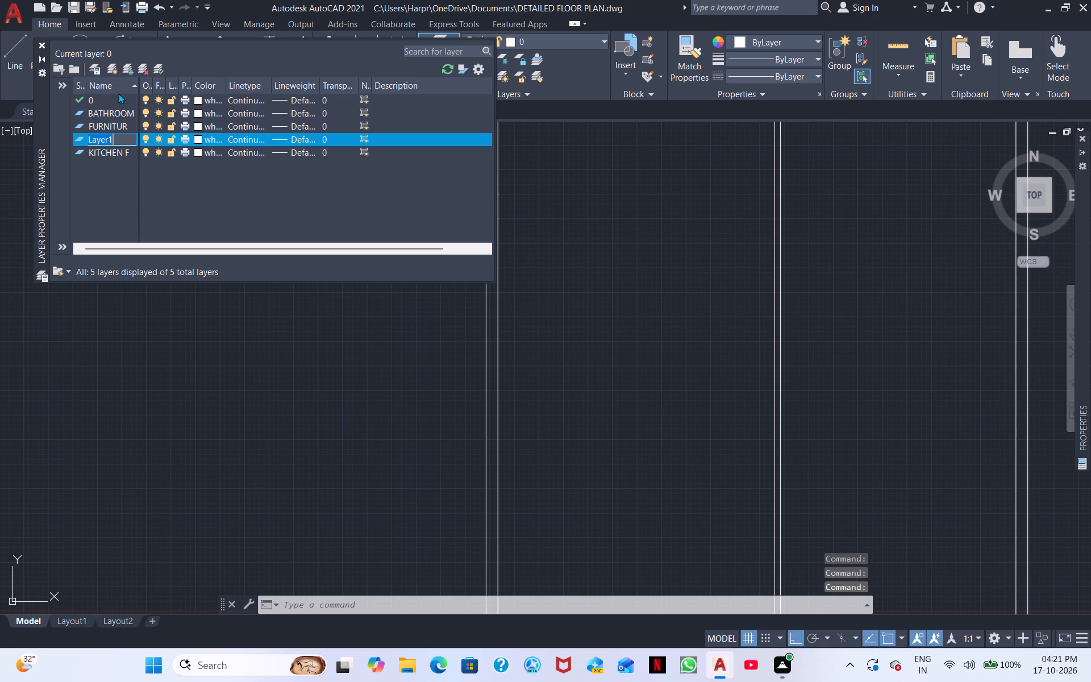
pyautogui.press('BackSpace')
pyautogui.press('BackSpace')
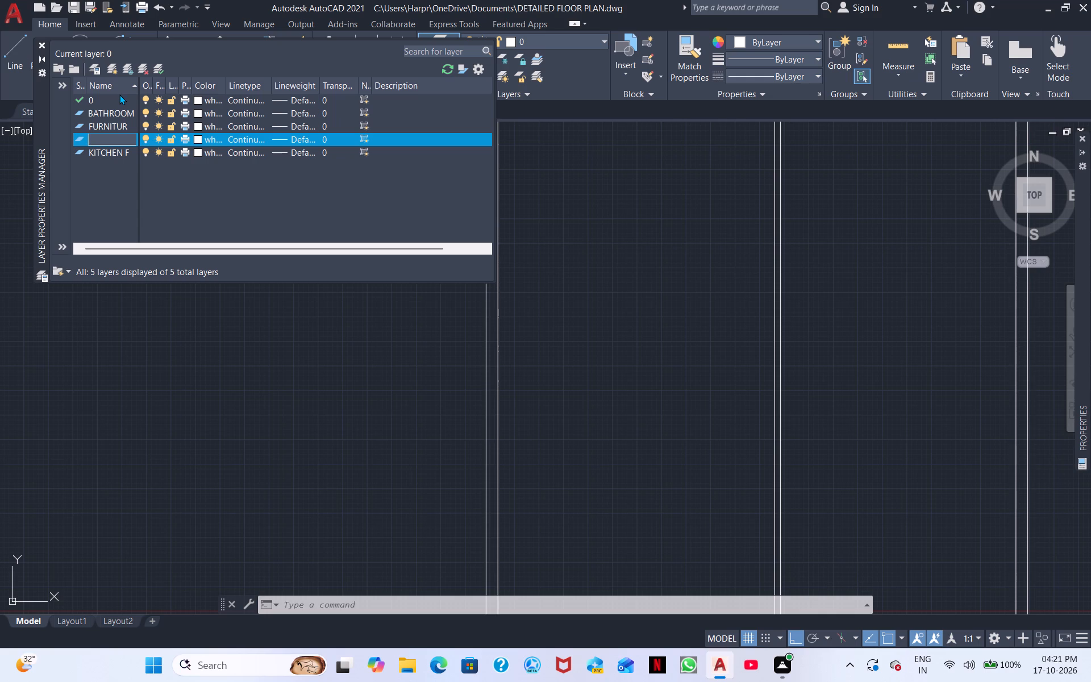
pyautogui.click(224, 172)
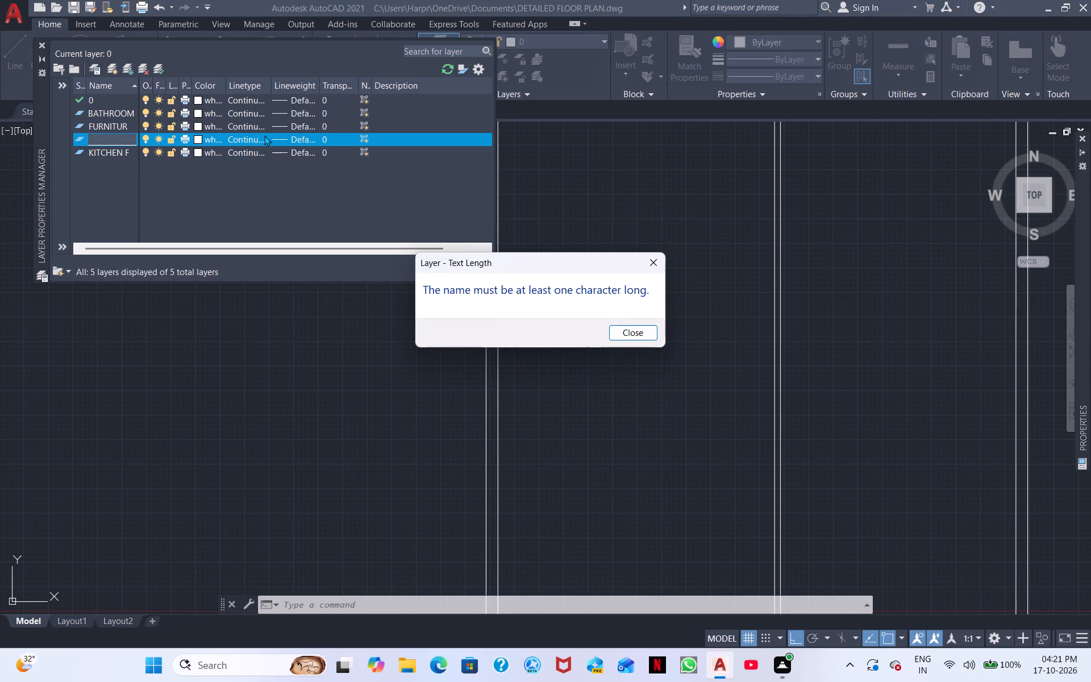
pyautogui.press('d')
pyautogui.click(654, 253)
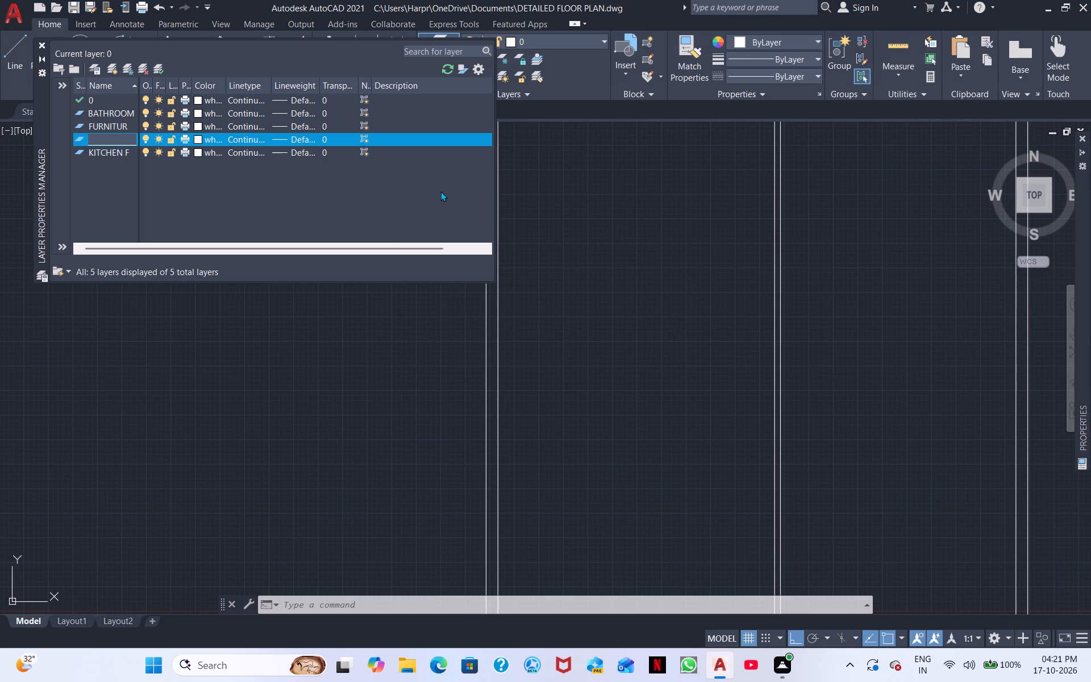
pyautogui.write('DIME')
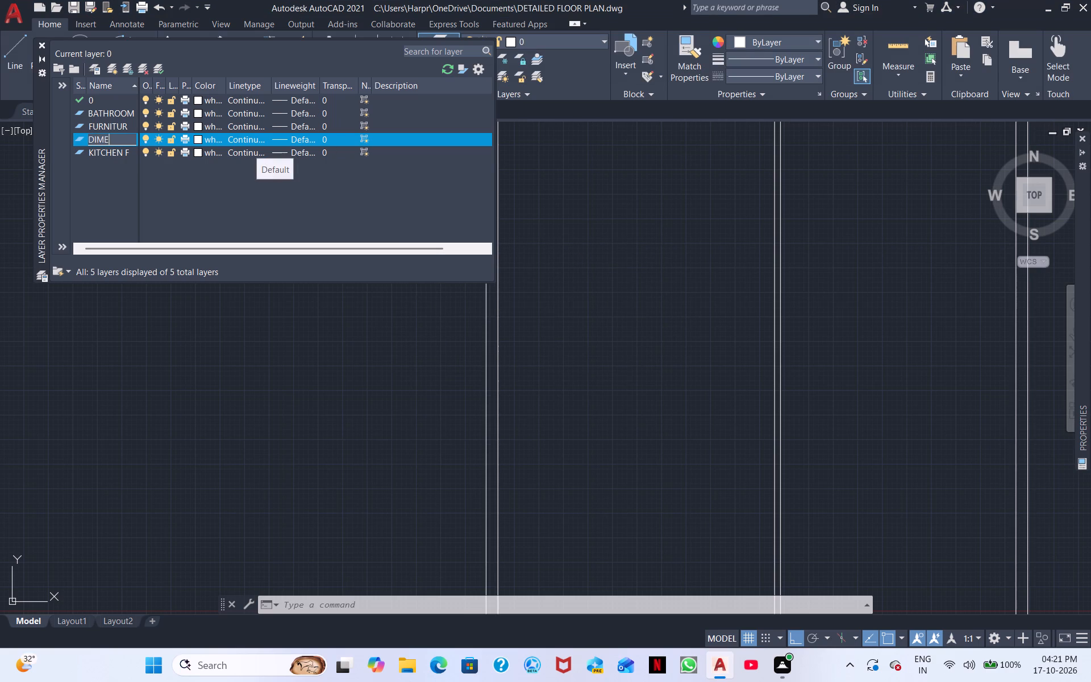
pyautogui.write('NSIONS')
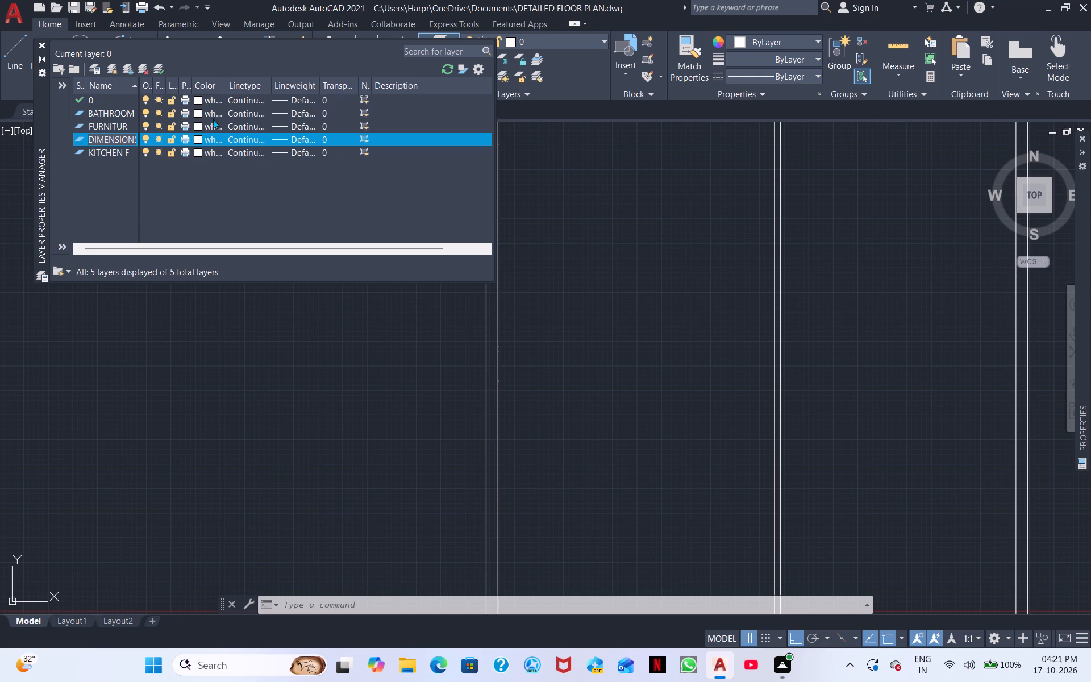
# Set the BATHROOM layer's color to index color 150 (blue).
pyautogui.click(199, 114)
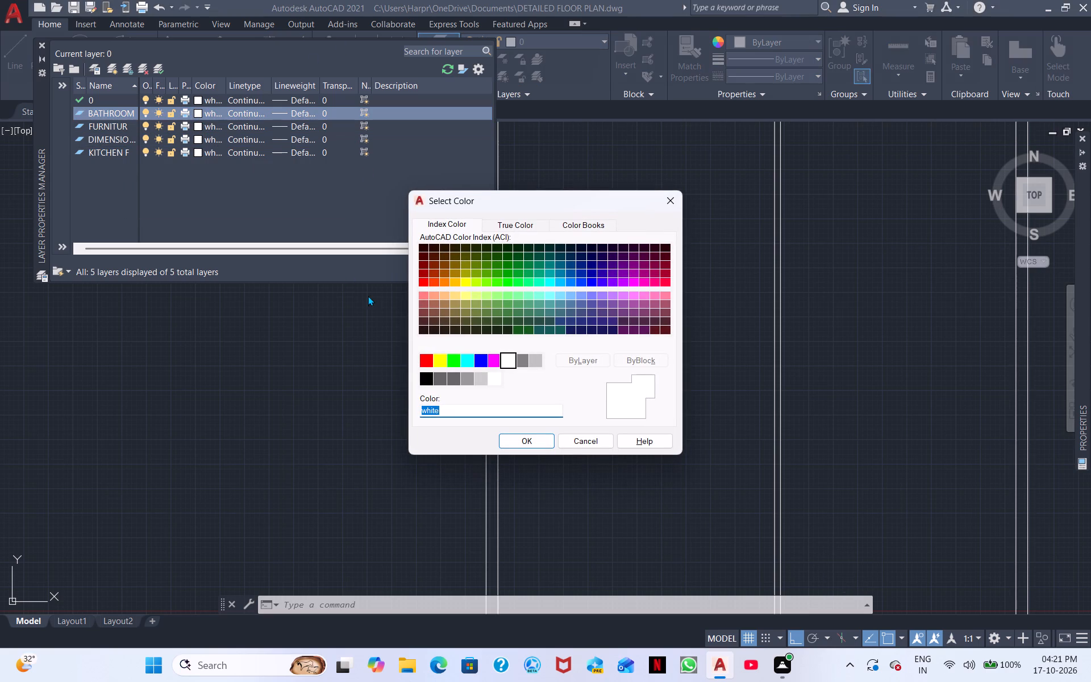
pyautogui.click(572, 283)
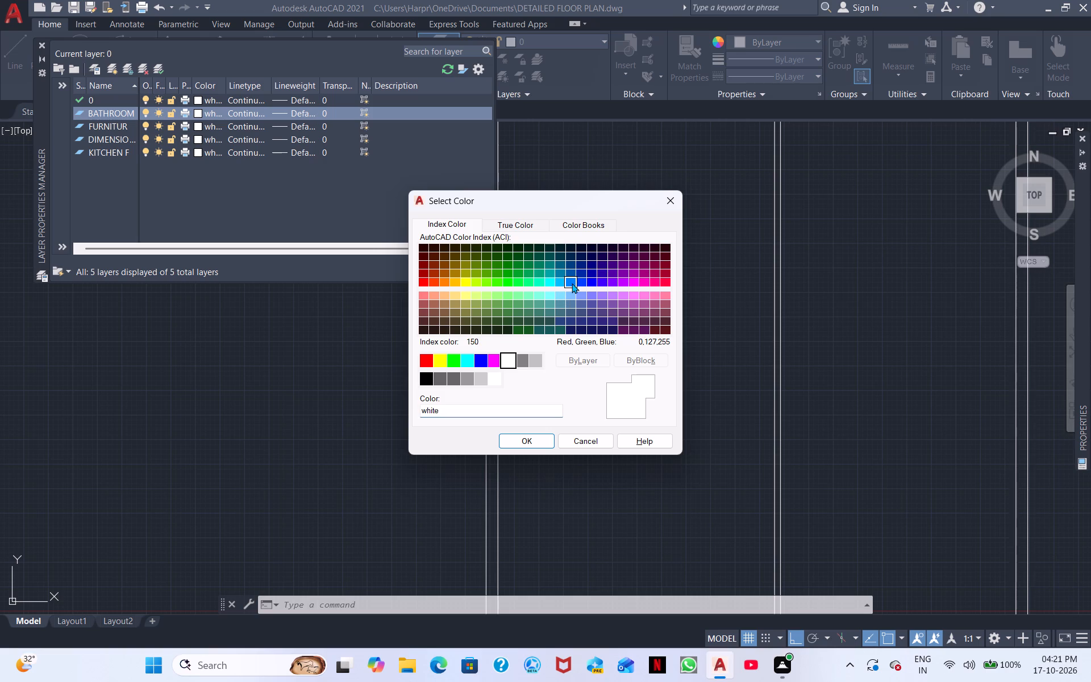
pyautogui.click(529, 438)
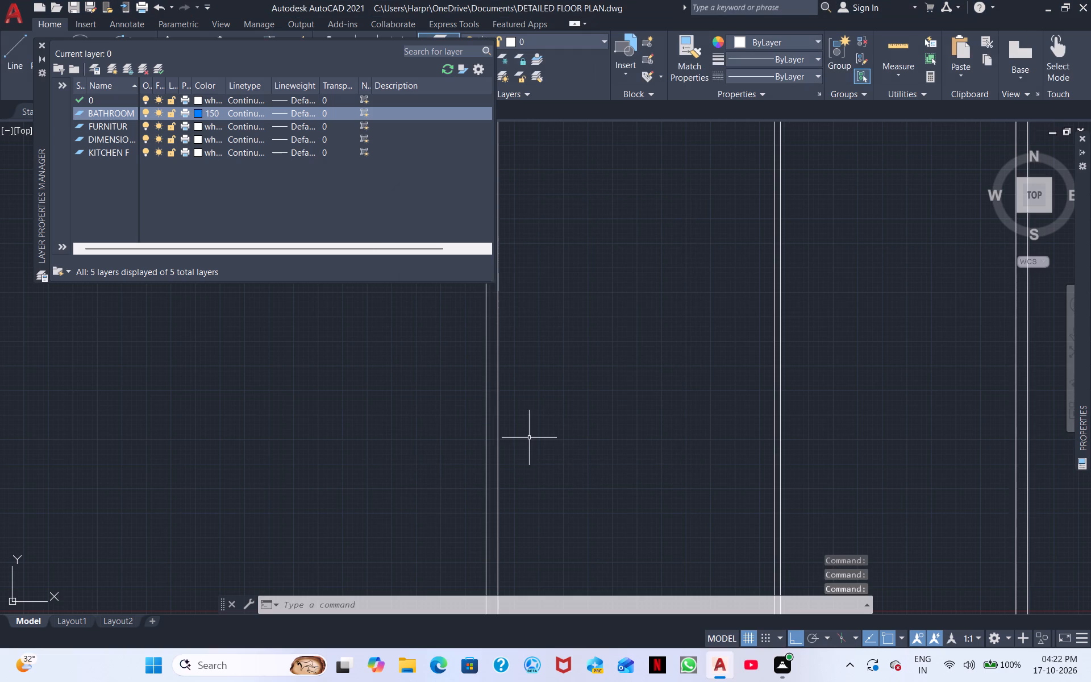
# Set the FURNITUR layer's color to index color 30 (orange).
pyautogui.click(197, 128)
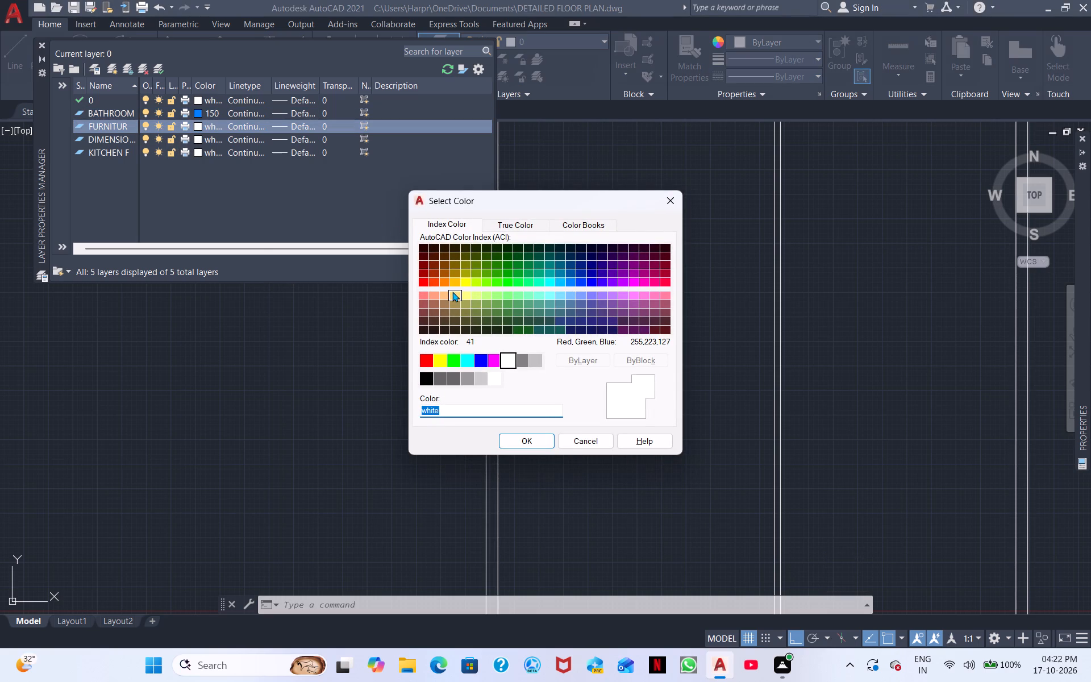
pyautogui.click(447, 282)
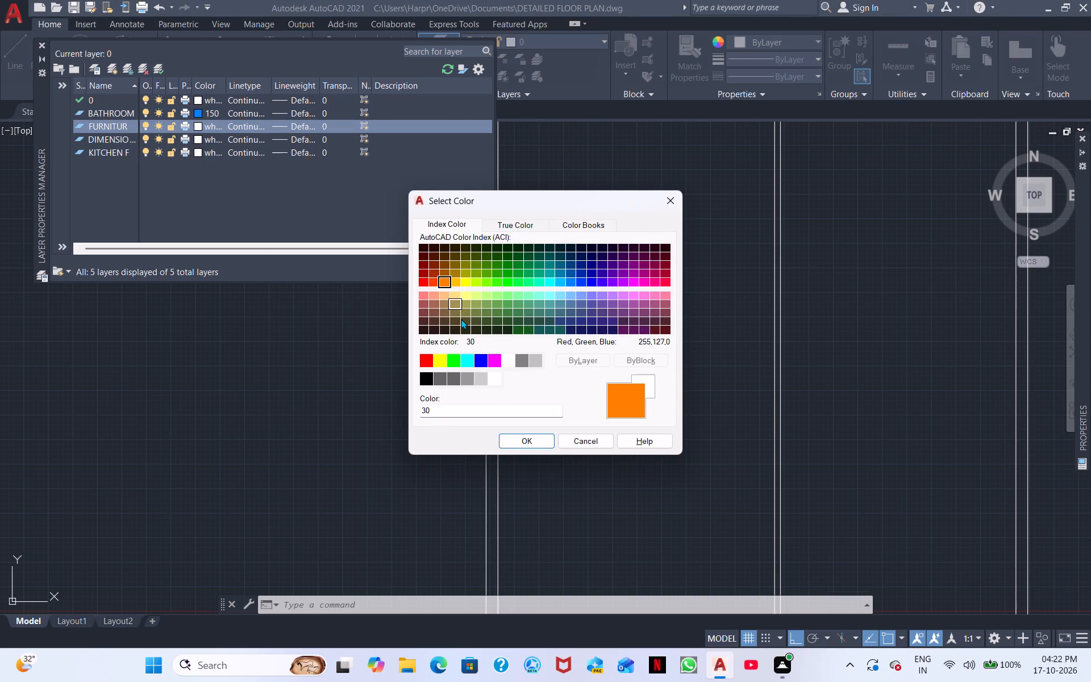
pyautogui.click(532, 439)
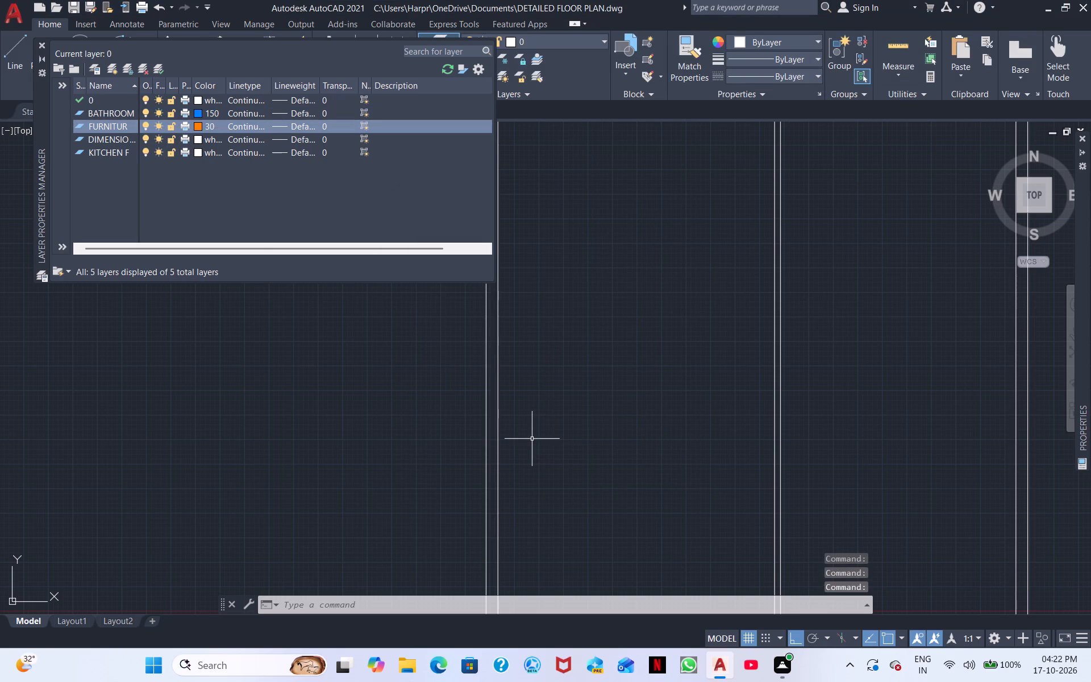
# Set the DIMENSIONS layer's color to index color 141 (light blue).
pyautogui.click(199, 137)
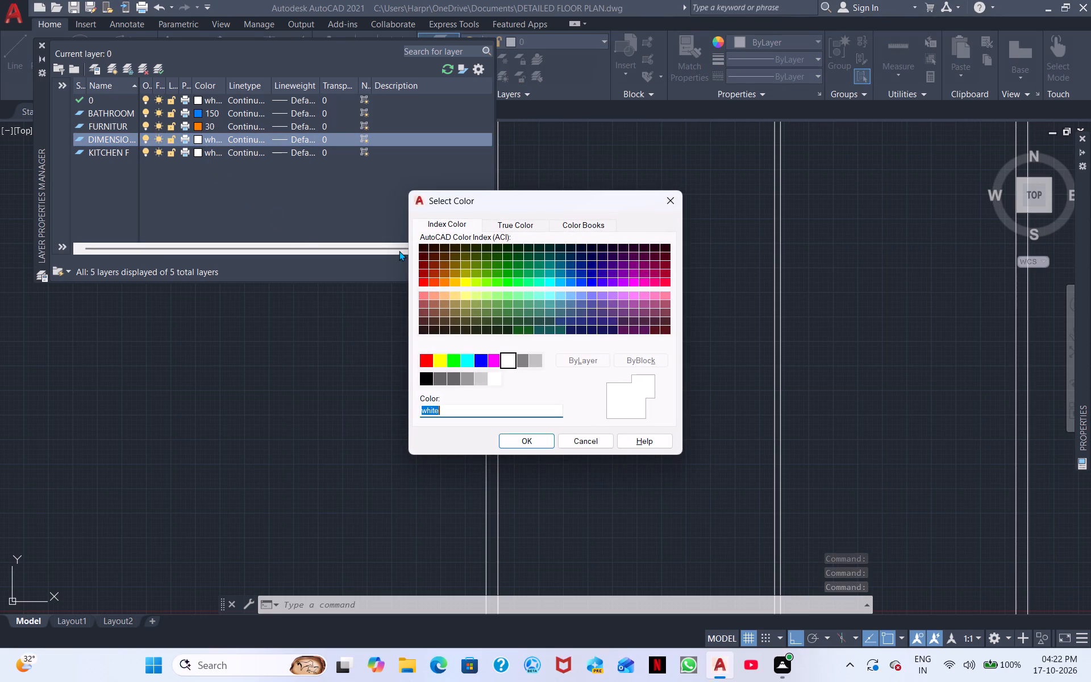
pyautogui.click(563, 298)
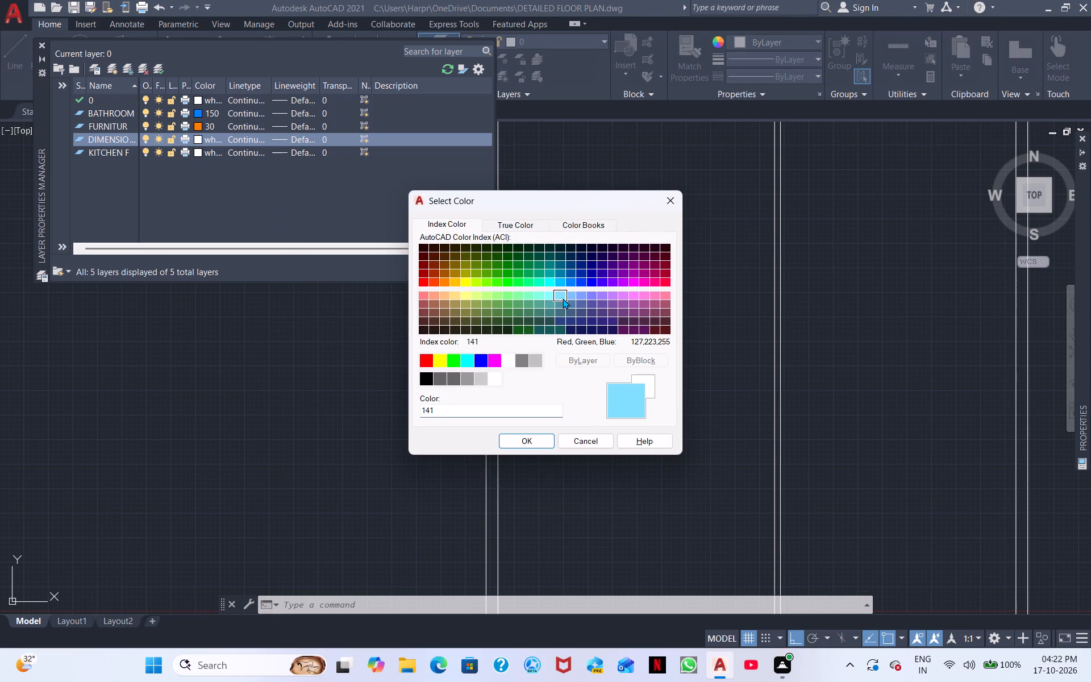
pyautogui.click(547, 437)
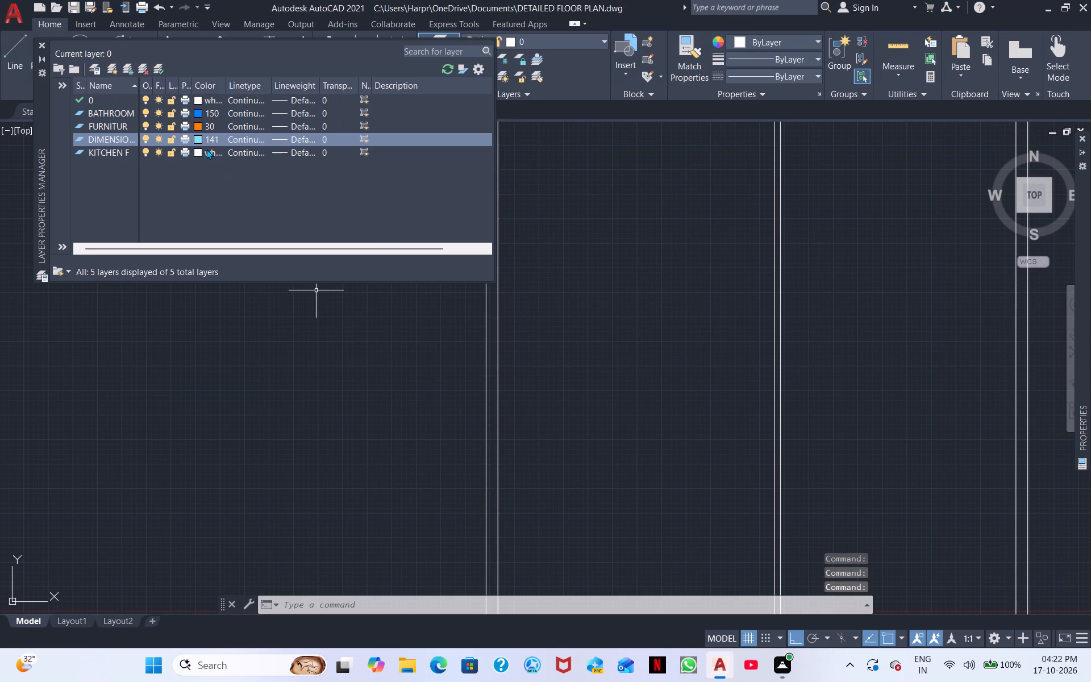
# Set the KITCHEN F layer's color to index color 191 (light purple).
pyautogui.click(196, 151)
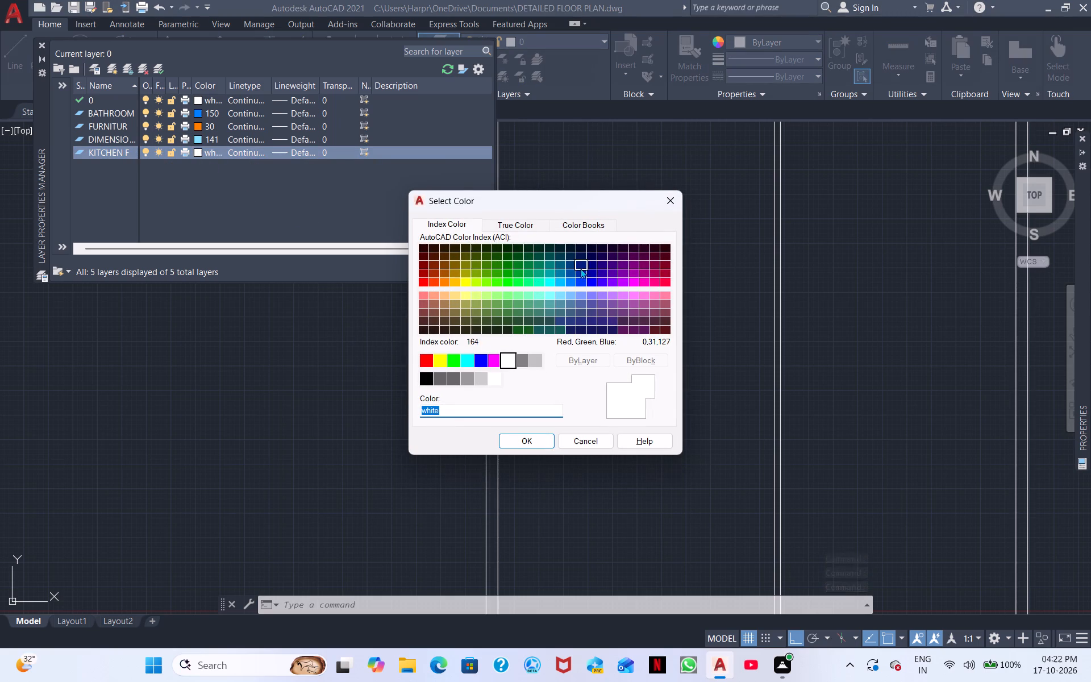
pyautogui.click(615, 298)
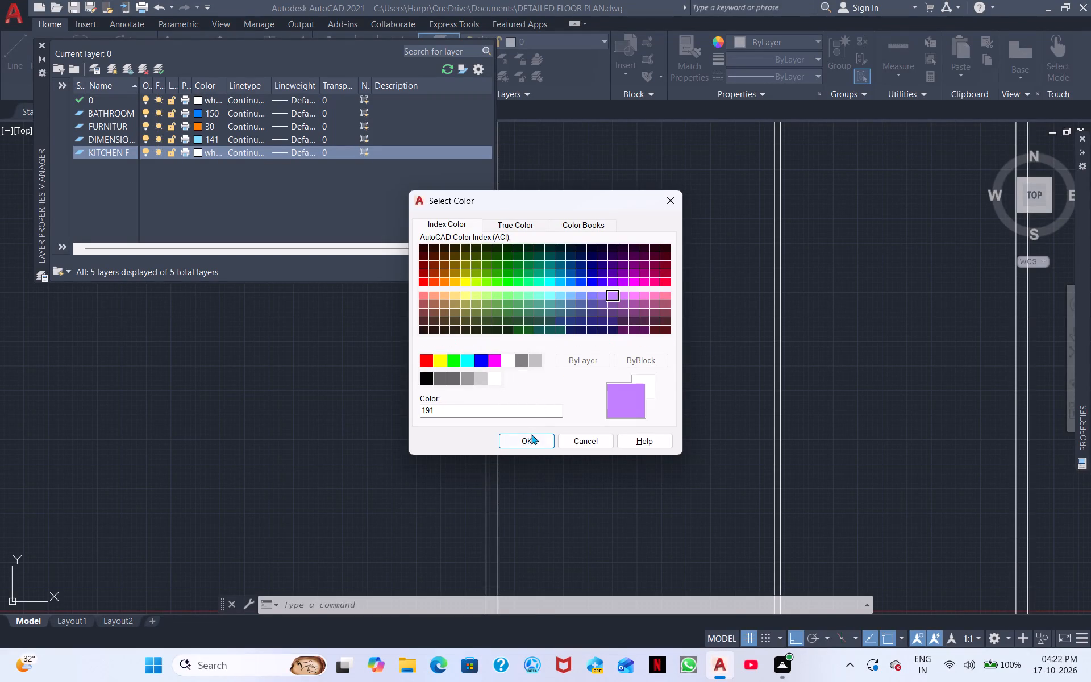
pyautogui.click(531, 435)
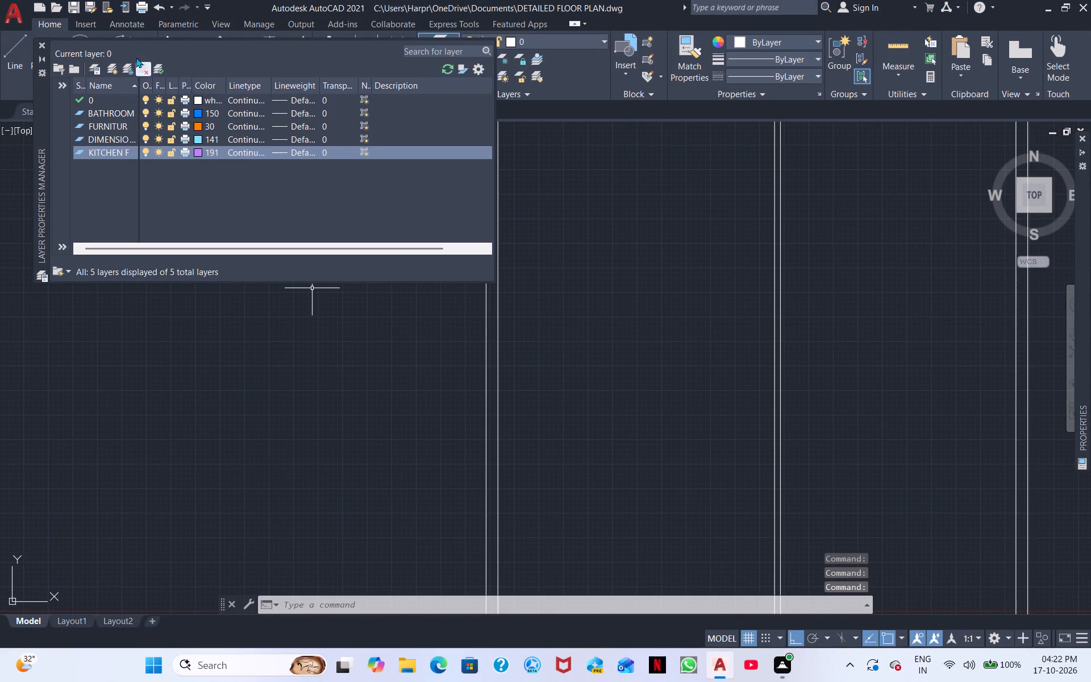
# Create a new layer named STAIRS with index color 220 (magenta) and close the Layer Properties Manager.
pyautogui.click(115, 68)
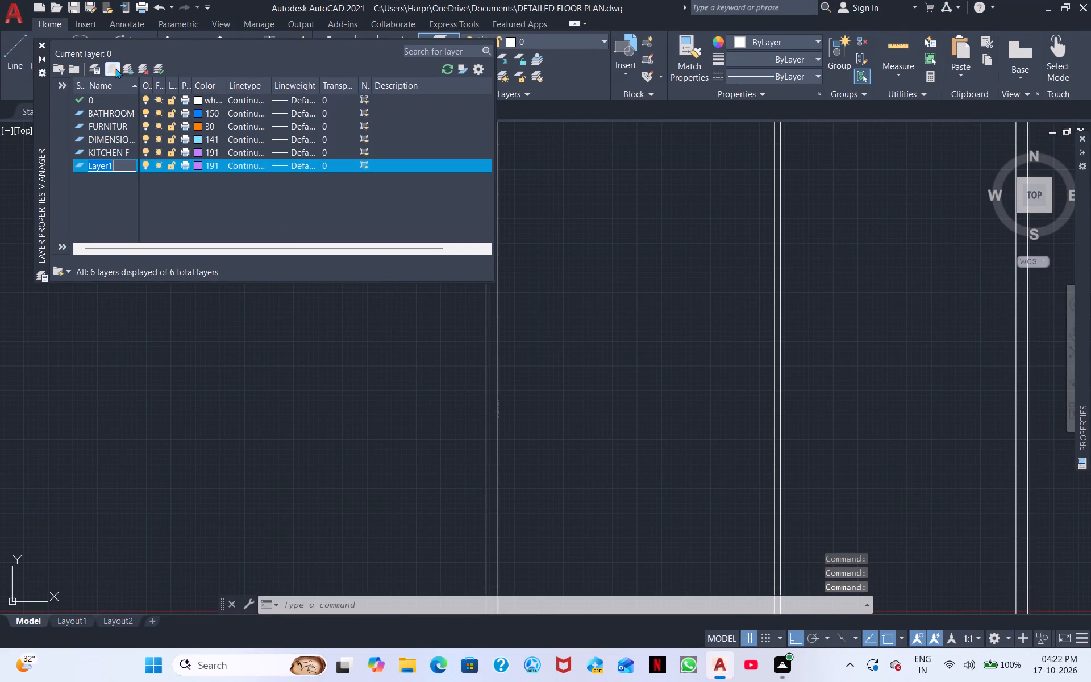
pyautogui.press('BackSpace')
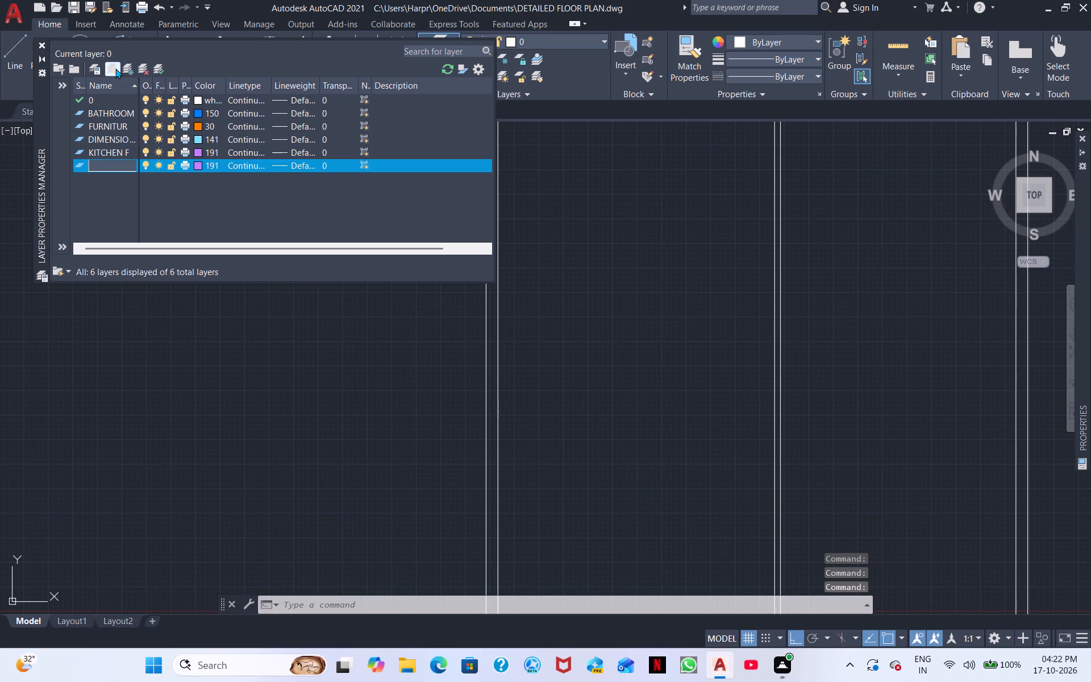
pyautogui.write('STAIRS')
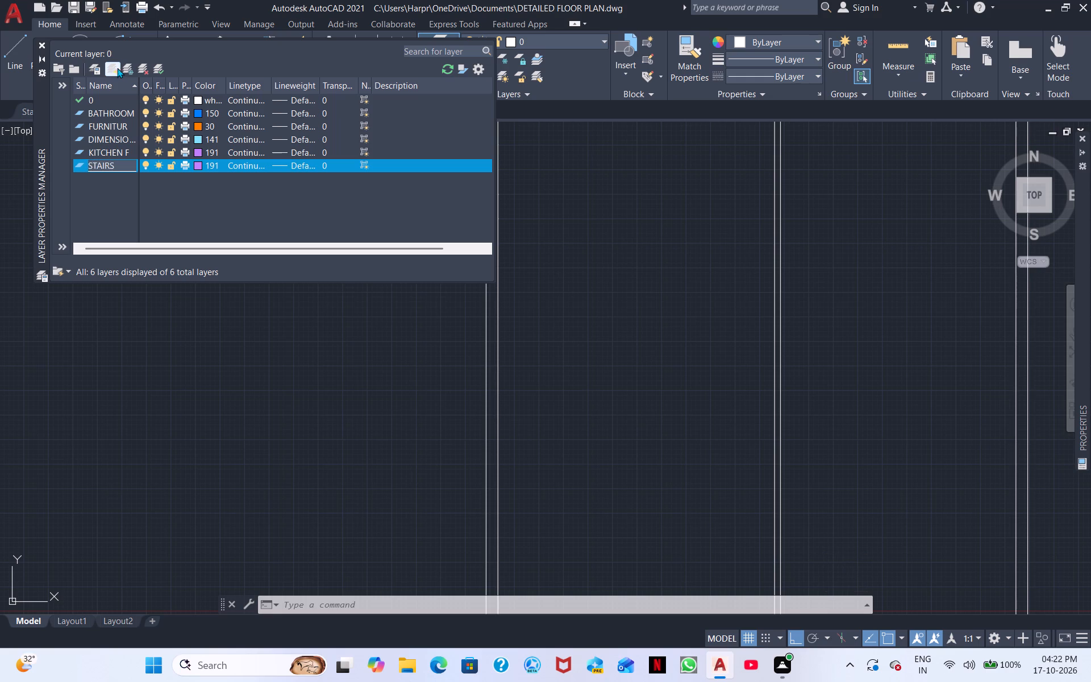
pyautogui.click(196, 164)
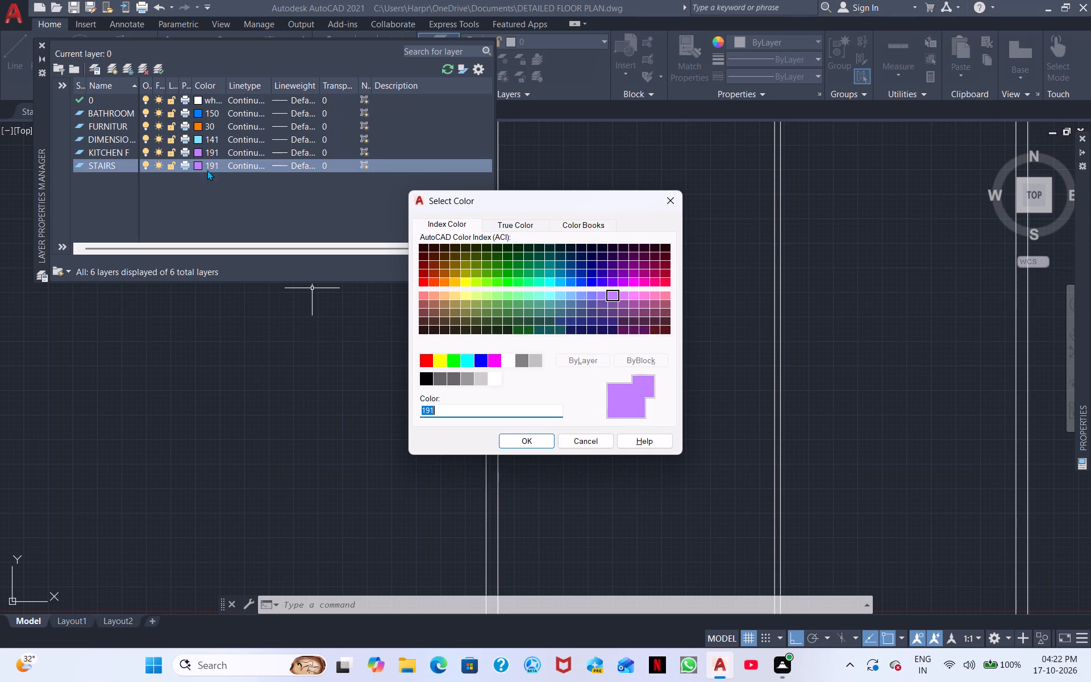
pyautogui.moveTo(302, 324); pyautogui.dragTo(430, 318)
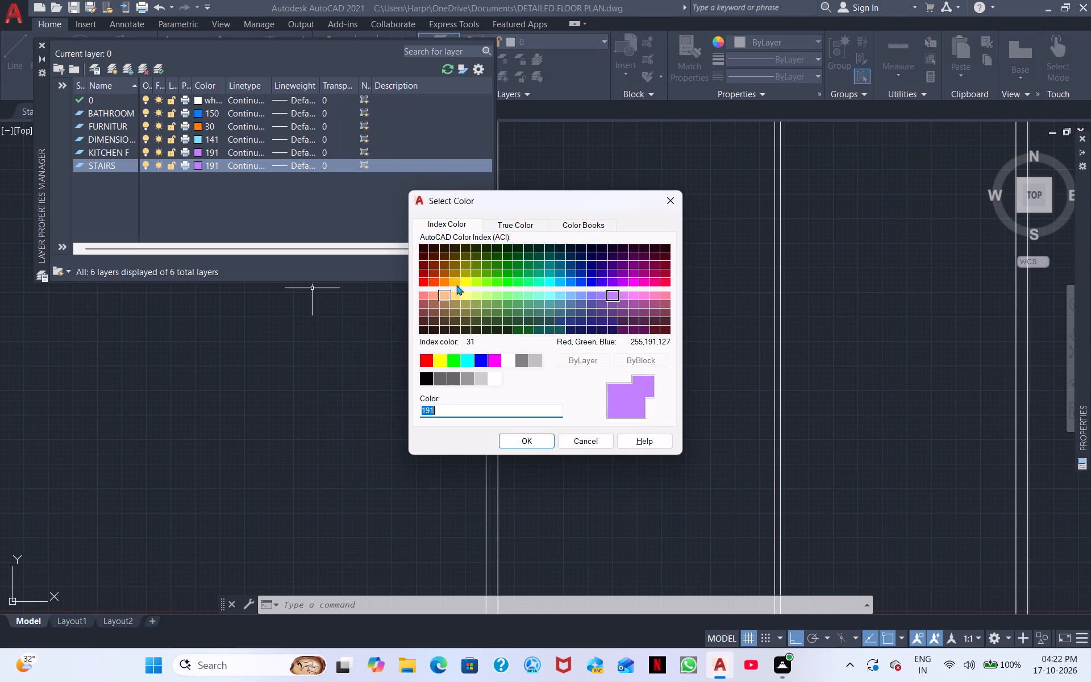
pyautogui.click(648, 285)
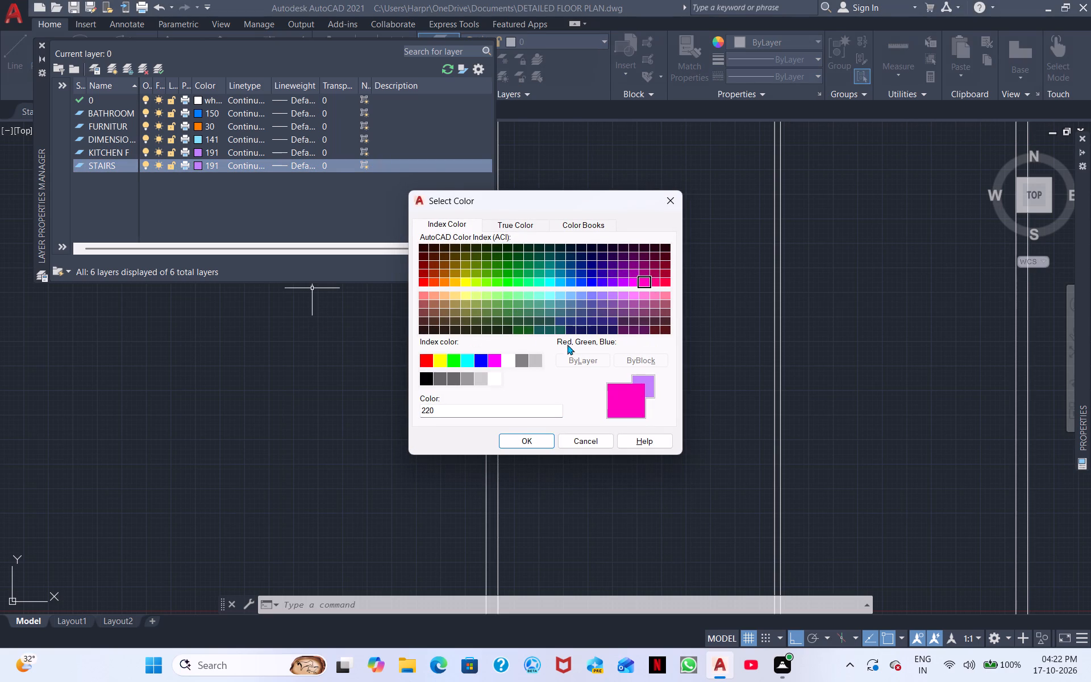
pyautogui.click(529, 442)
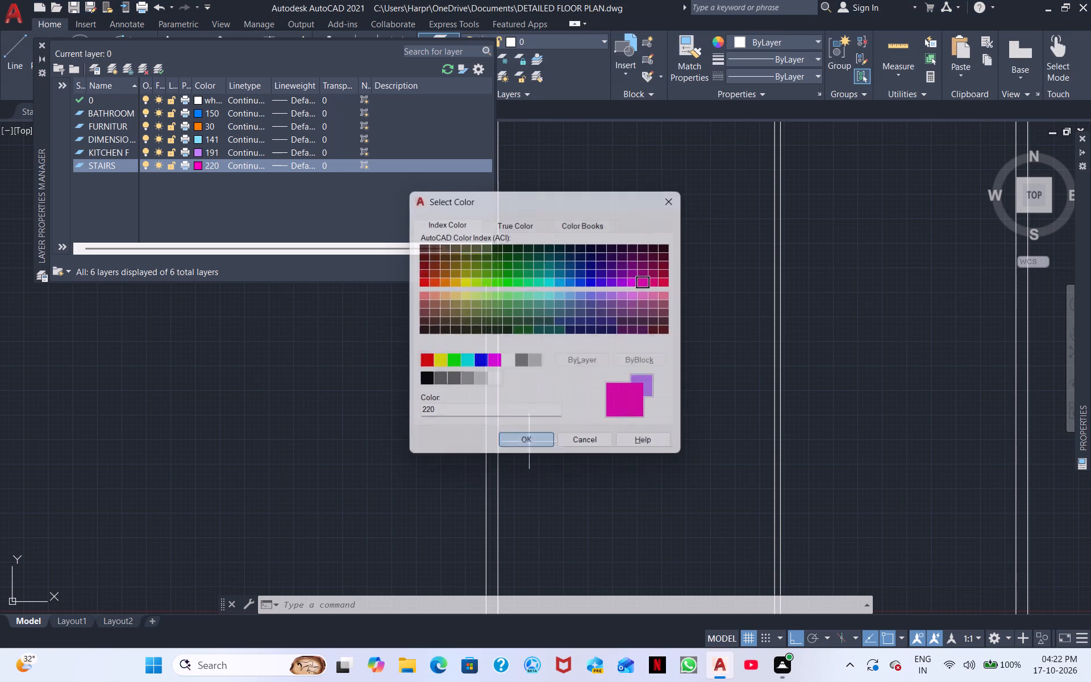
pyautogui.click(529, 442)
pyautogui.click(574, 326)
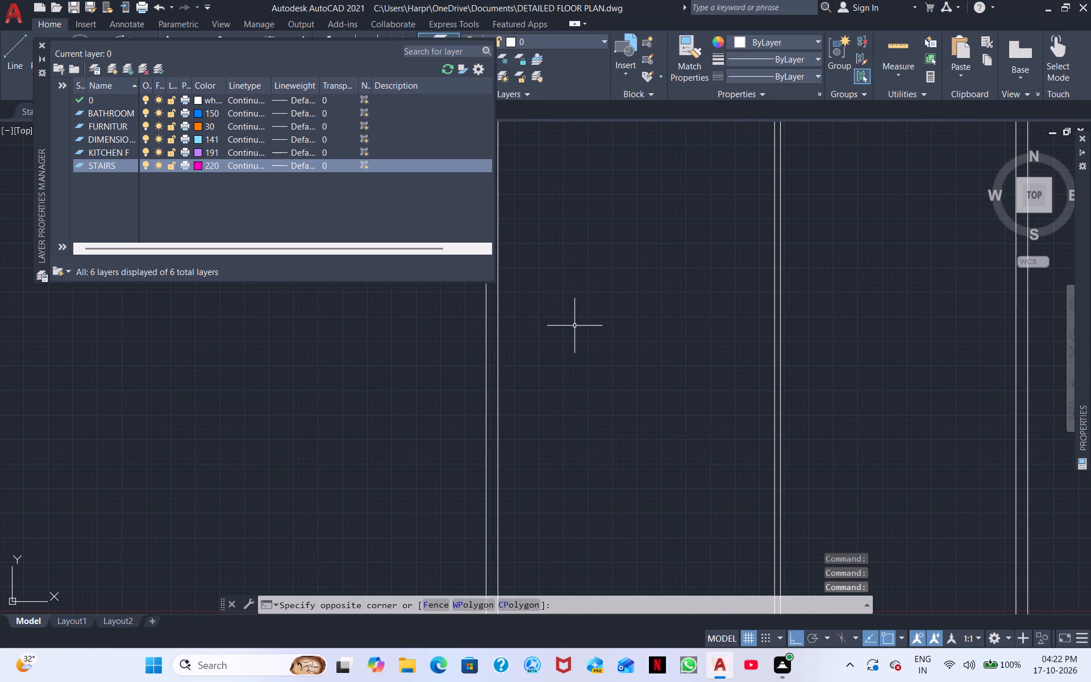
pyautogui.click(41, 40)
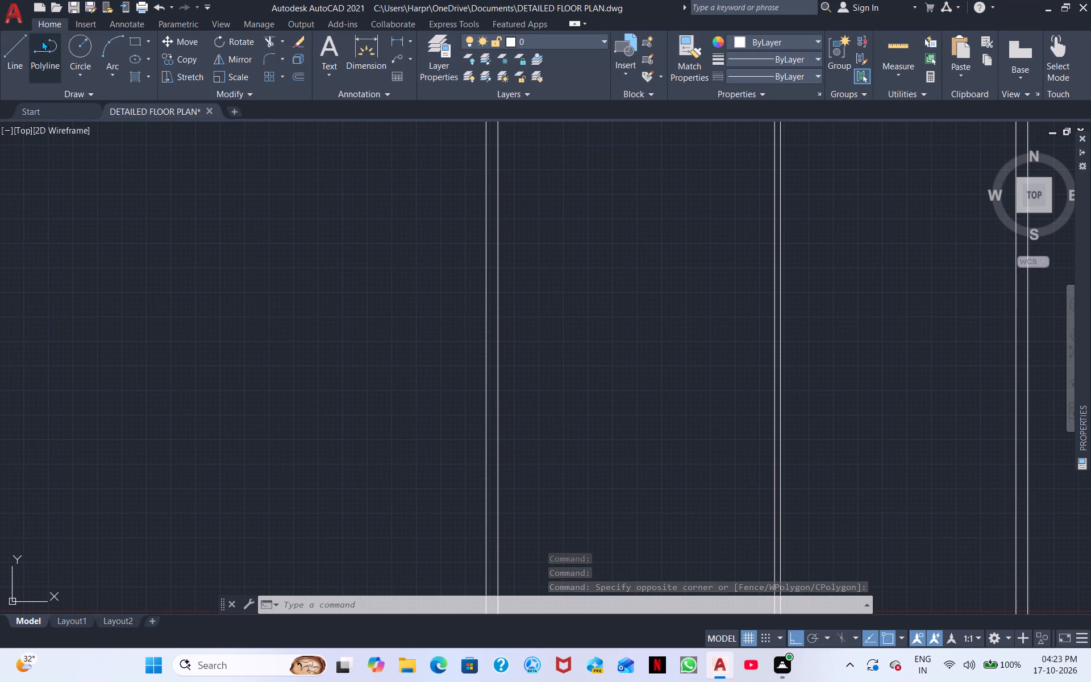
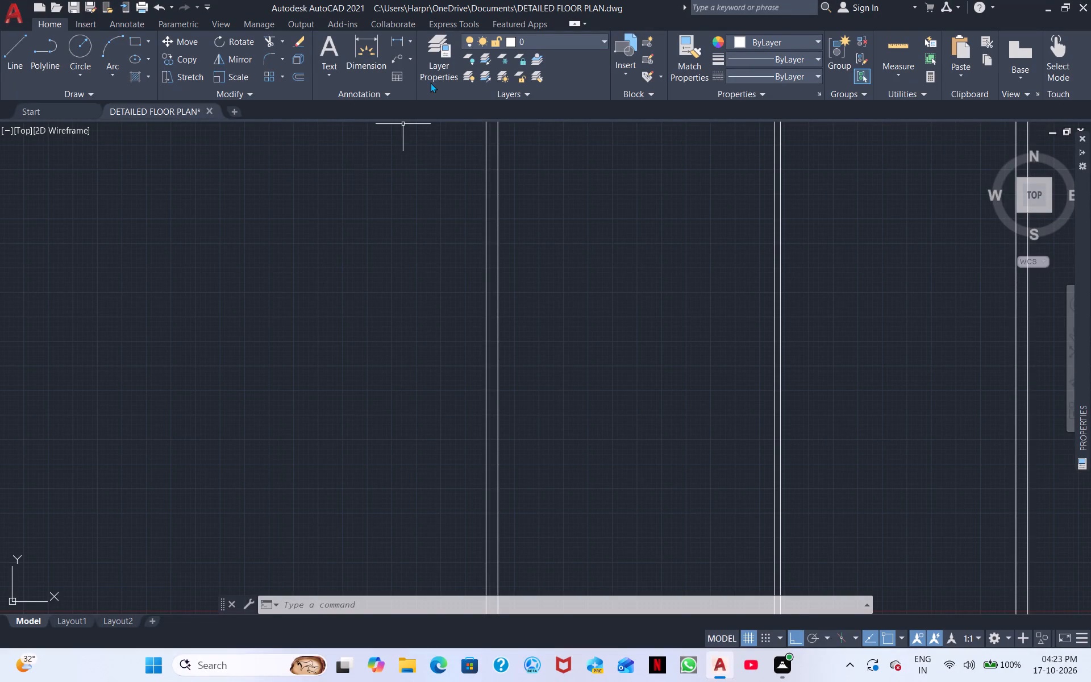
# Check the plan's overall width between the two outermost vertical wall lines with the Linear dimension, without placing it.
pyautogui.click(393, 47)
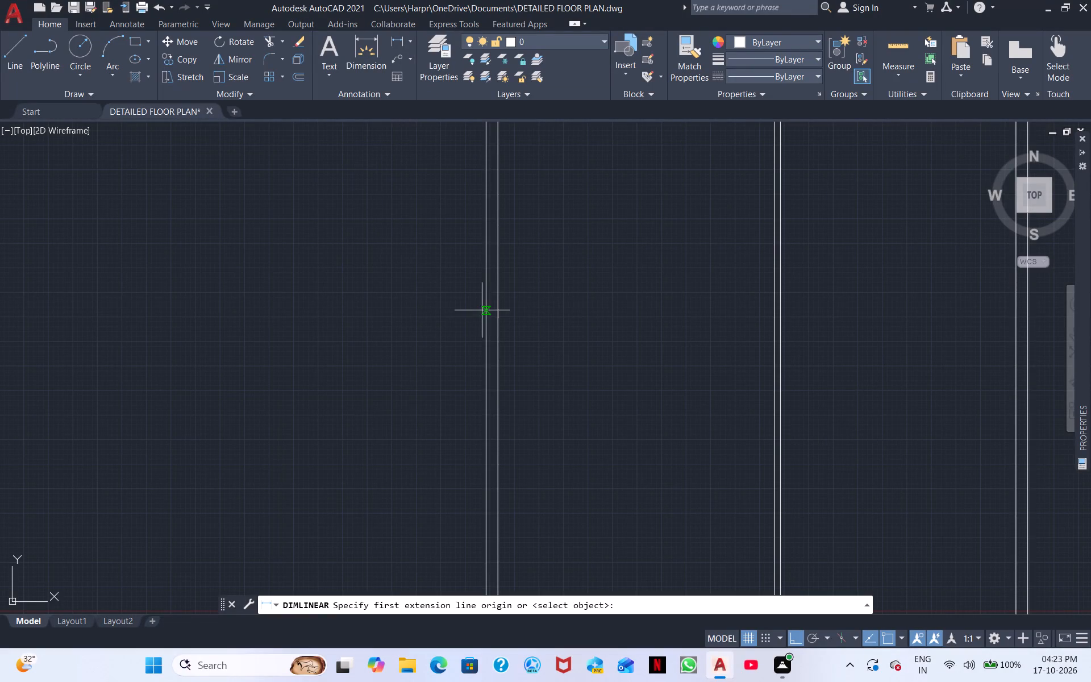
pyautogui.click(486, 318)
pyautogui.moveTo(818, 311); pyautogui.dragTo(753, 338, button='middle')
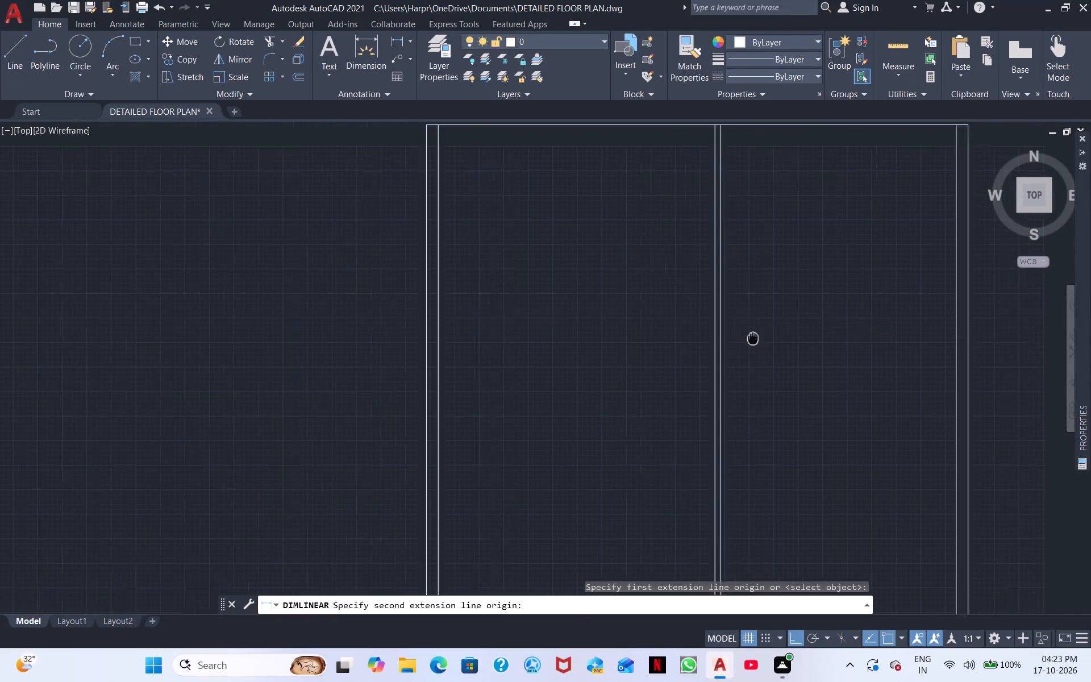
pyautogui.moveTo(753, 338); pyautogui.dragTo(411, 355, button='middle')
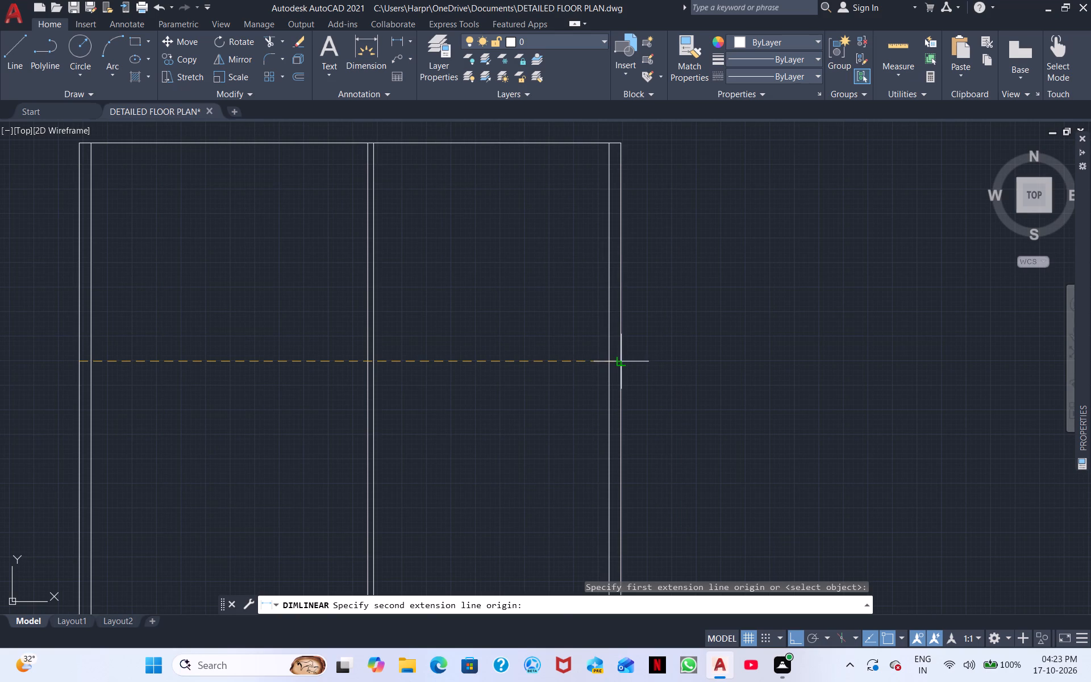
pyautogui.click(622, 360)
pyautogui.rightClick(492, 349)
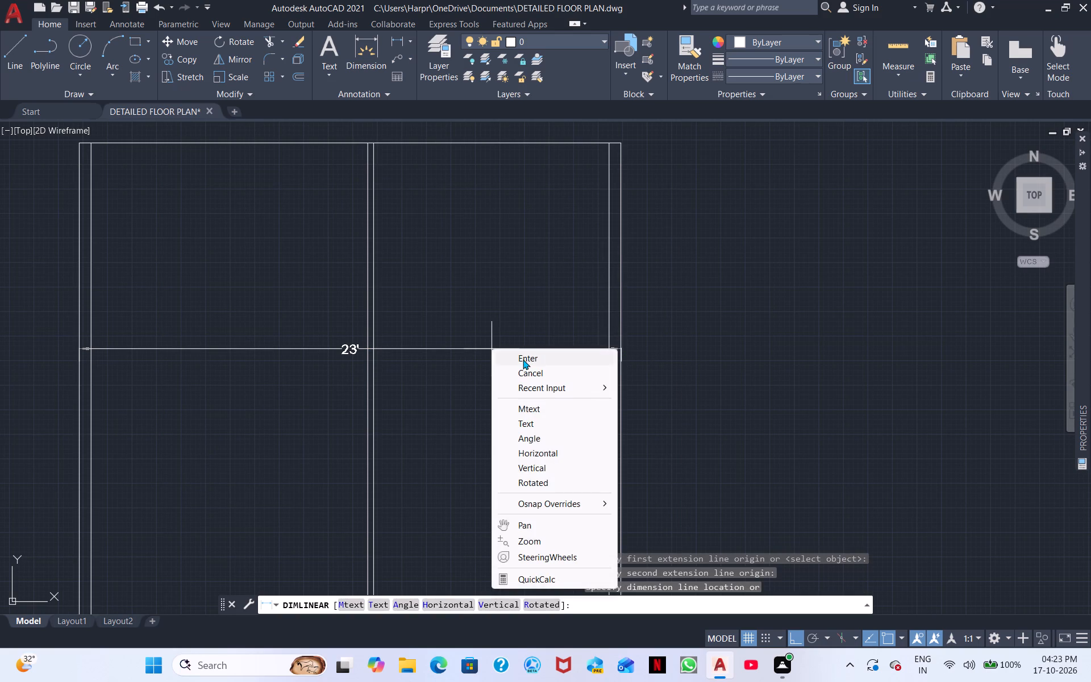
pyautogui.click(523, 359)
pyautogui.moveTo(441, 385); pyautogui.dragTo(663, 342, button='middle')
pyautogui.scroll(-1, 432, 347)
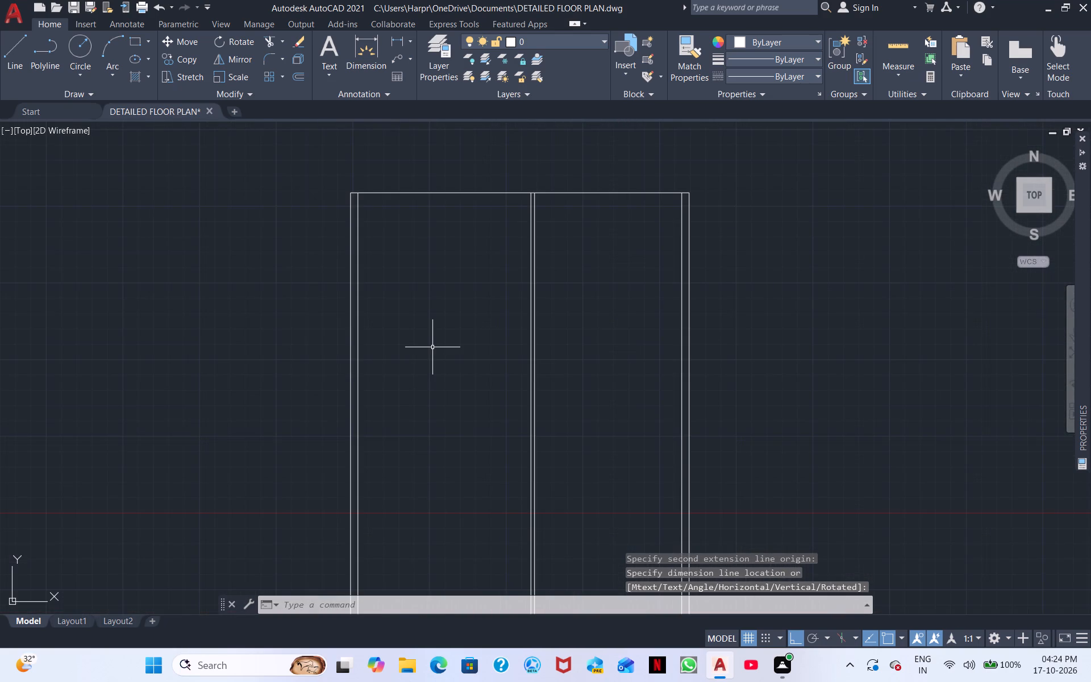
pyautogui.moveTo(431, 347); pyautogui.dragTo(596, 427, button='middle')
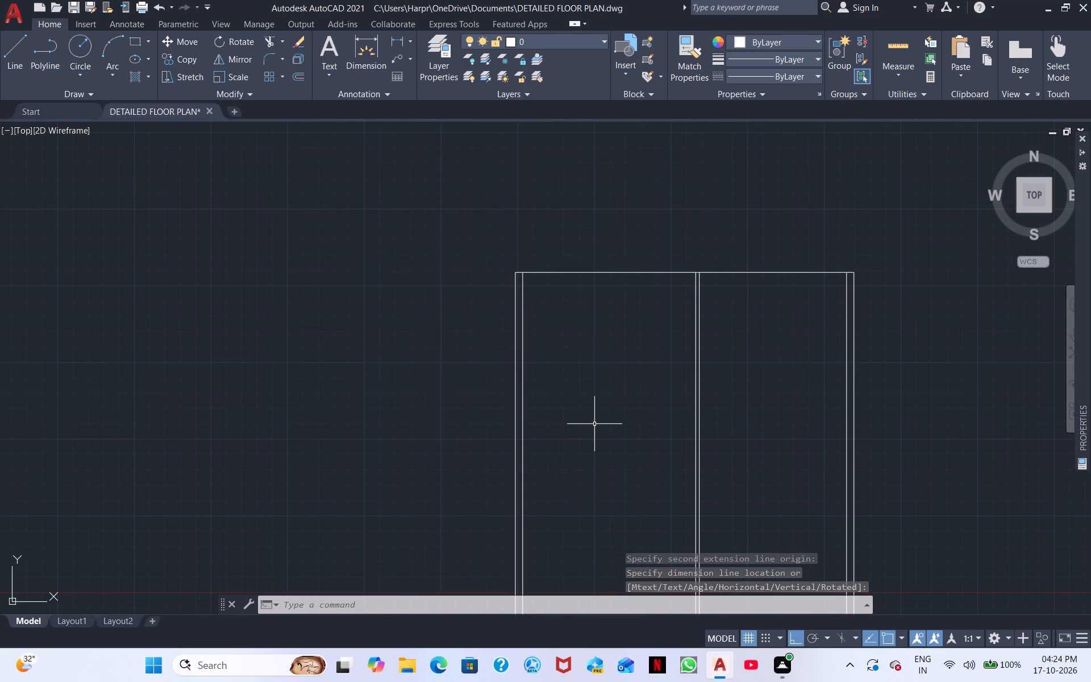
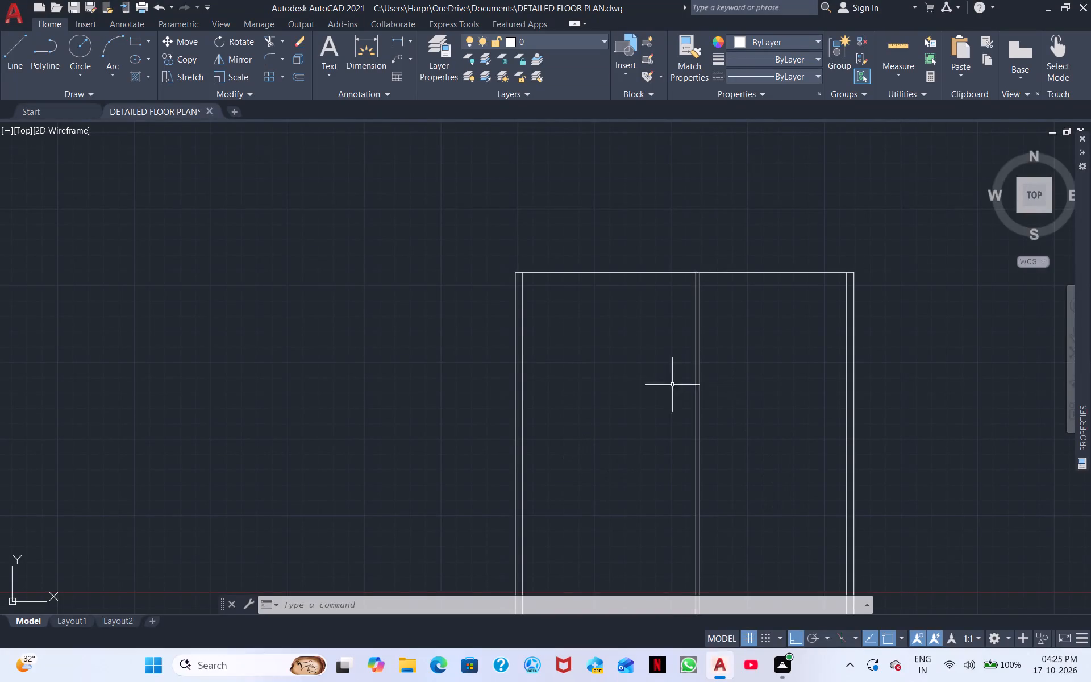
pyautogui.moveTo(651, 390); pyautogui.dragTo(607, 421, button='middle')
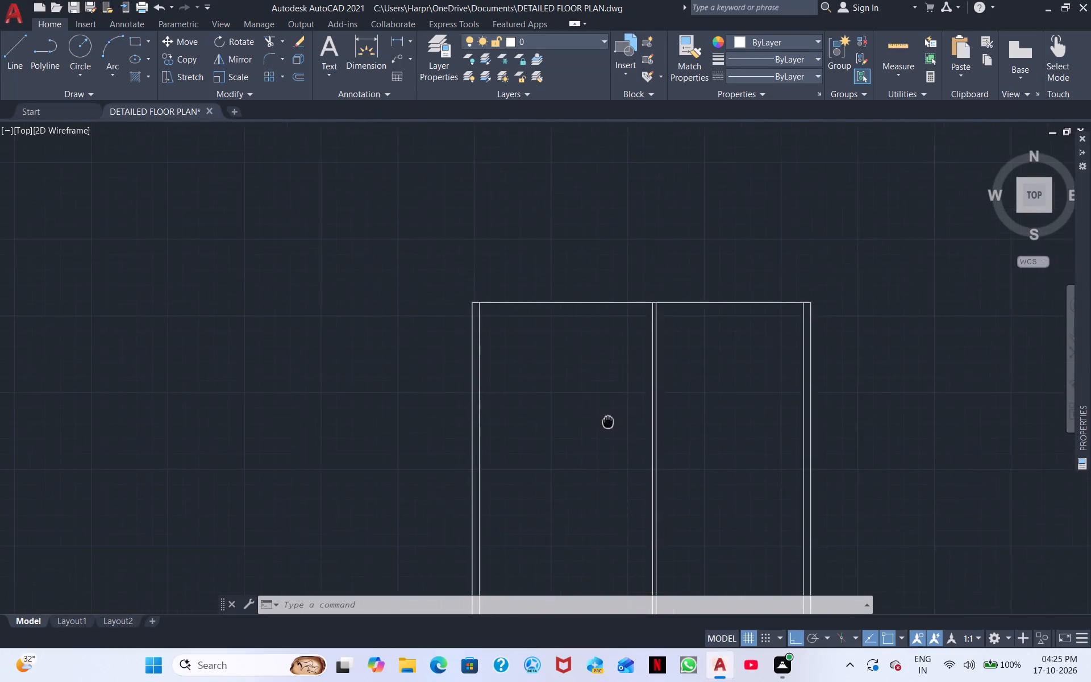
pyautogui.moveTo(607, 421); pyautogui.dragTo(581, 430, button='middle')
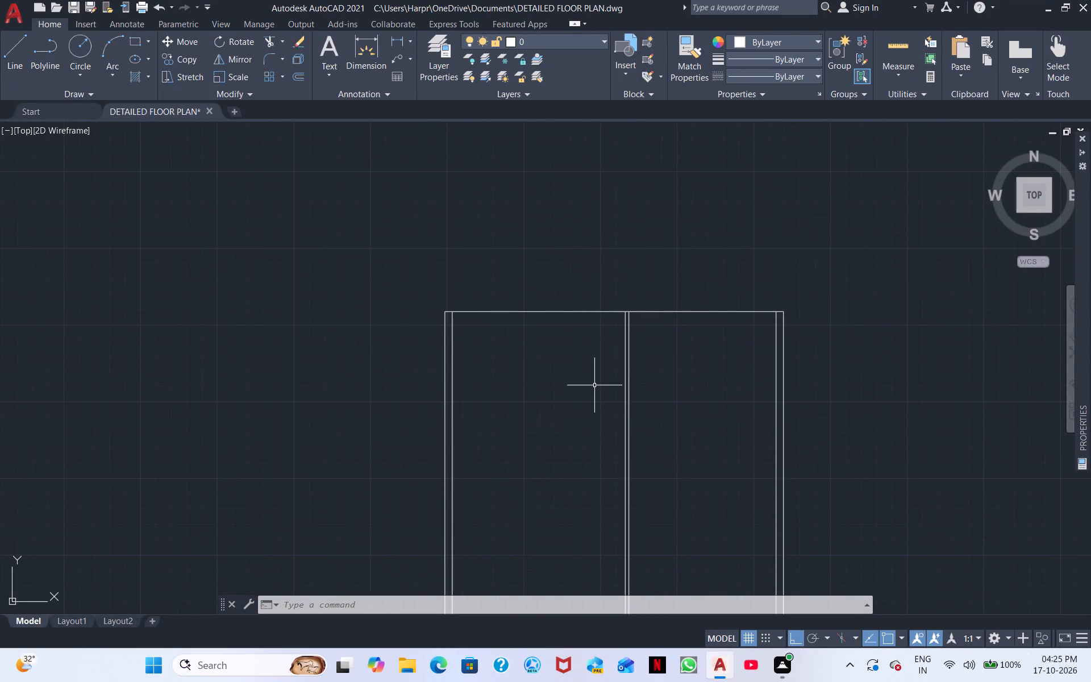
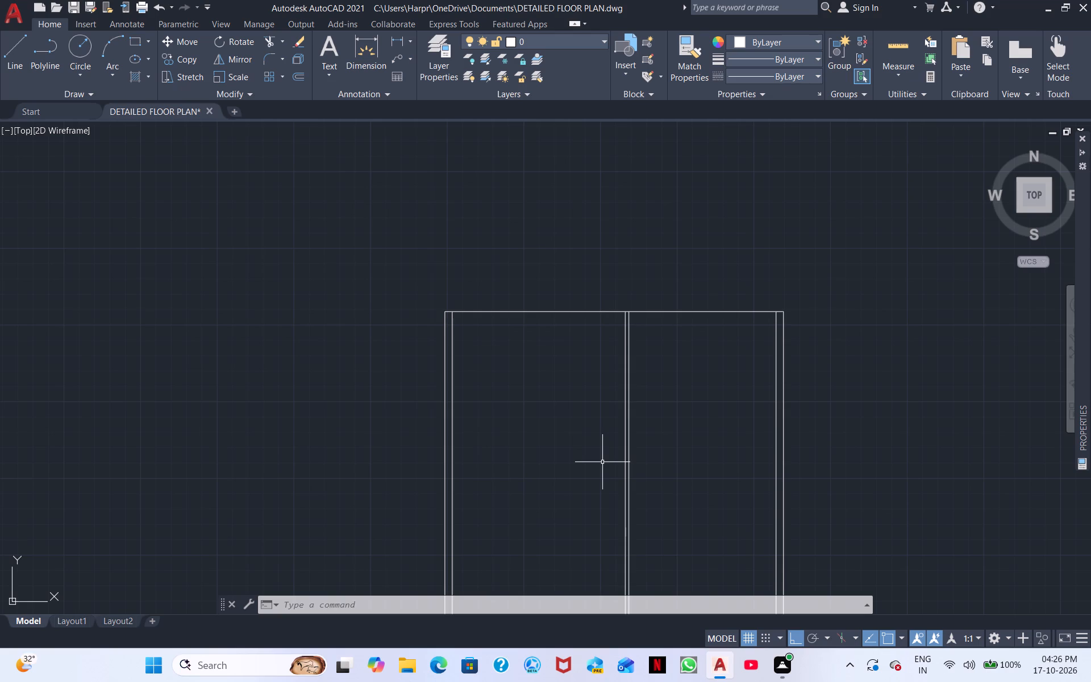
# Offset the plan's top outer wall line 6" inward to give the top wall its thickness.
pyautogui.hscroll(-1, 602, 462)
pyautogui.write('O')
pyautogui.press('space')
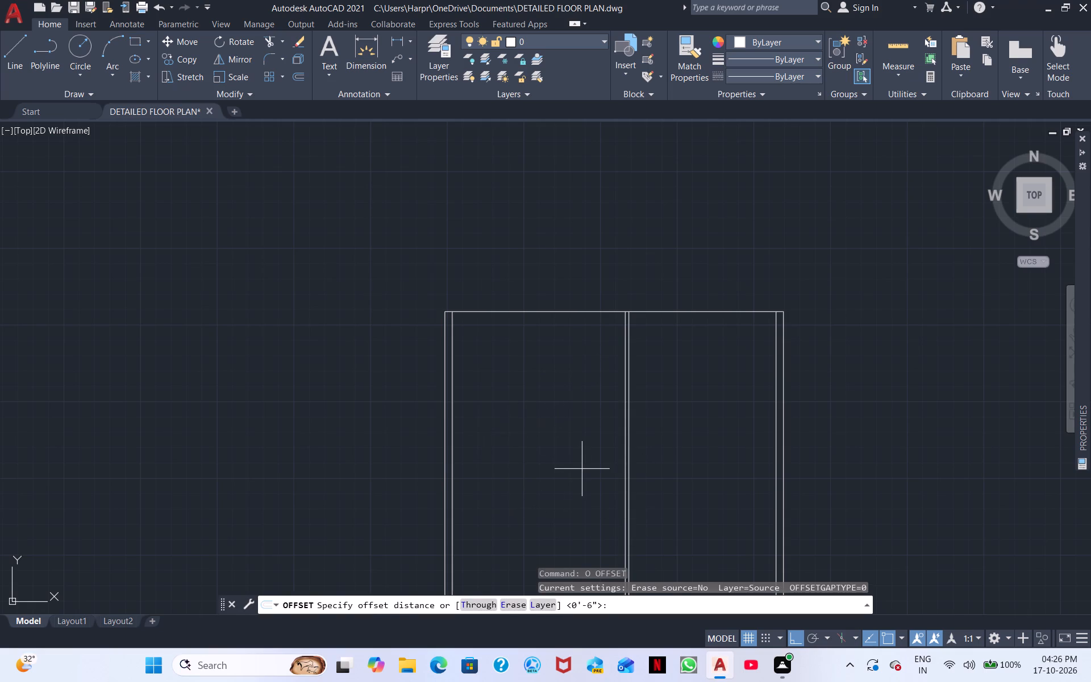
pyautogui.press('space')
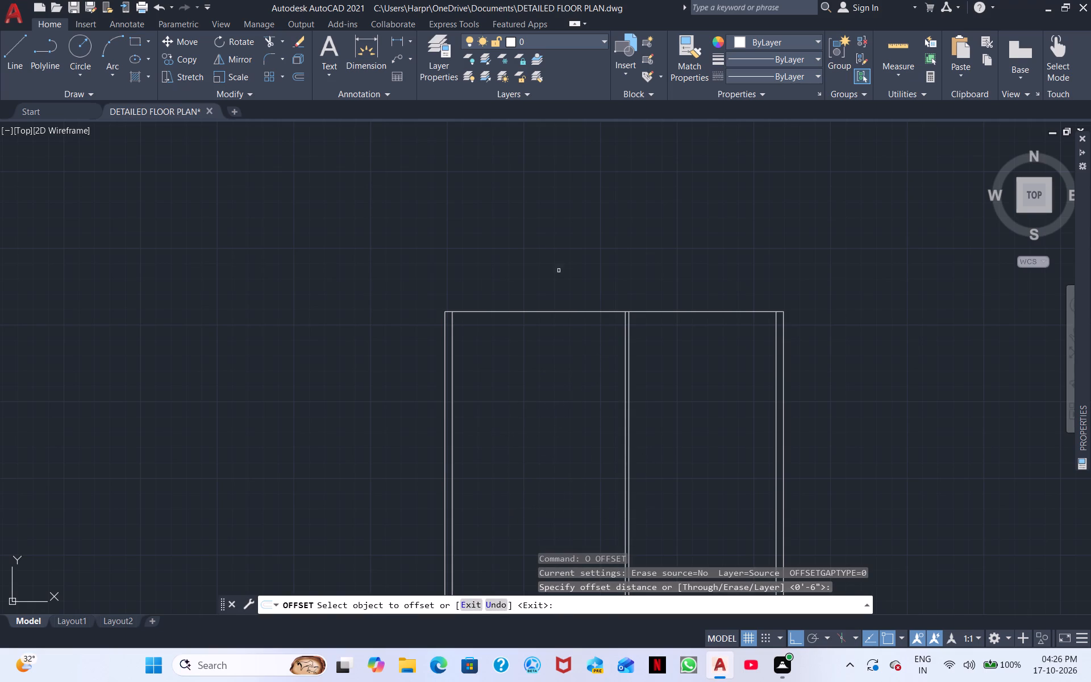
pyautogui.click(561, 311)
pyautogui.click(556, 333)
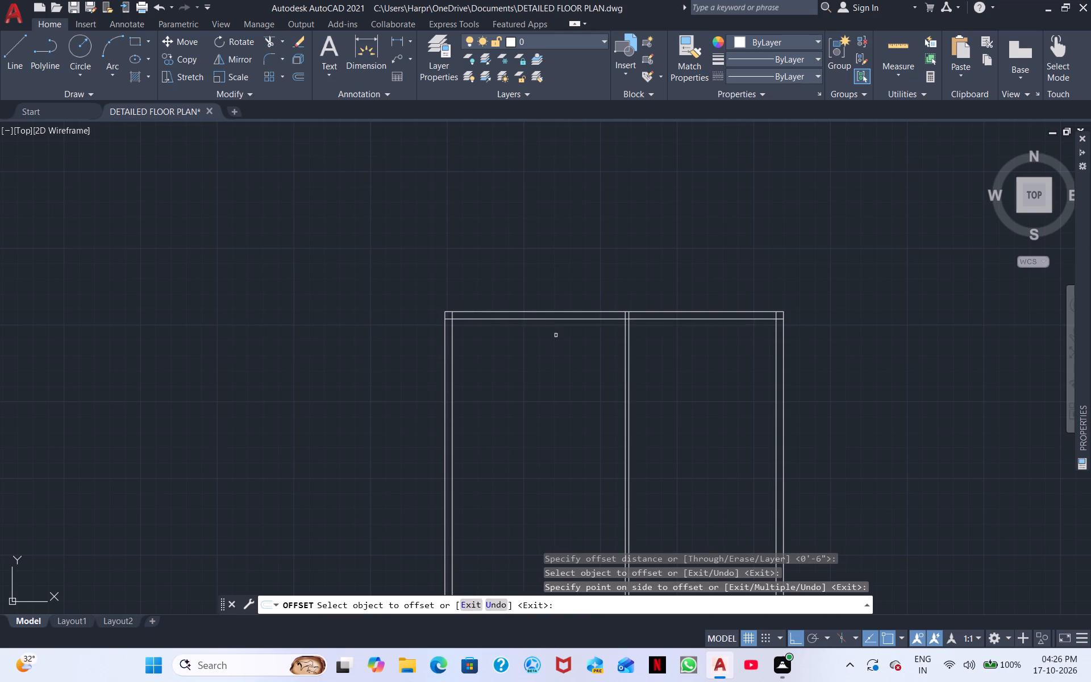
pyautogui.moveTo(581, 397); pyautogui.dragTo(519, 346, button='middle')
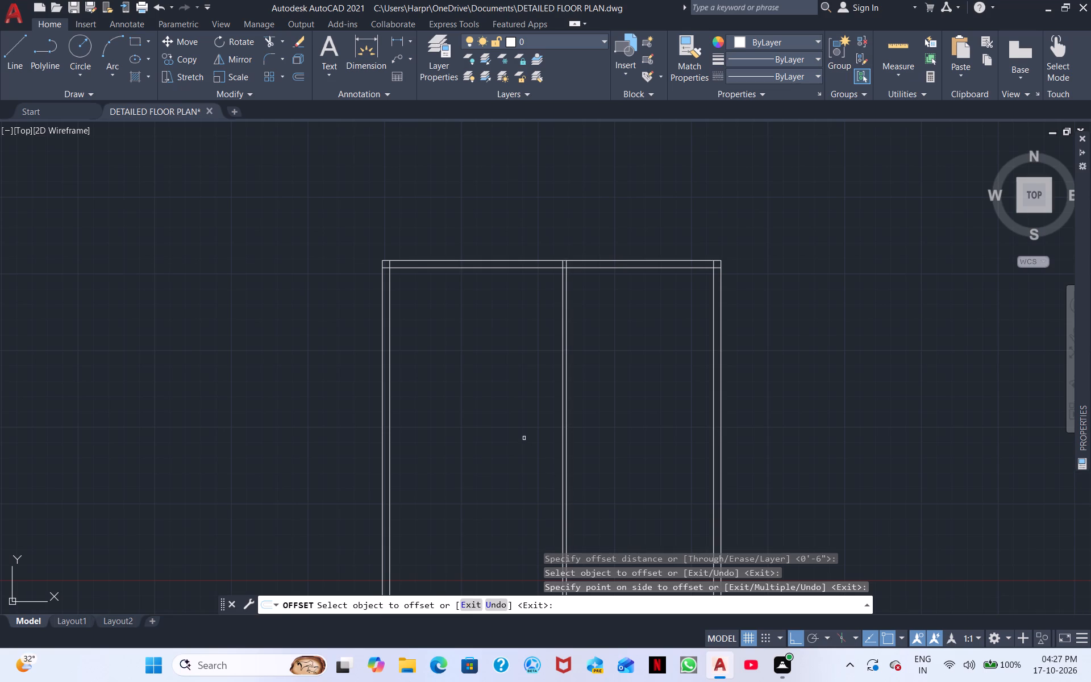
pyautogui.press('space')
# Offset the inner line of the top wall 10'6" downward to start the first horizontal partition.
pyautogui.press('space')
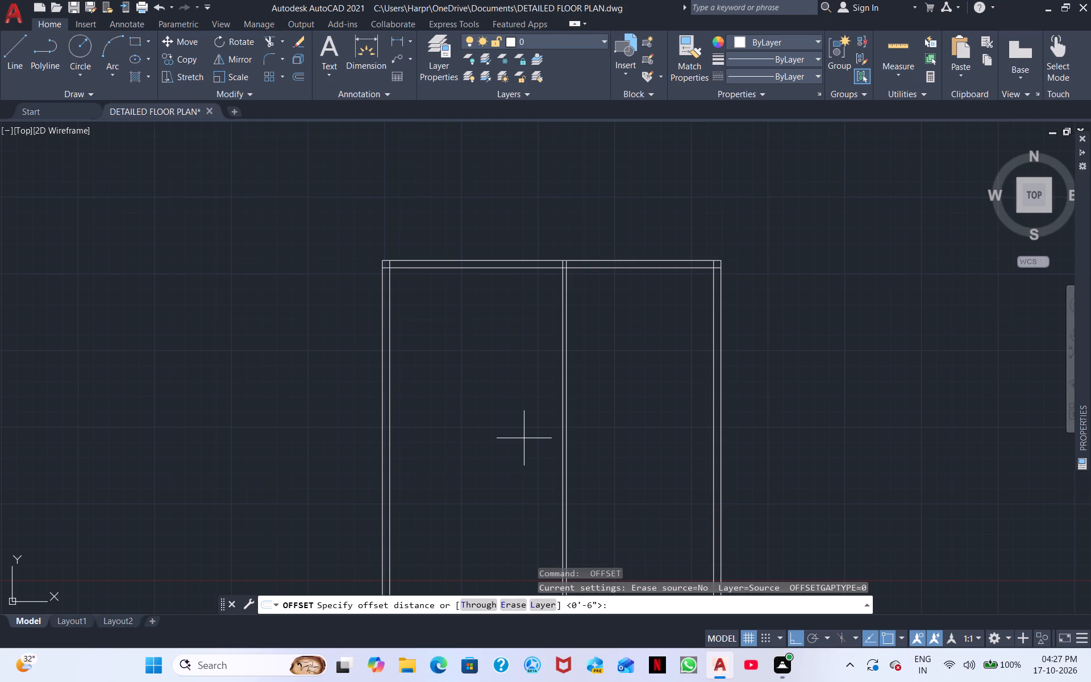
pyautogui.write('10\'6"')
pyautogui.press('space')
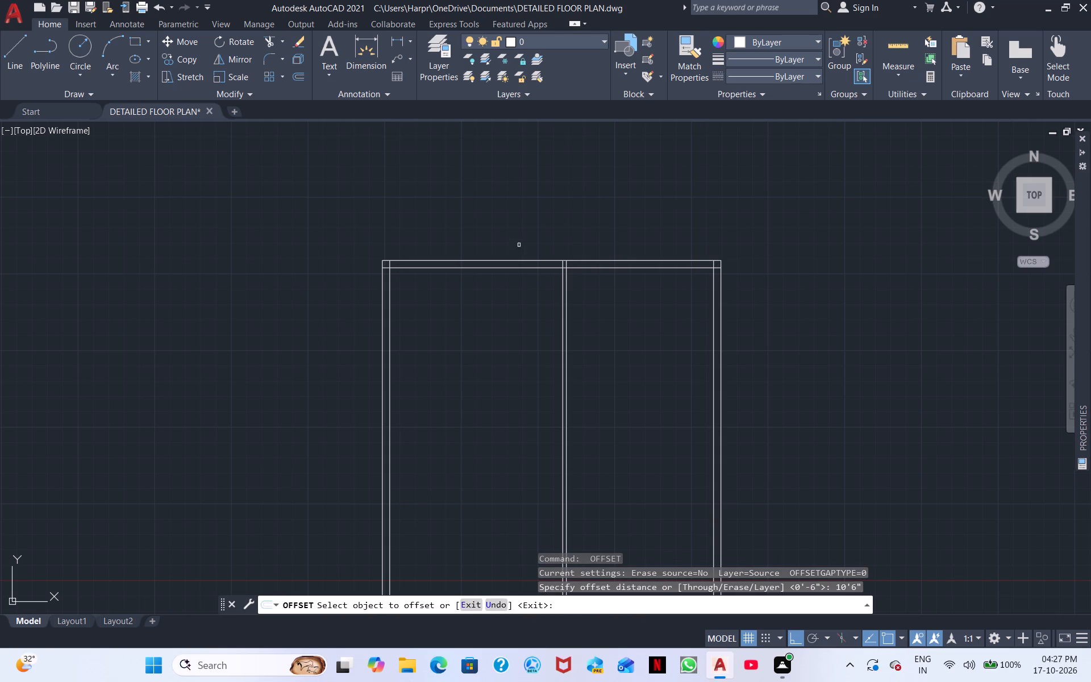
pyautogui.moveTo(504, 269); pyautogui.dragTo(499, 287)
pyautogui.click(478, 321)
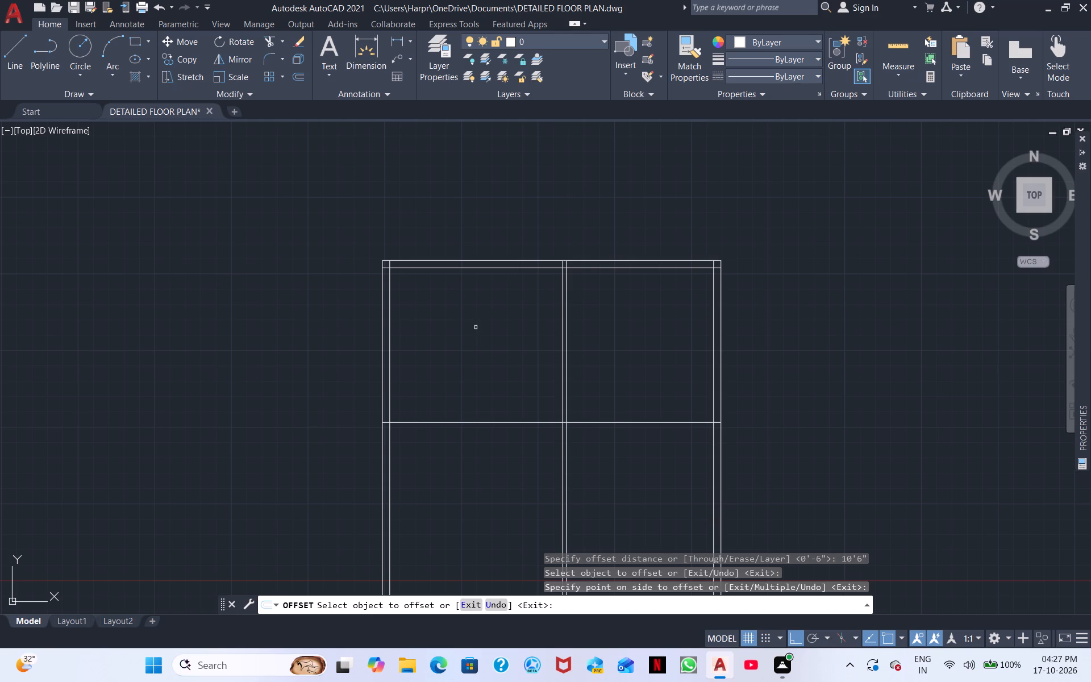
pyautogui.press('space')
# Offset the first horizontal partition line 3" downward to form the partition's thickness.
pyautogui.press('space')
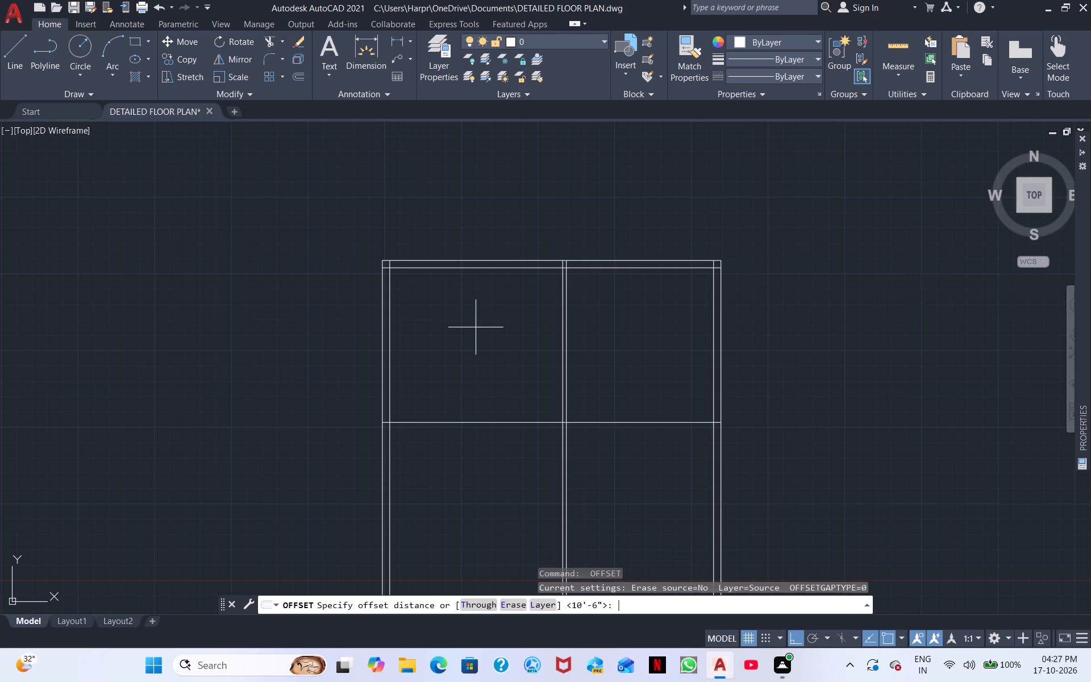
pyautogui.write('3"')
pyautogui.press('space')
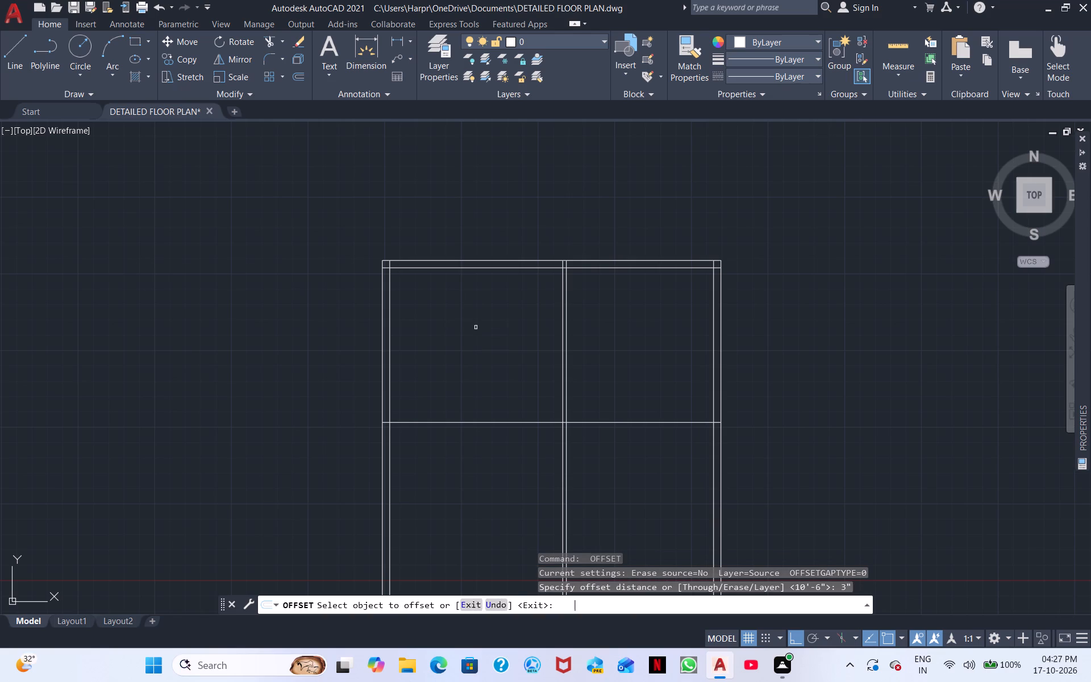
pyautogui.click(491, 421)
pyautogui.click(486, 436)
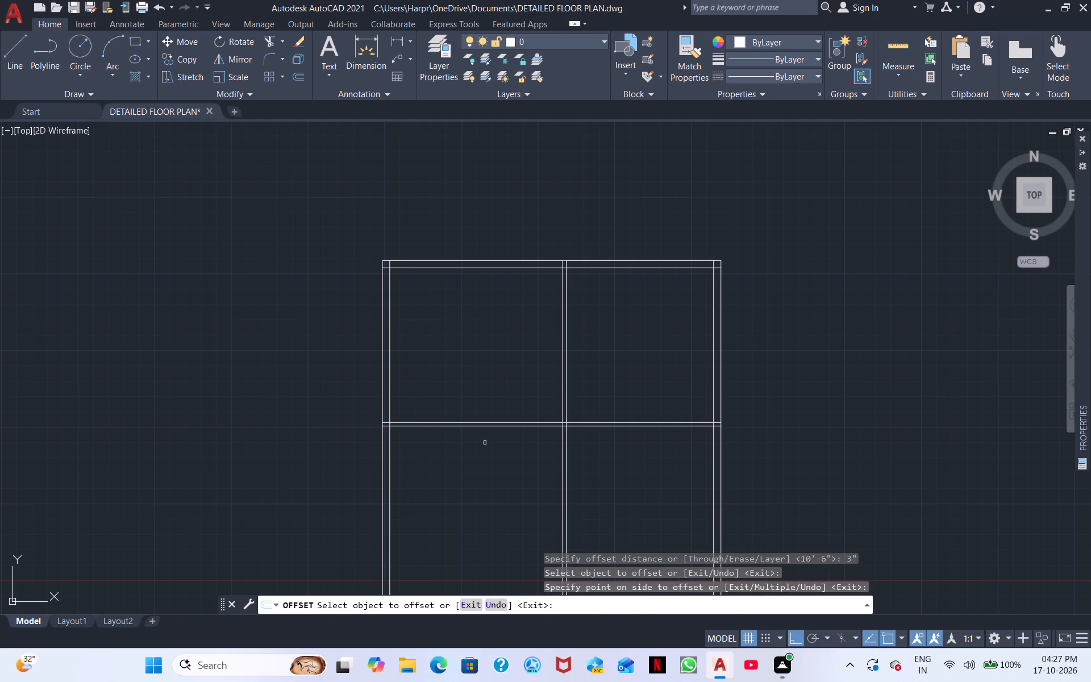
pyautogui.moveTo(456, 496); pyautogui.dragTo(449, 426, button='middle')
pyautogui.scroll(2, 448, 427)
pyautogui.moveTo(449, 438); pyautogui.dragTo(507, 475, button='middle')
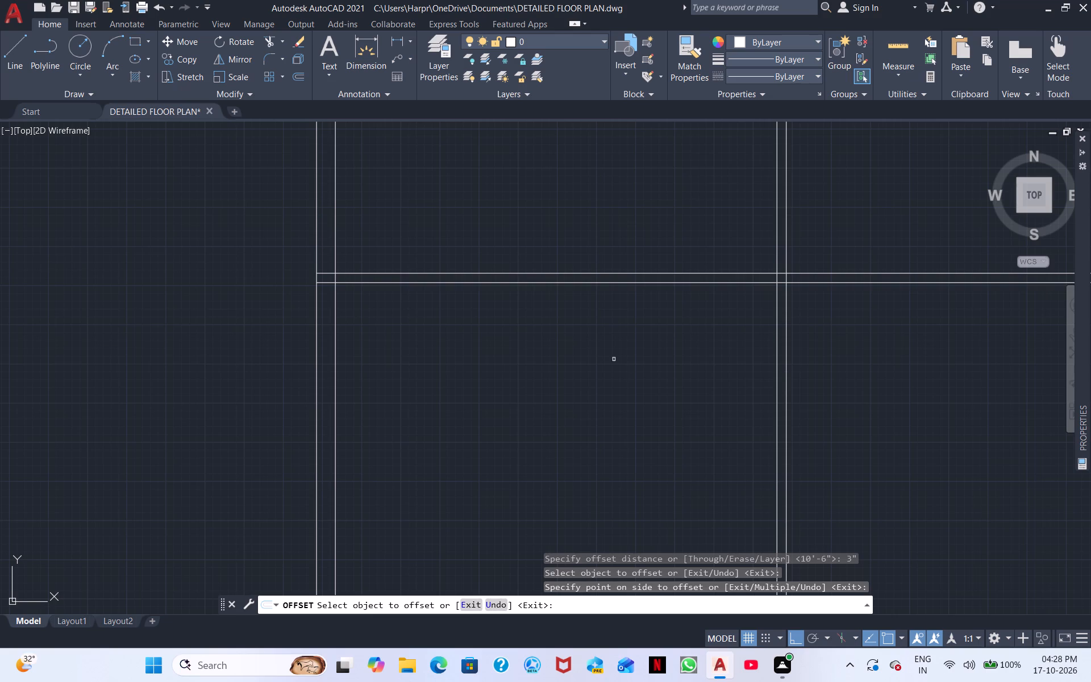
pyautogui.press('space')
# Offset the lower line of the first horizontal partition 10' downward to start a second partition.
pyautogui.press('space')
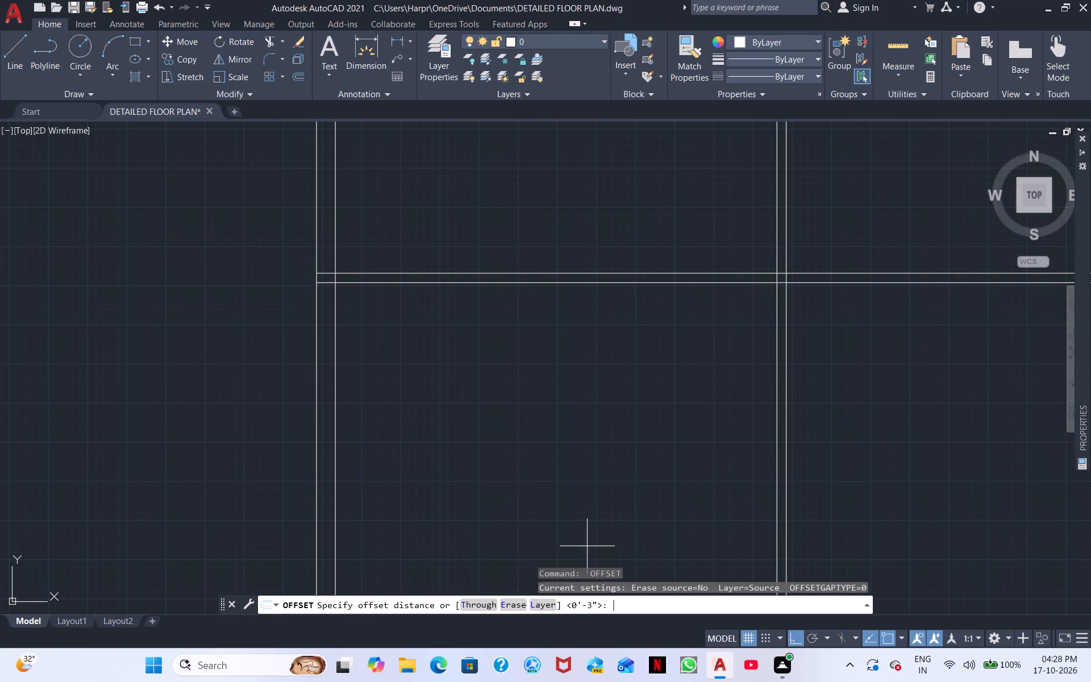
pyautogui.write('10')
pyautogui.write("'")
pyautogui.press('space')
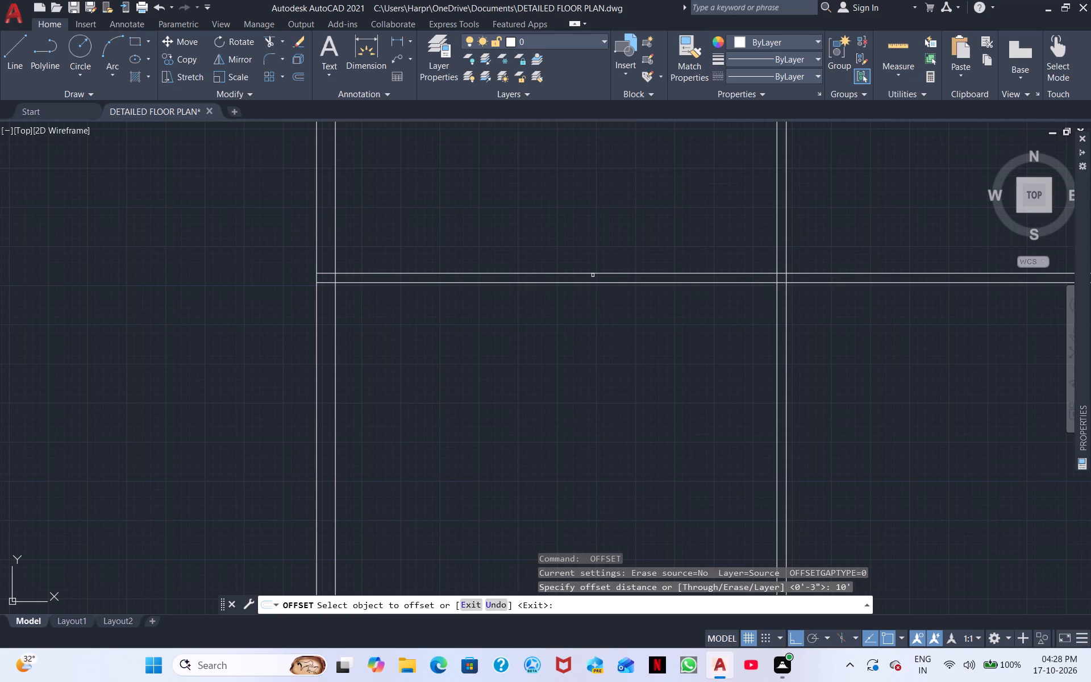
pyautogui.click(580, 284)
pyautogui.click(592, 335)
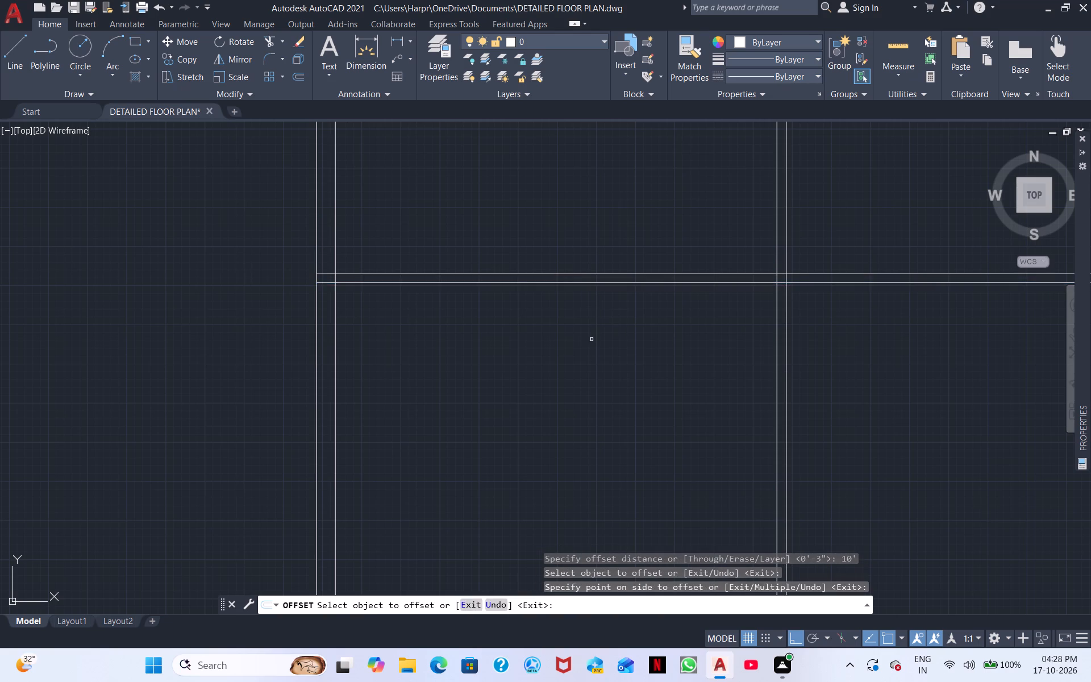
pyautogui.scroll(-1, 582, 355)
pyautogui.moveTo(578, 363); pyautogui.dragTo(575, 237, button='middle')
pyautogui.moveTo(627, 352); pyautogui.dragTo(596, 219, button='middle')
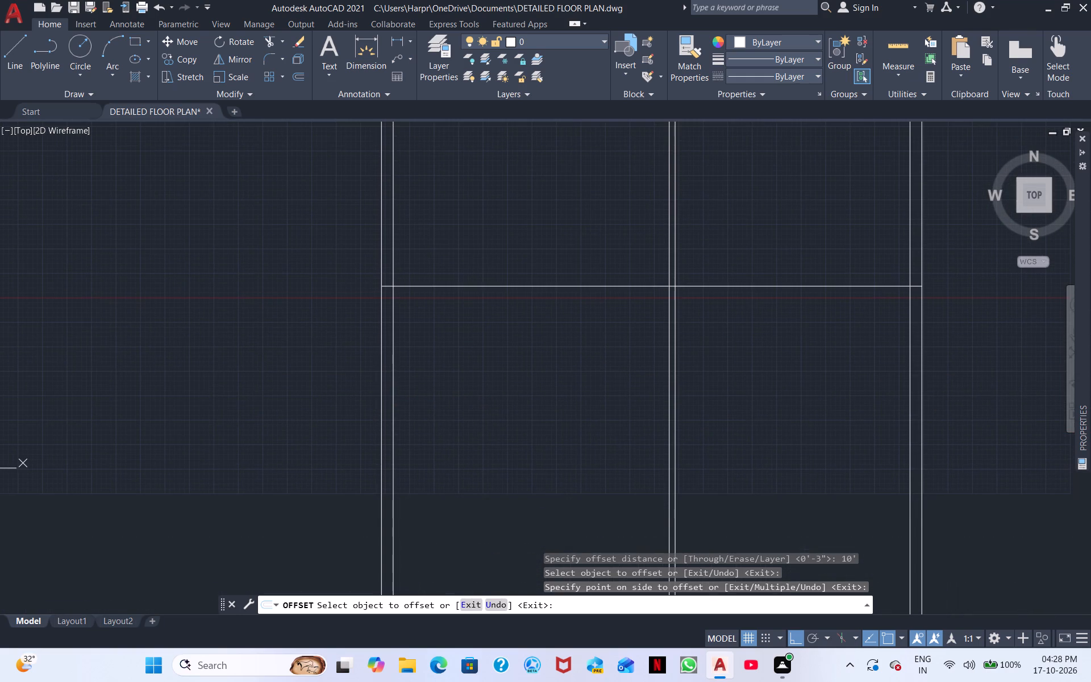
pyautogui.press('space')
# Offset the second horizontal partition line 3" downward to form the partition's thickness.
pyautogui.press('space')
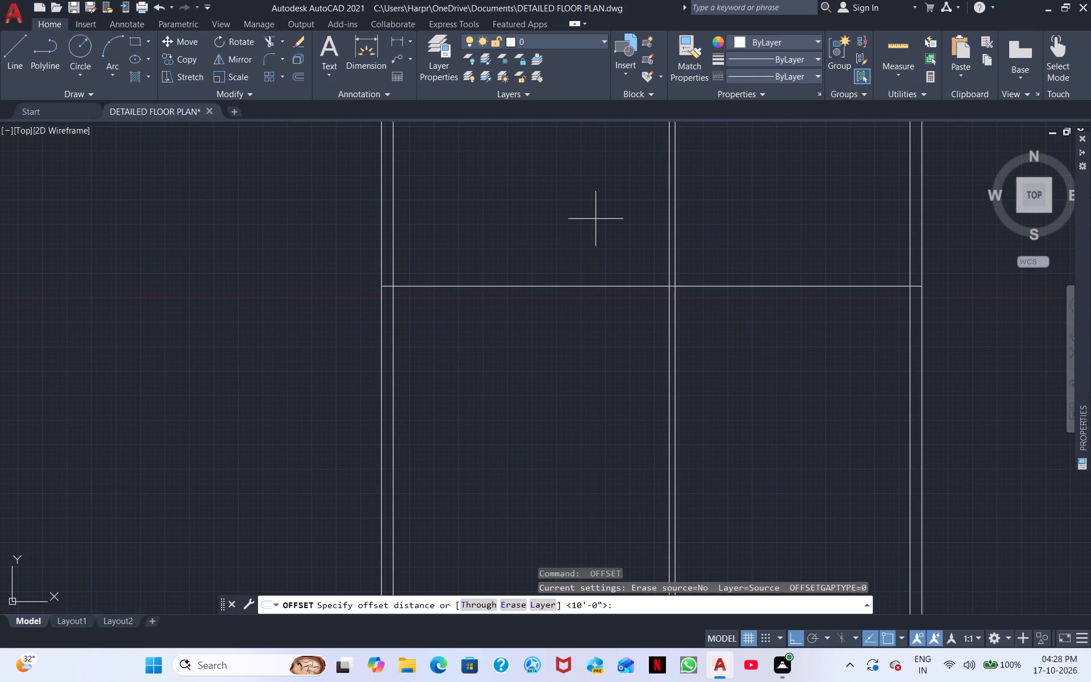
pyautogui.write('3"')
pyautogui.press('Return')
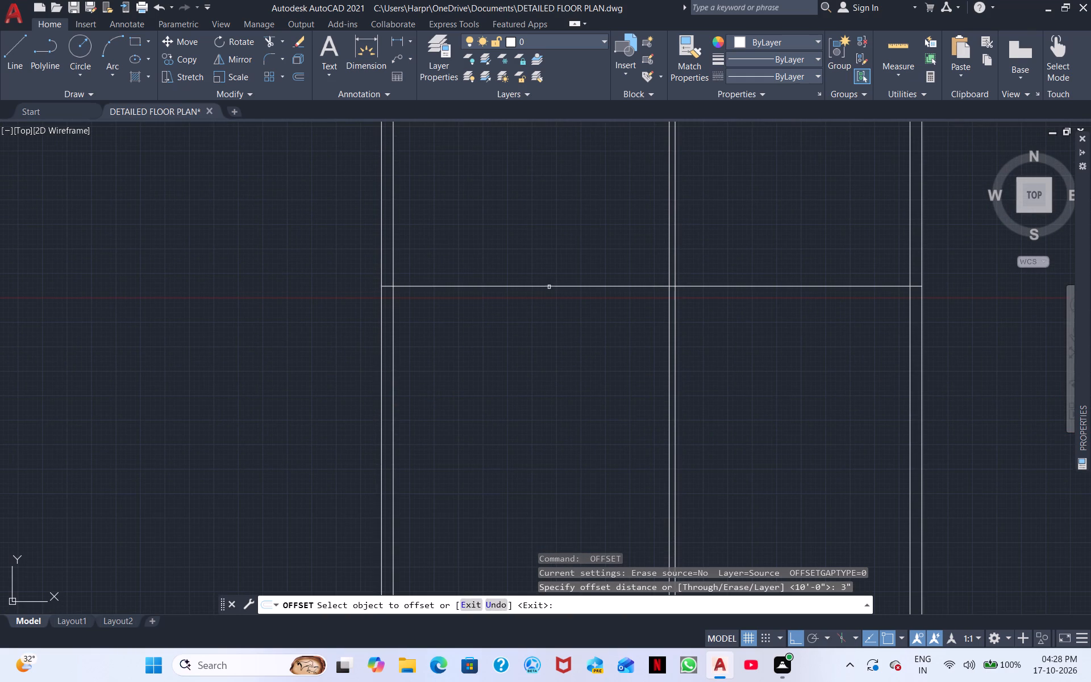
pyautogui.moveTo(548, 285); pyautogui.dragTo(544, 297)
pyautogui.click(551, 321)
pyautogui.moveTo(573, 378); pyautogui.dragTo(542, 236, button='middle')
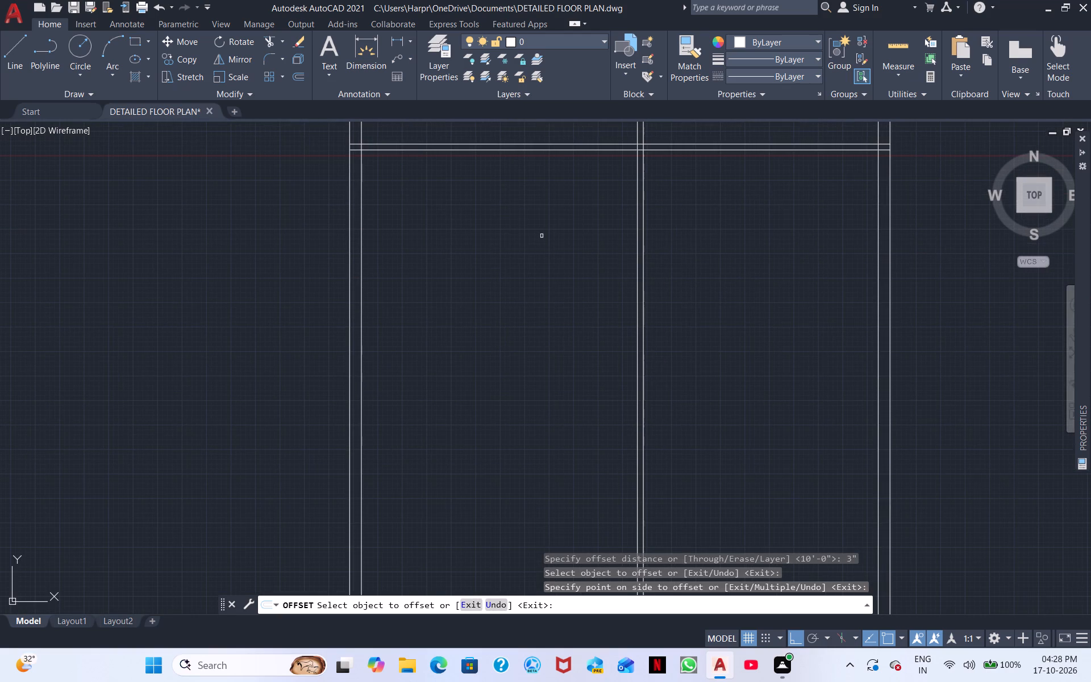
pyautogui.press('space')
# Offset the lower line of the second horizontal partition 6'6" downward to start a third partition.
pyautogui.press('space')
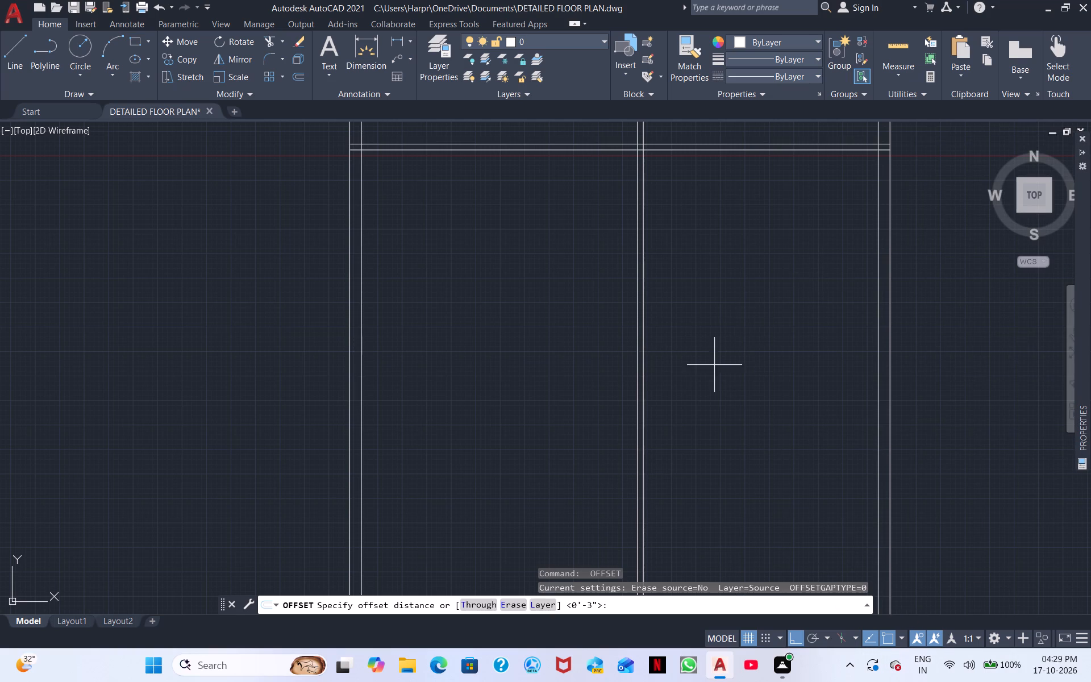
pyautogui.moveTo(735, 348); pyautogui.dragTo(725, 559, button='middle')
pyautogui.moveTo(755, 463); pyautogui.dragTo(782, 565, button='middle')
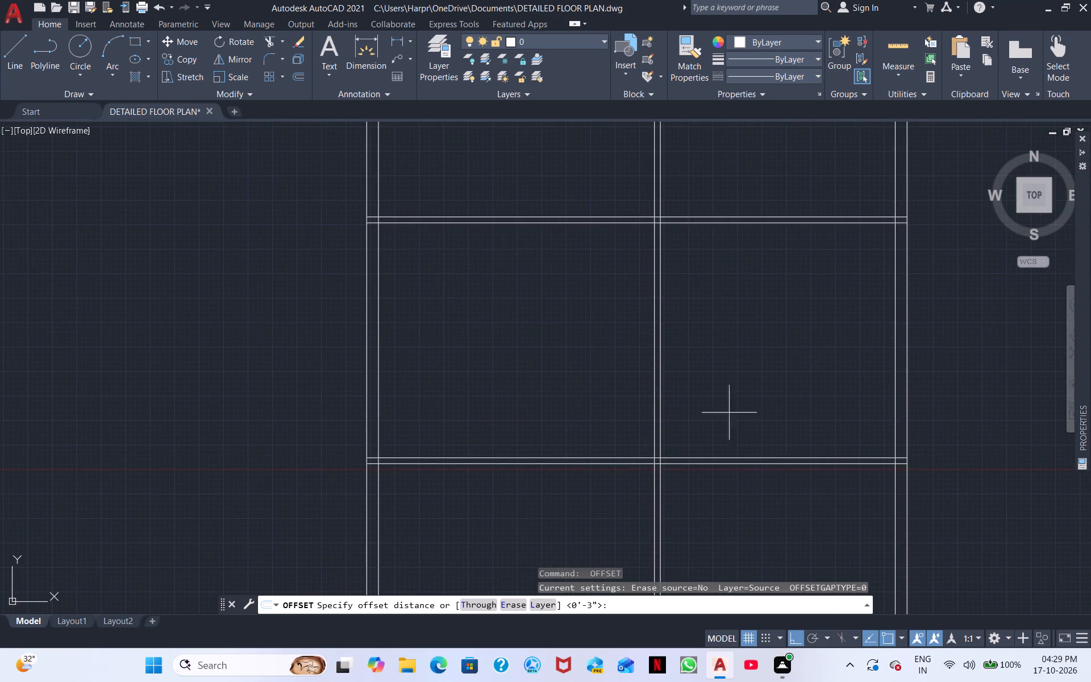
pyautogui.moveTo(721, 450); pyautogui.dragTo(728, 525, button='middle')
pyautogui.moveTo(729, 492); pyautogui.dragTo(717, 579, button='middle')
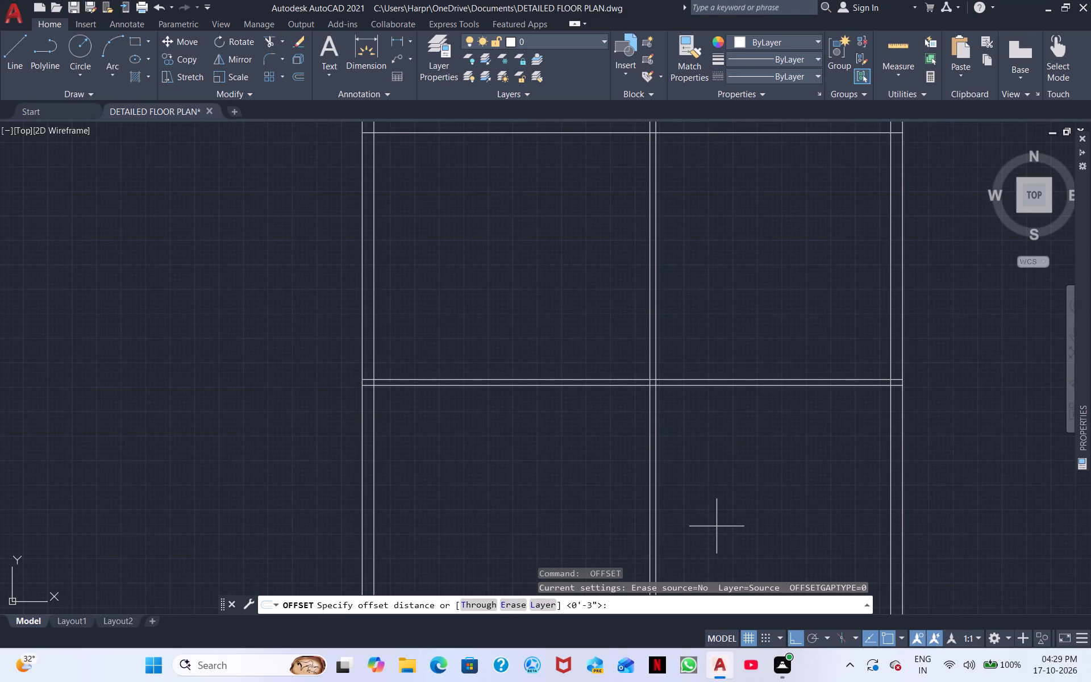
pyautogui.scroll(1, 717, 526)
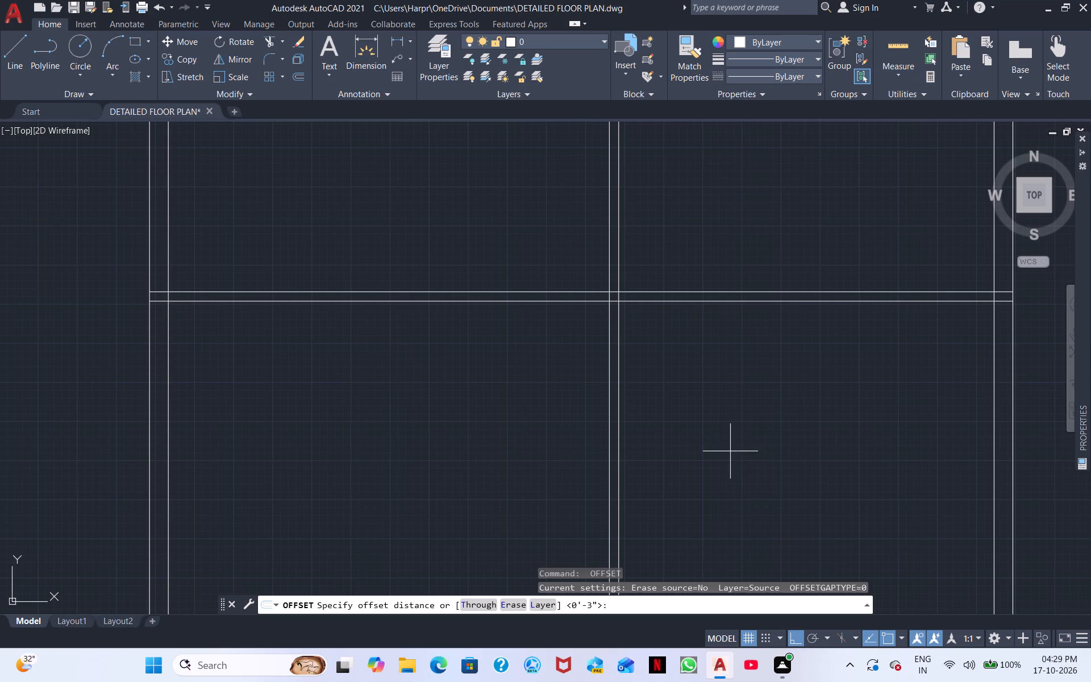
pyautogui.scroll(-1, 726, 418)
pyautogui.scroll(-1, 685, 463)
pyautogui.moveTo(684, 464); pyautogui.dragTo(687, 410, button='middle')
pyautogui.moveTo(699, 431); pyautogui.dragTo(695, 360, button='middle')
pyautogui.moveTo(722, 496); pyautogui.dragTo(710, 434, button='middle')
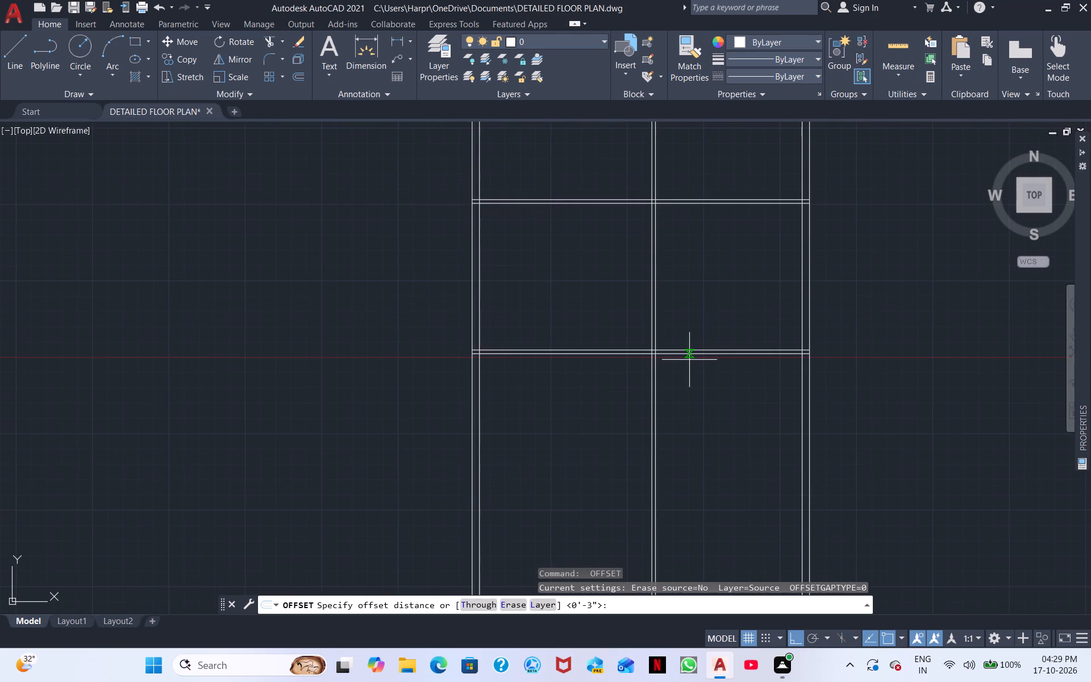
pyautogui.press('6')
pyautogui.press("'")
pyautogui.press('6')
pyautogui.write('"')
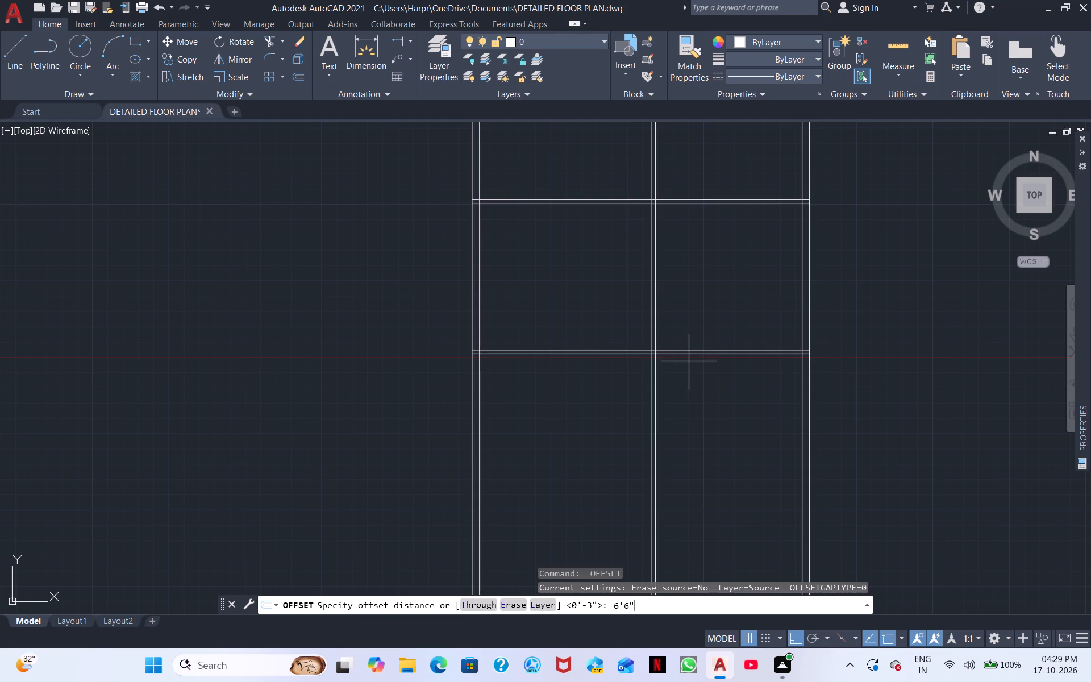
pyautogui.press('space')
pyautogui.scroll(1, 711, 363)
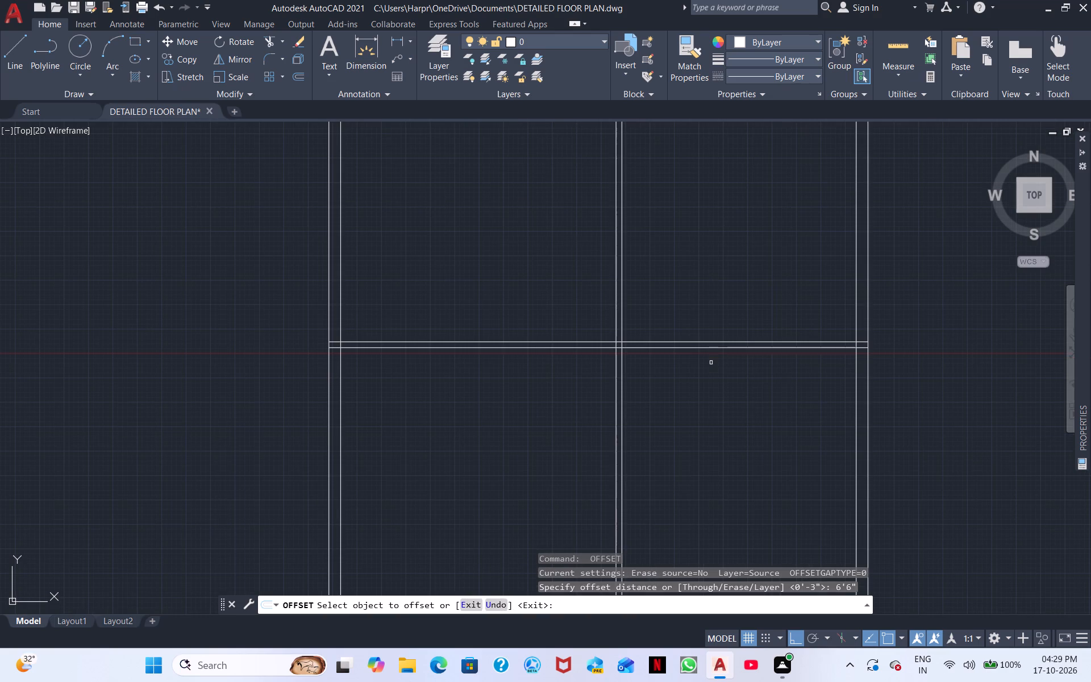
pyautogui.click(721, 347)
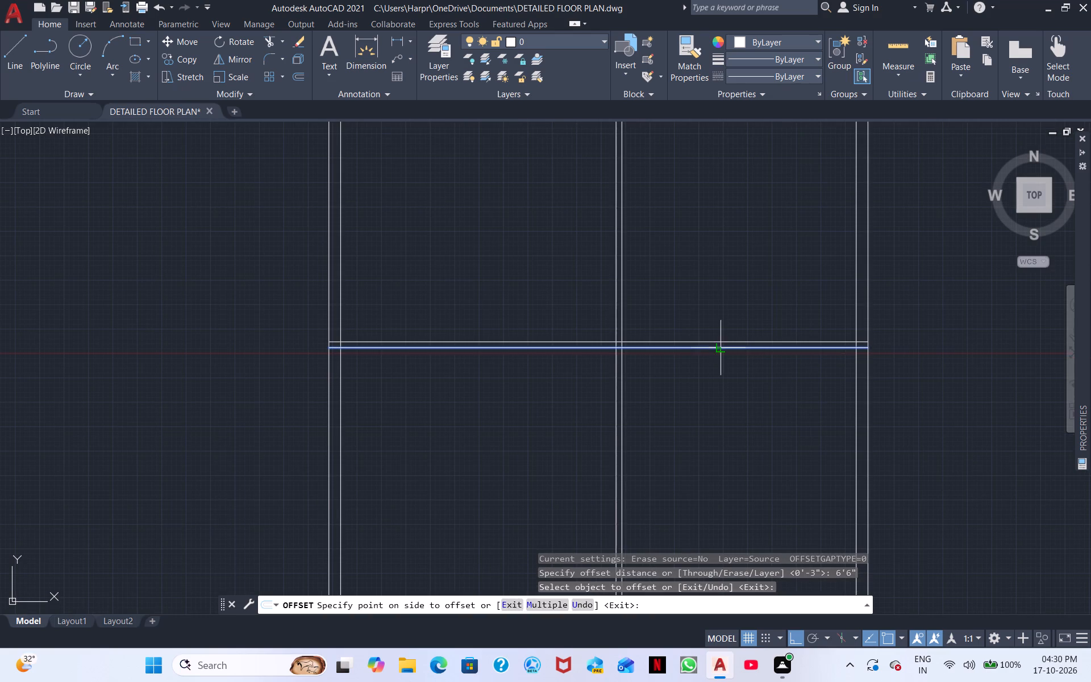
pyautogui.click(713, 376)
pyautogui.moveTo(711, 409); pyautogui.dragTo(705, 303, button='middle')
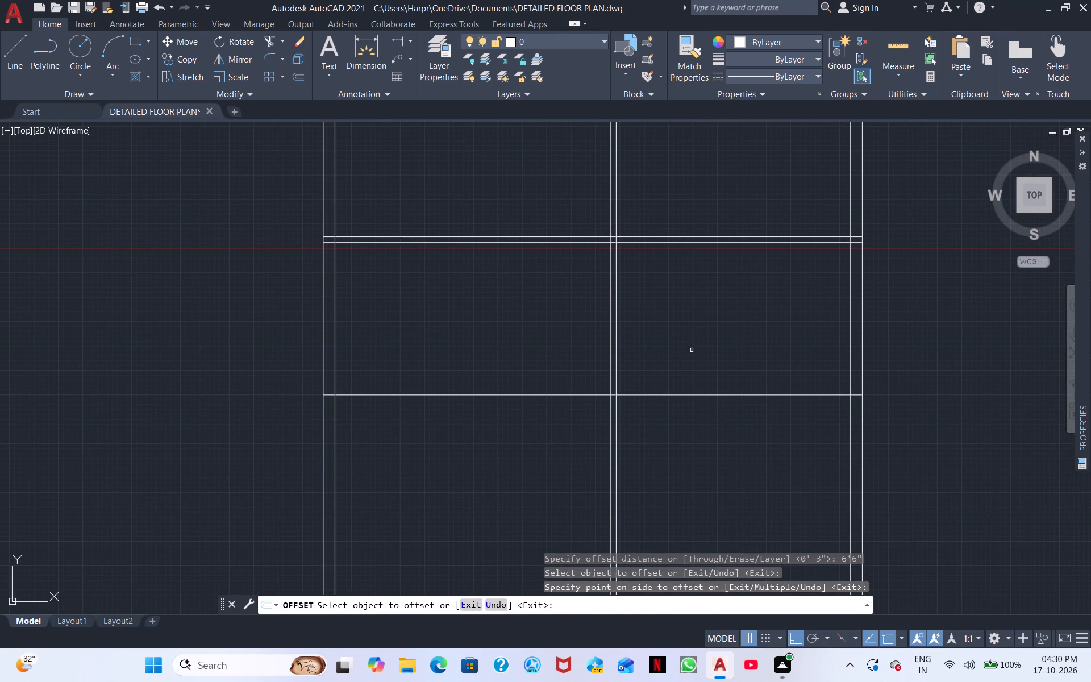
pyautogui.press('space')
# Offset the third horizontal partition line 3" downward to form the partition's thickness.
pyautogui.press('space')
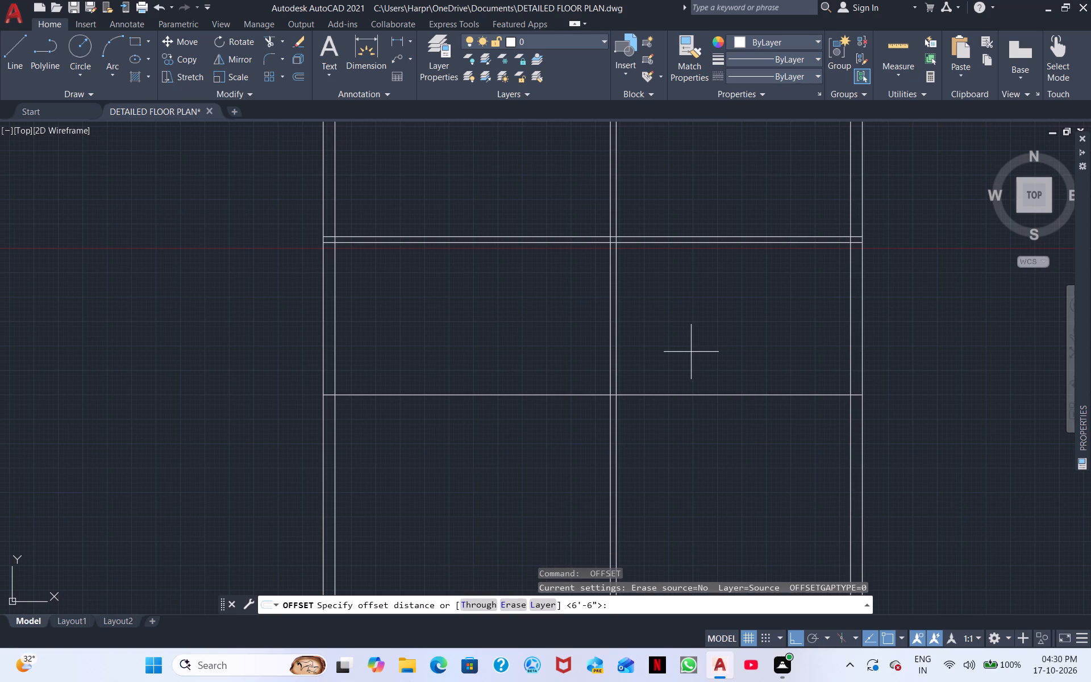
pyautogui.press('3')
pyautogui.hotkey('shift', '"')
pyautogui.press('space')
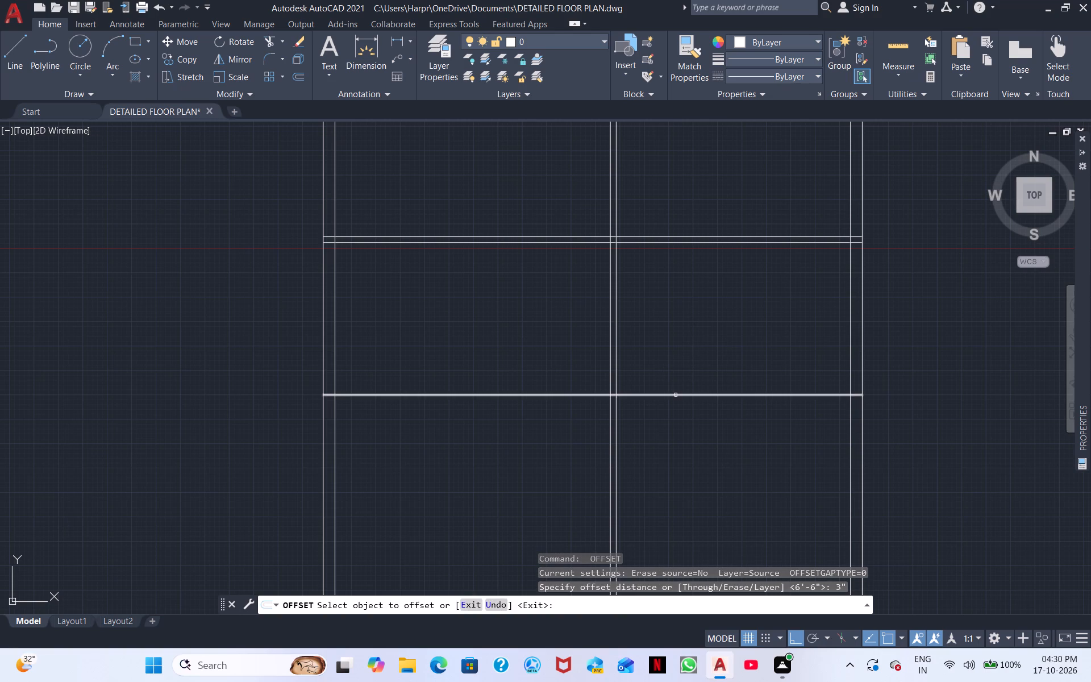
pyautogui.click(676, 396)
pyautogui.click(678, 404)
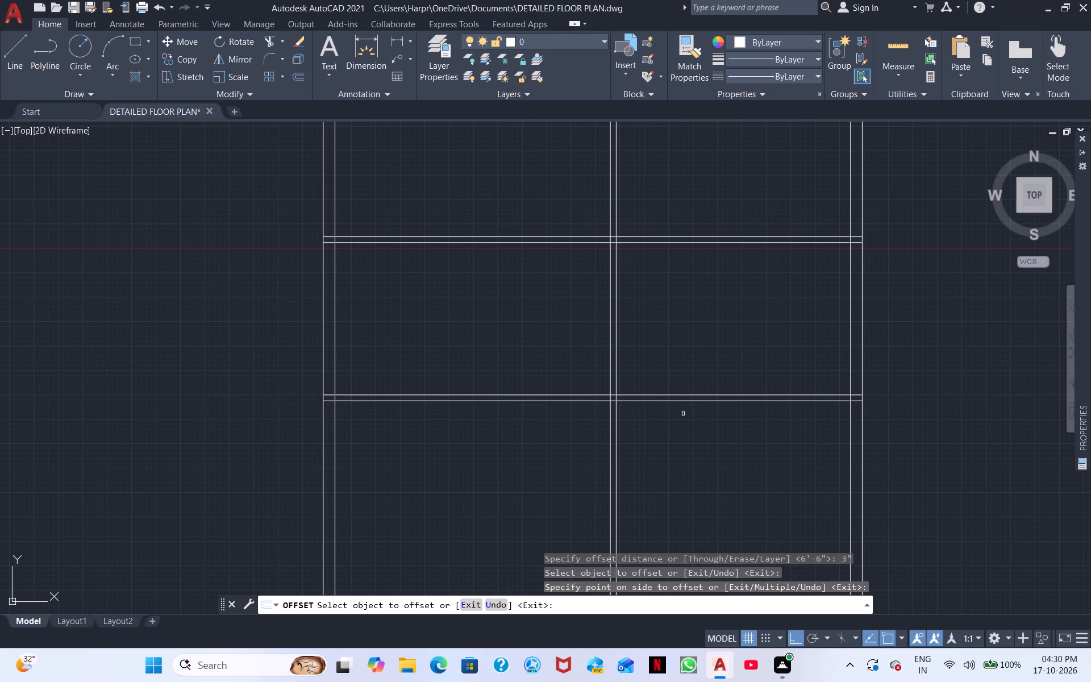
# Offset the lower line of the third horizontal partition 7' downward to start a fourth partition.
pyautogui.press('space')
pyautogui.press('space')
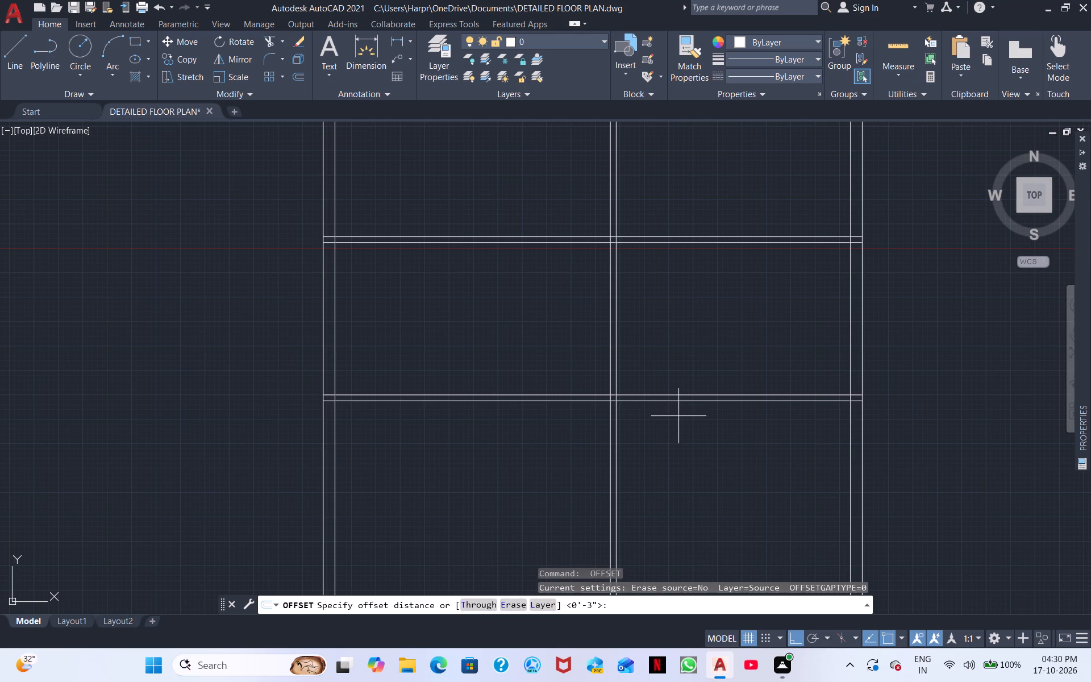
pyautogui.press('7')
pyautogui.press("'")
pyautogui.press('Return')
pyautogui.click(744, 399)
pyautogui.click(743, 429)
pyautogui.moveTo(758, 458); pyautogui.dragTo(768, 280, button='middle')
pyautogui.press('space')
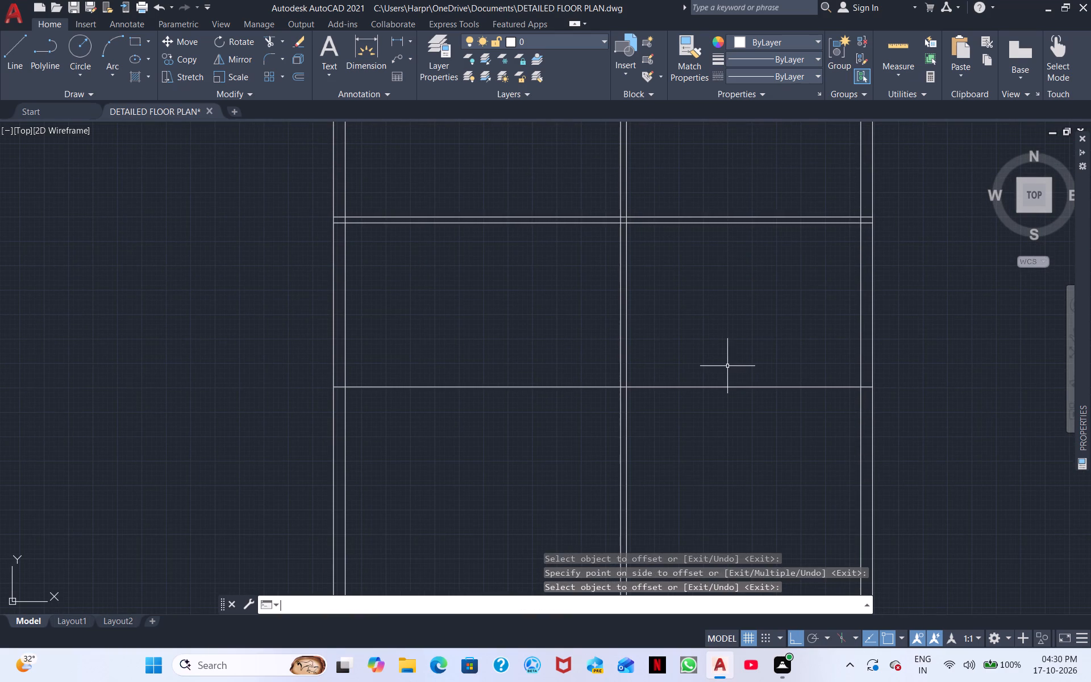
# Offset the fourth horizontal partition line 3" downward to form the partition's thickness.
pyautogui.press('space')
pyautogui.press('3')
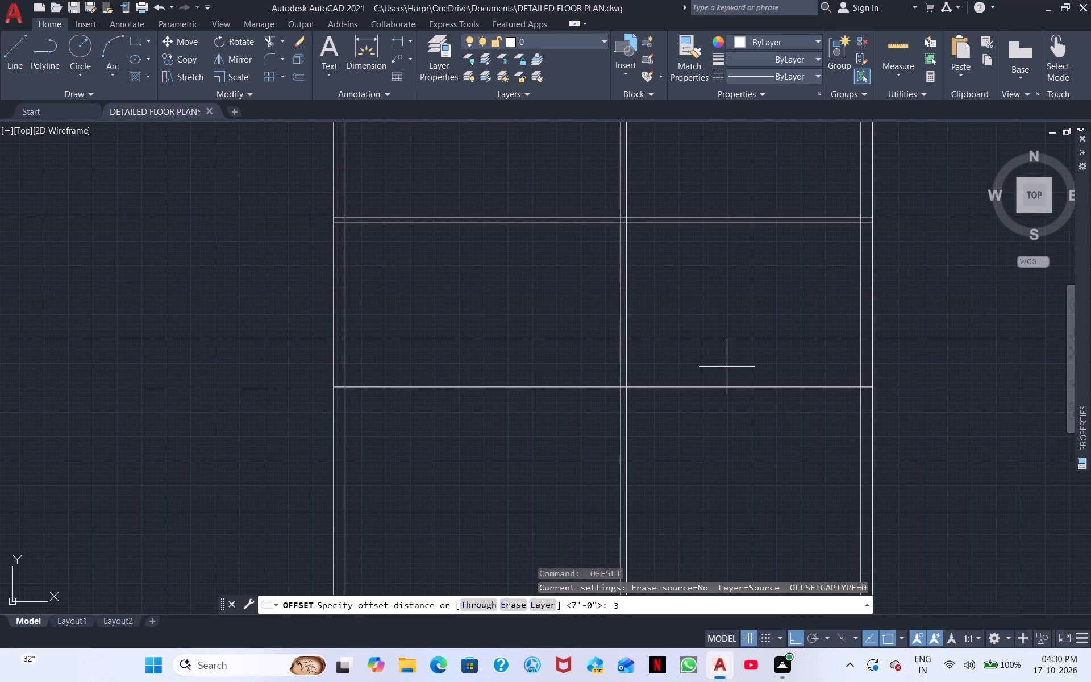
pyautogui.hotkey('shift', '"')
pyautogui.press('space')
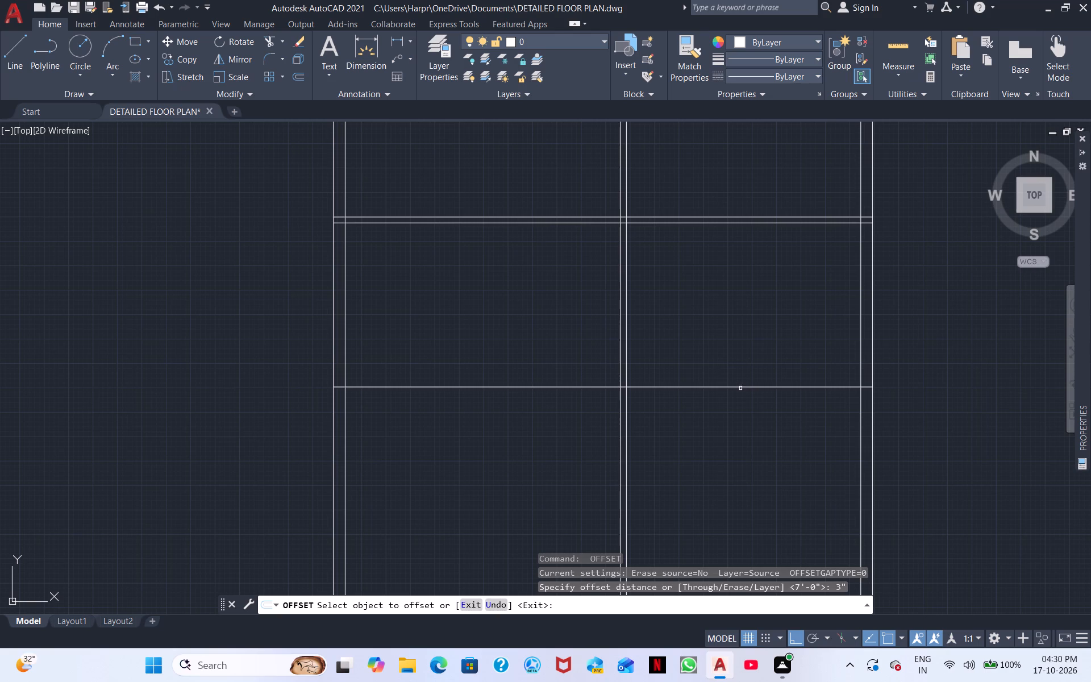
pyautogui.click(741, 388)
pyautogui.click(740, 397)
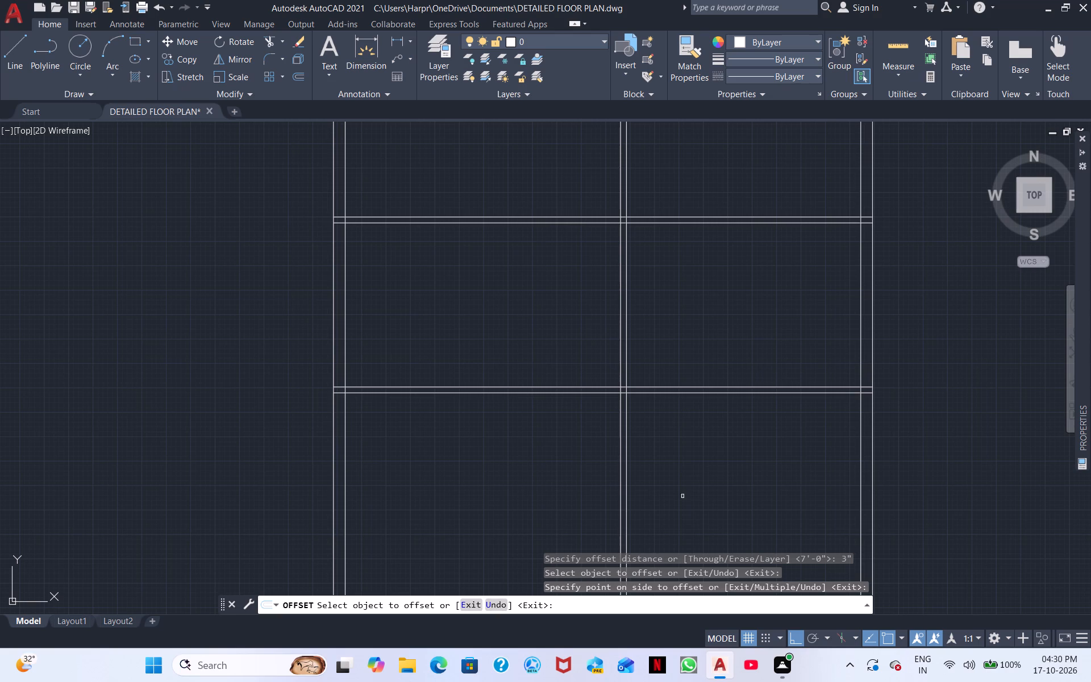
pyautogui.press('space')
# Offset the lower line of the fourth horizontal partition 9' downward to start a fifth partition.
pyautogui.press('space')
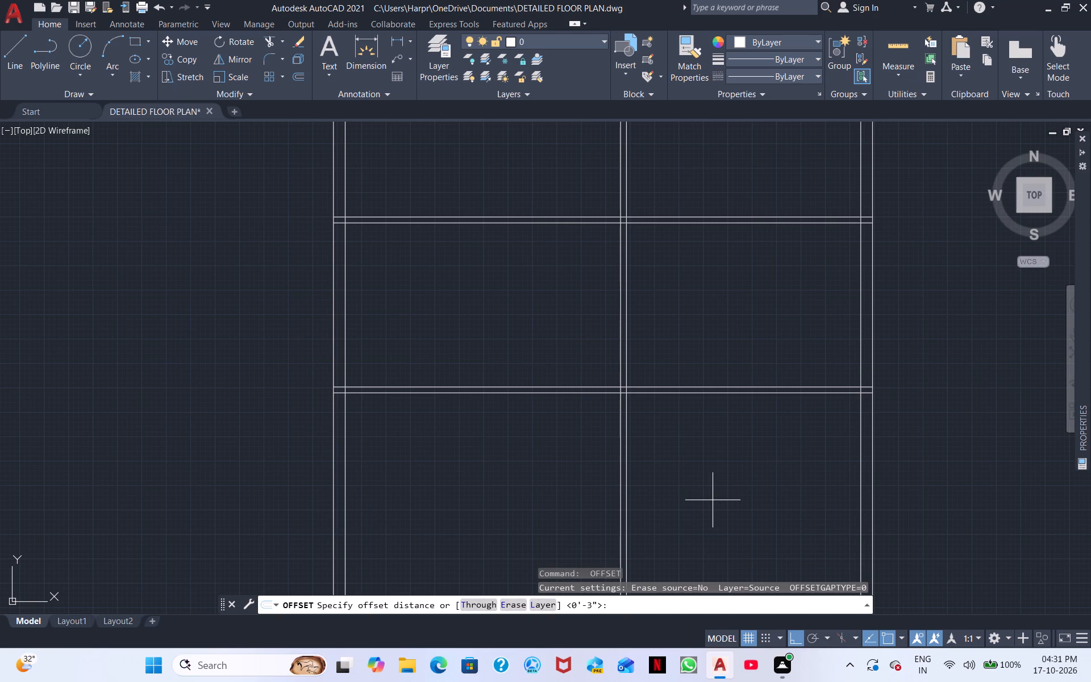
pyautogui.press('9')
pyautogui.press("'")
pyautogui.press('space')
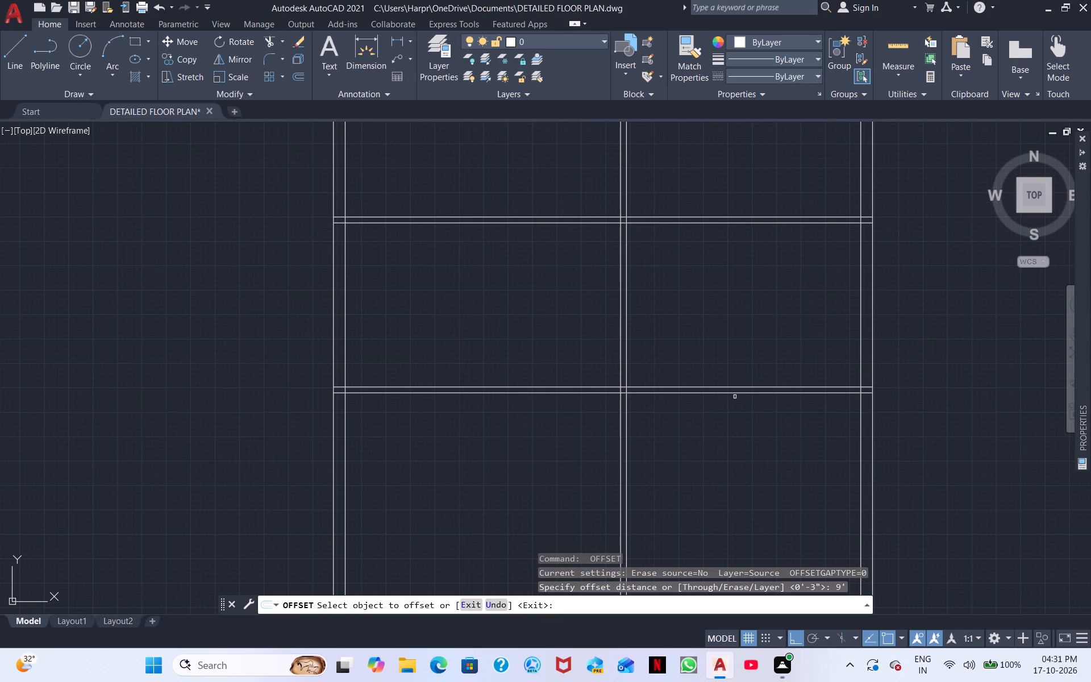
pyautogui.click(738, 394)
pyautogui.click(736, 422)
pyautogui.scroll(-1, 728, 433)
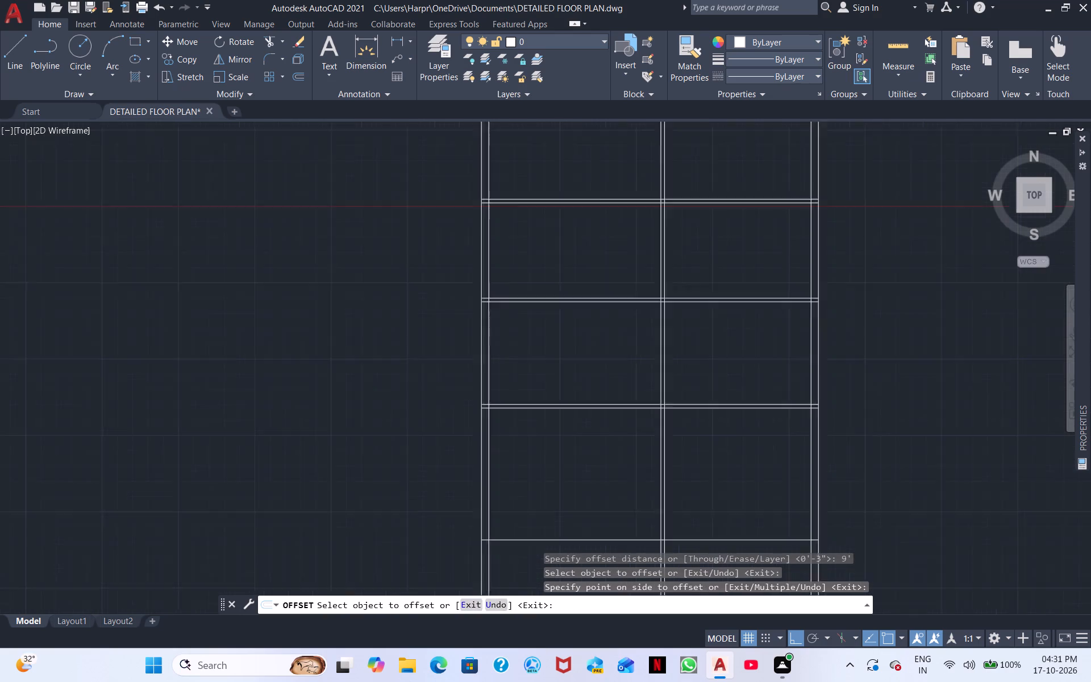
pyautogui.scroll(-2, 728, 438)
pyautogui.moveTo(724, 430); pyautogui.dragTo(727, 410, button='middle')
pyautogui.scroll(2, 726, 417)
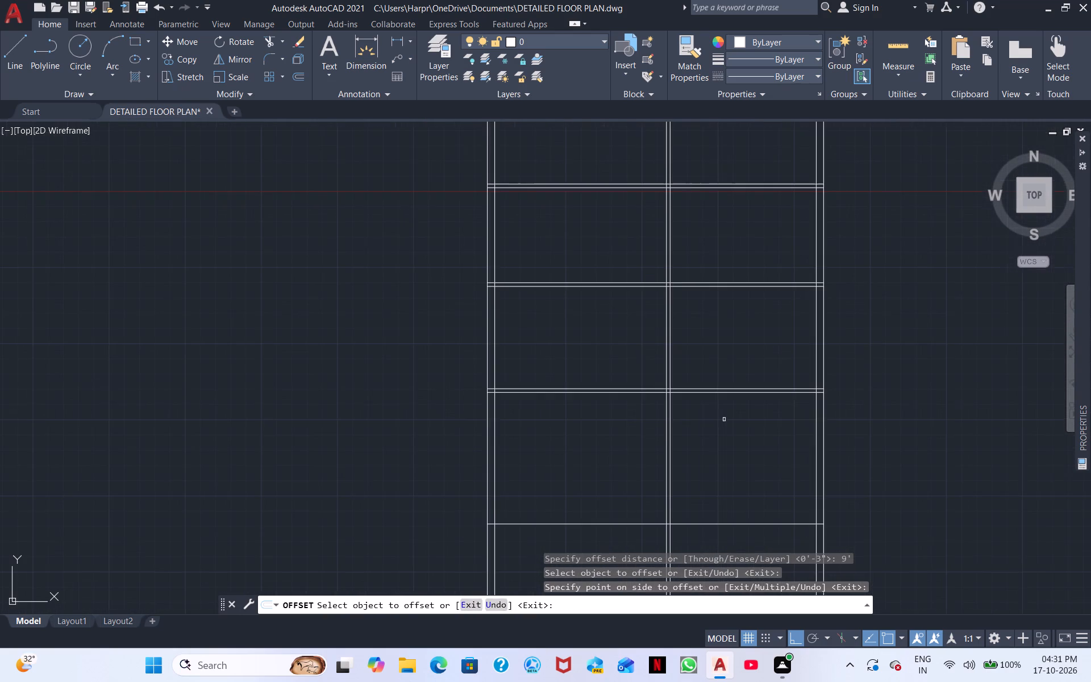
pyautogui.moveTo(707, 460); pyautogui.dragTo(729, 392, button='middle')
pyautogui.press('space')
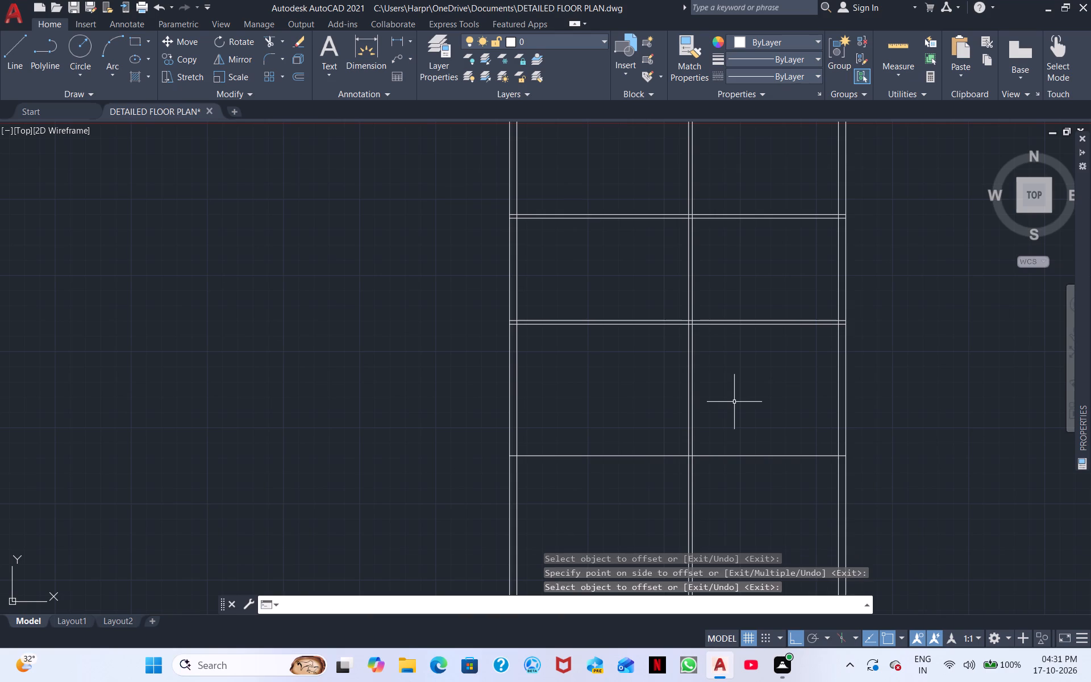
# Offset the fifth horizontal partition line 3" downward to form the partition's thickness.
pyautogui.press('space')
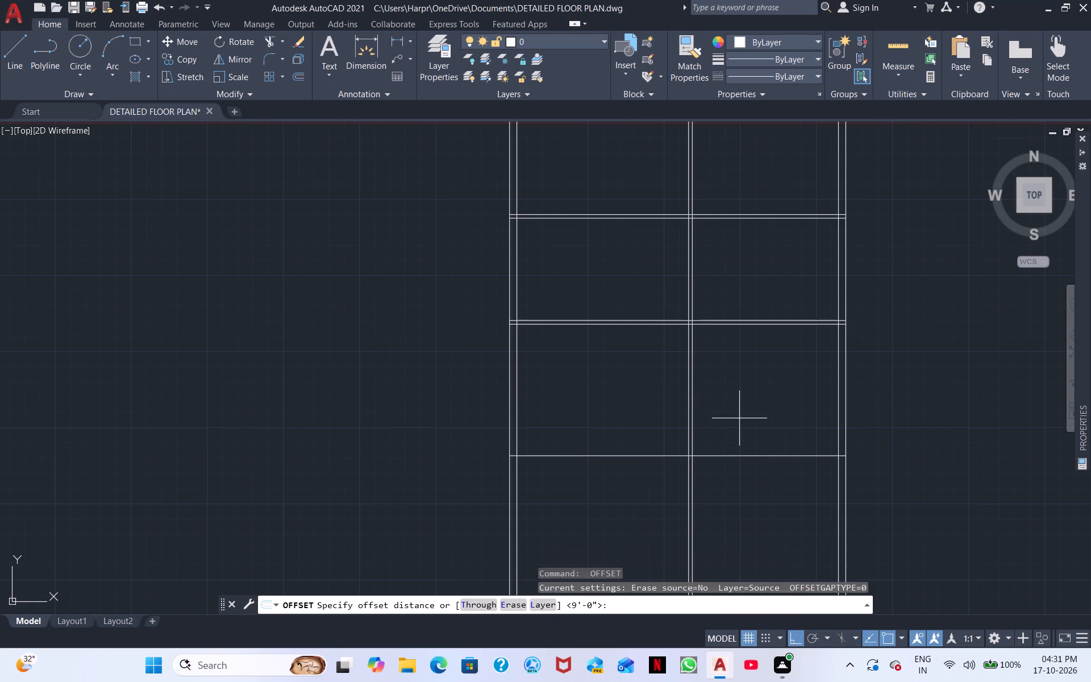
pyautogui.press('3')
pyautogui.write('"')
pyautogui.press('space')
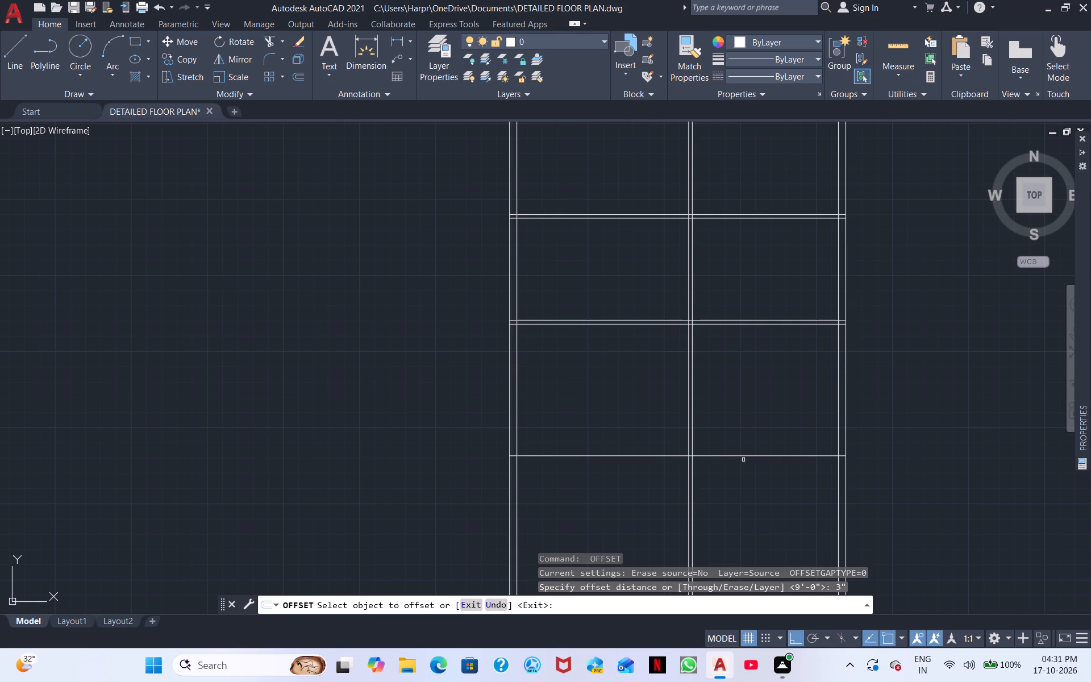
pyautogui.doubleClick(744, 455)
pyautogui.click(744, 465)
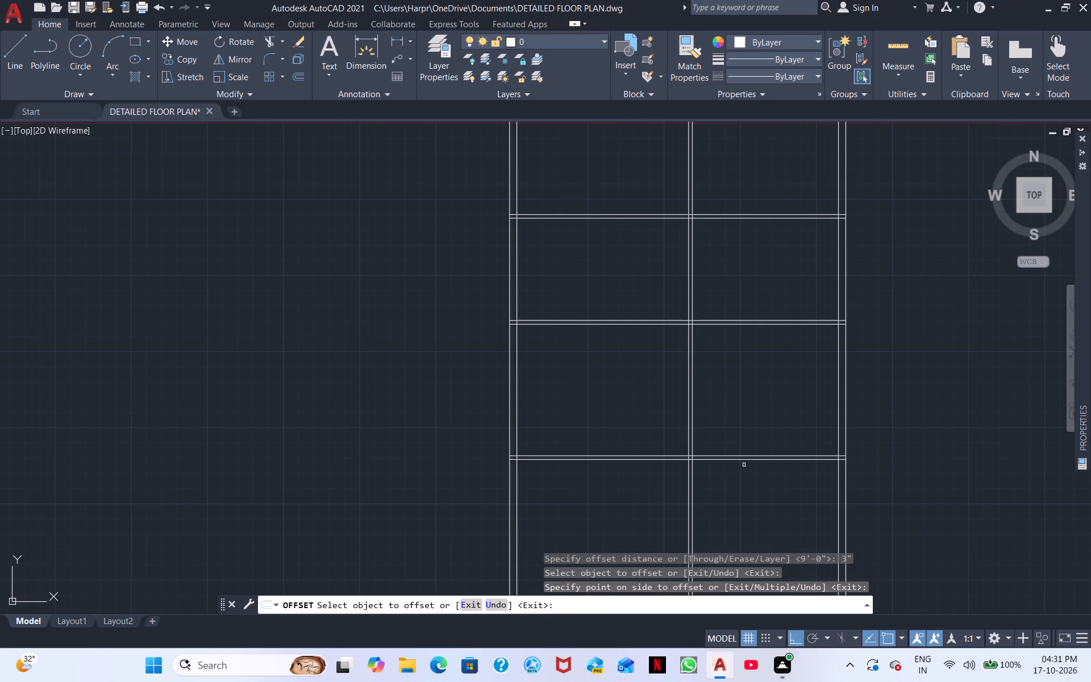
pyautogui.press('space')
# Offset the lower line of the fifth horizontal partition 4'6" downward to mark the plan's bottom edge.
pyautogui.press('space')
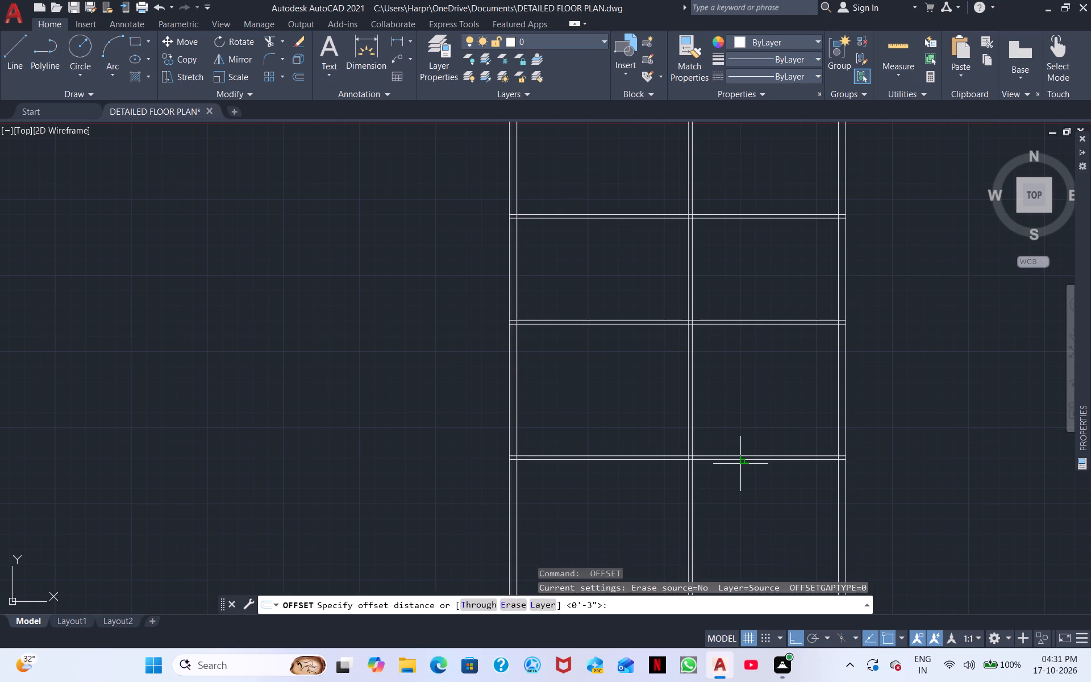
pyautogui.press('4')
pyautogui.write("'6")
pyautogui.hotkey('shift', '"')
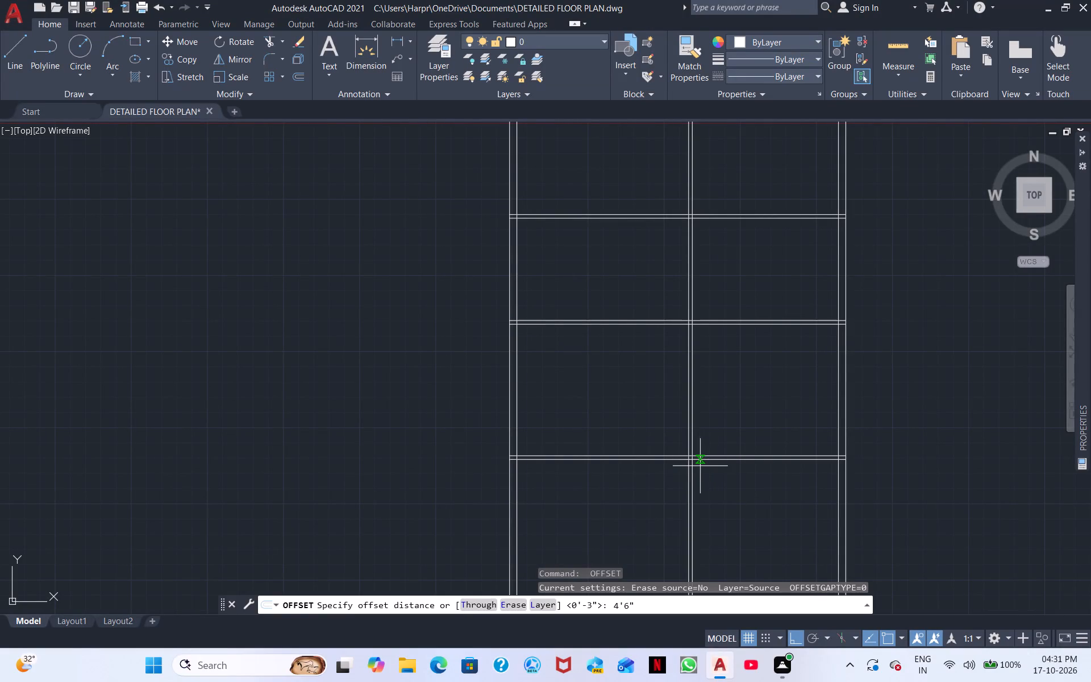
pyautogui.press('space')
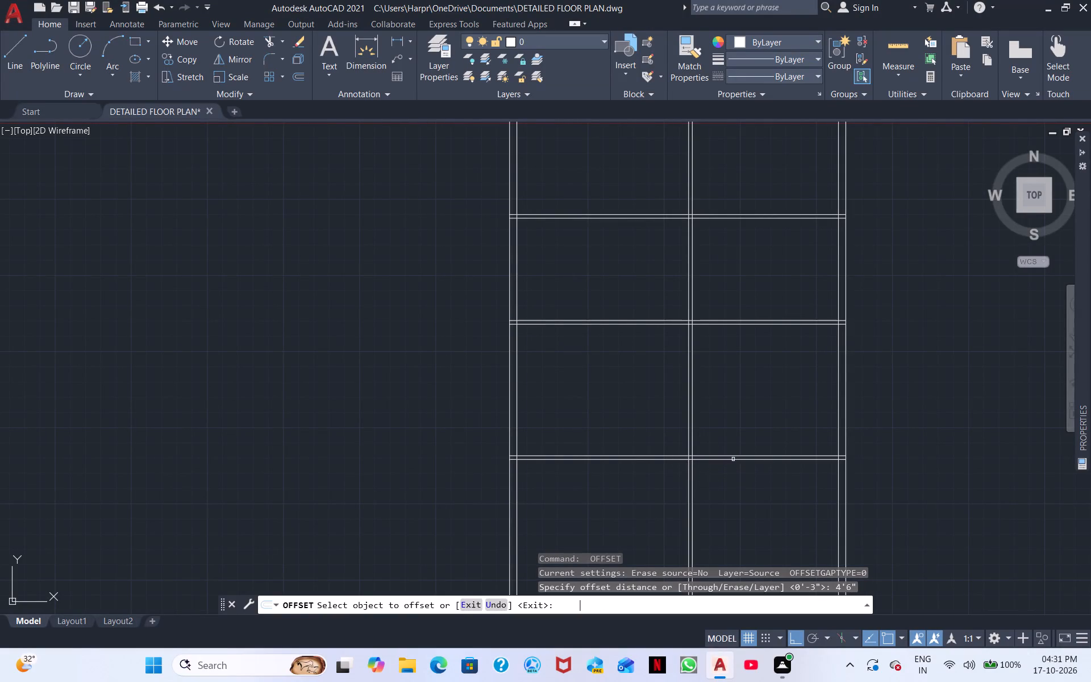
pyautogui.click(739, 459)
pyautogui.click(740, 477)
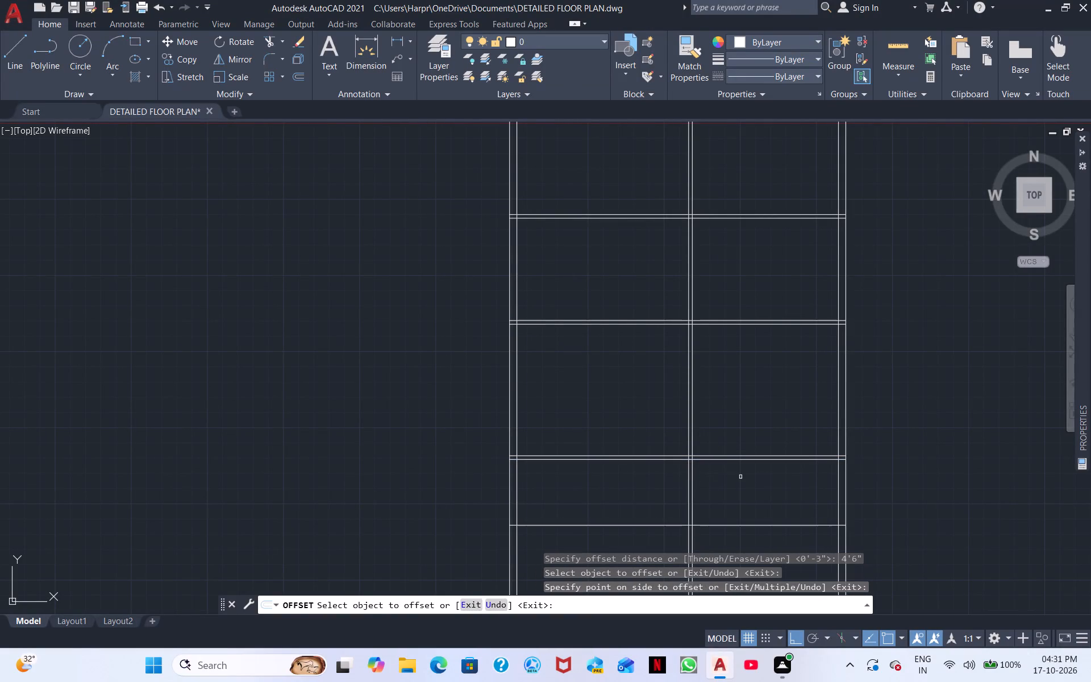
pyautogui.press('space')
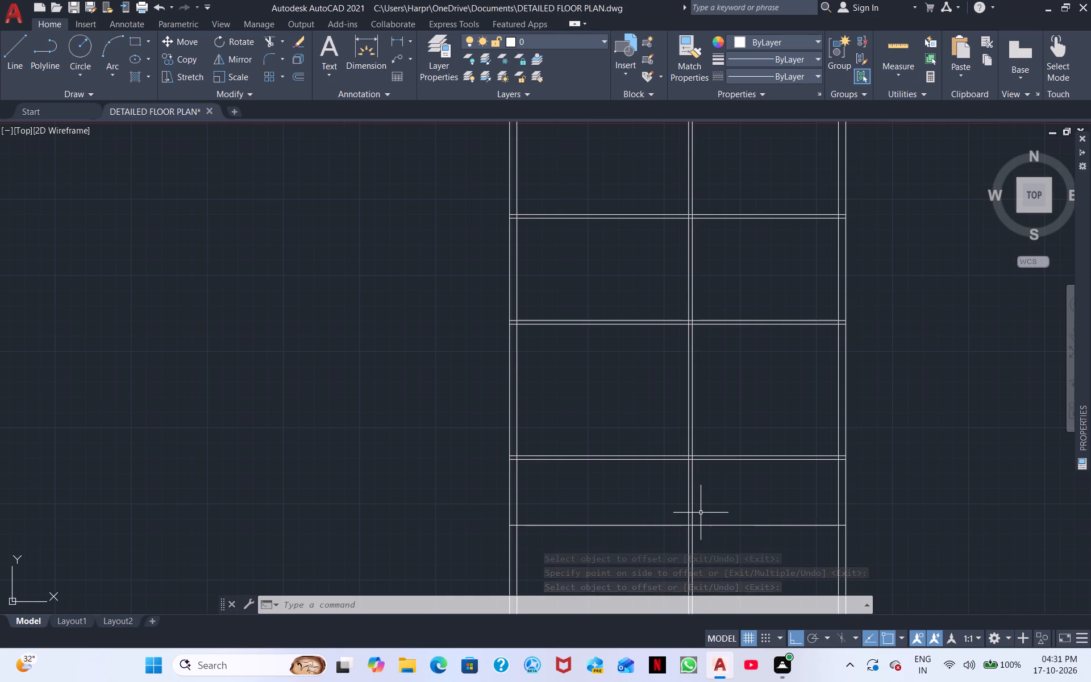
# Trim all the vertical wall and partition lines extending below the lowest horizontal line with a fence.
pyautogui.scroll(-1, 850, 405)
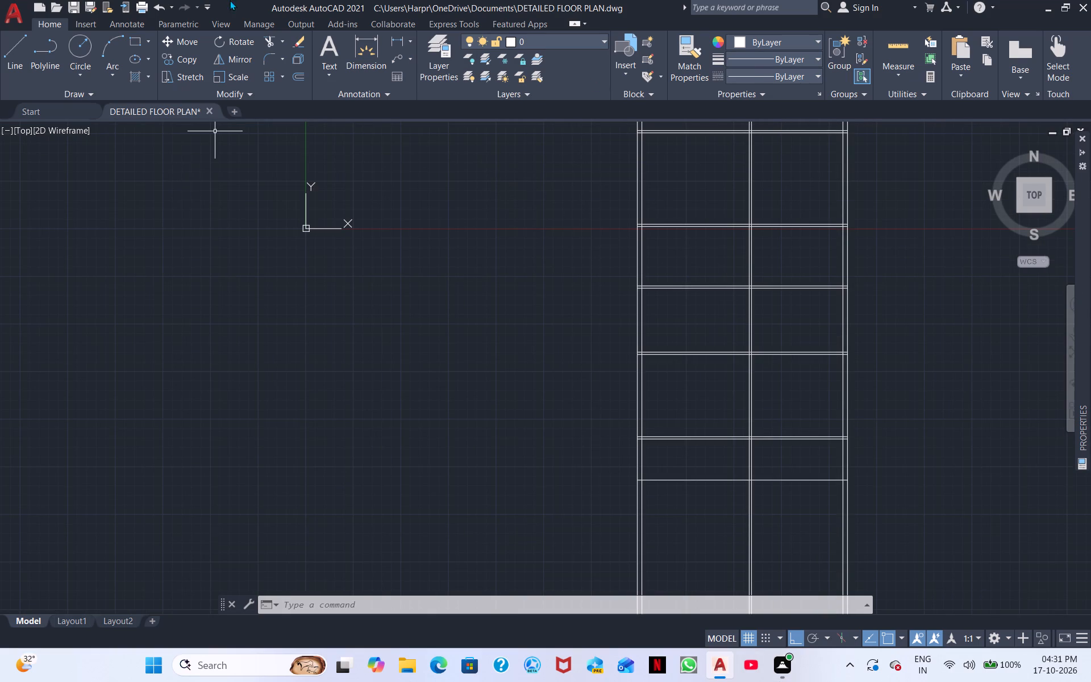
pyautogui.click(271, 35)
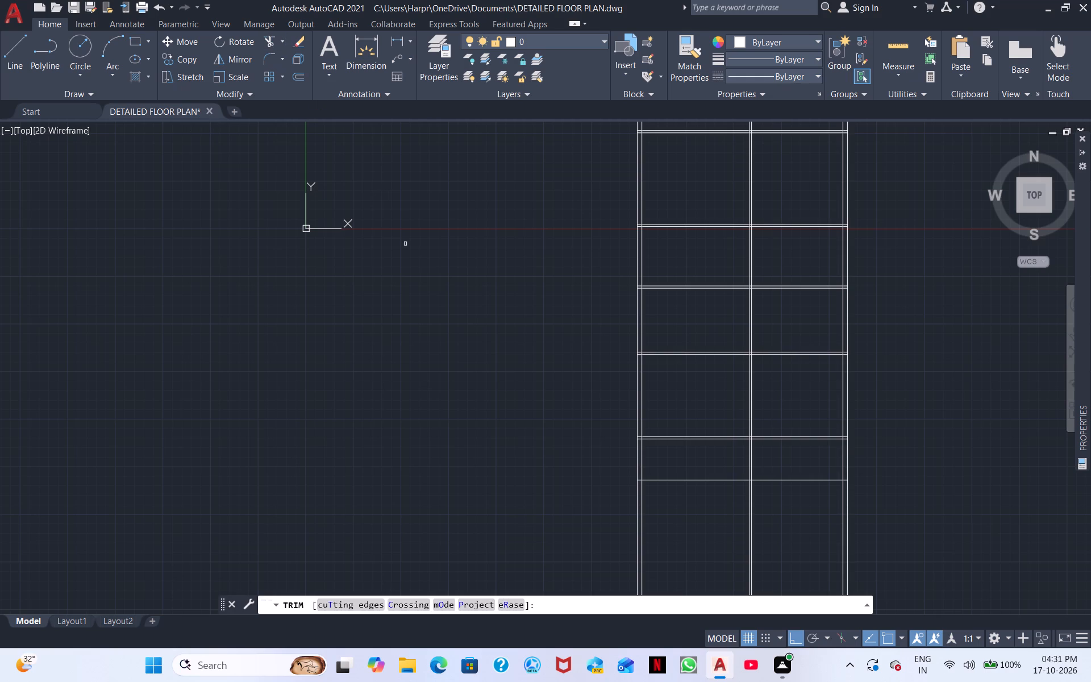
pyautogui.moveTo(406, 248); pyautogui.dragTo(315, 115, button='middle')
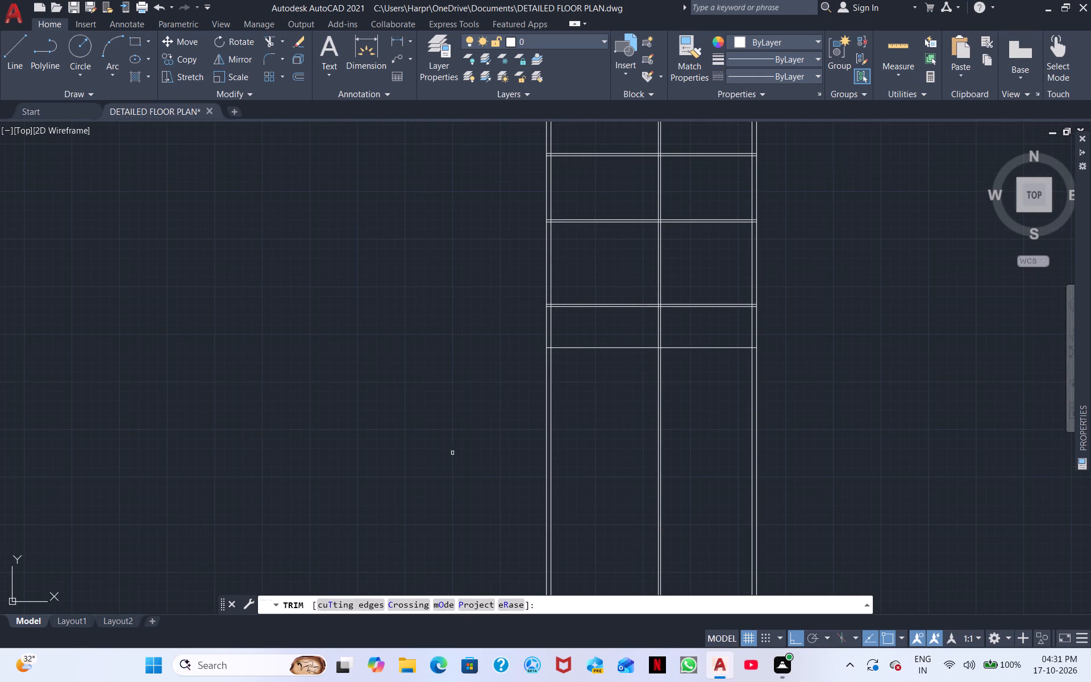
pyautogui.moveTo(514, 411); pyautogui.dragTo(518, 413)
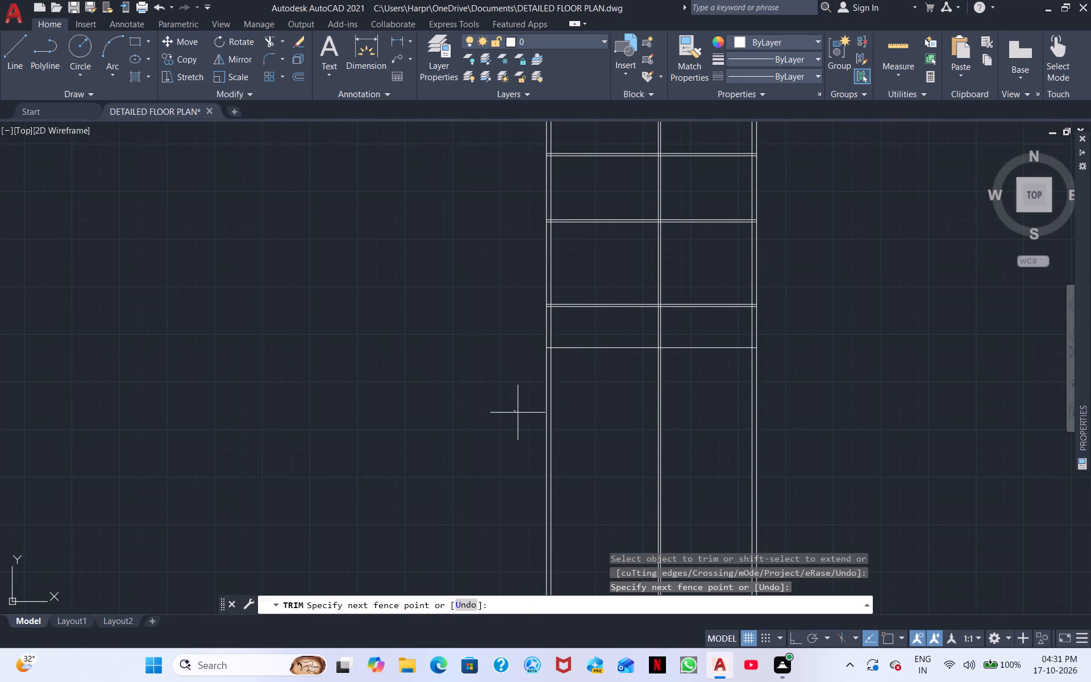
pyautogui.moveTo(518, 413); pyautogui.dragTo(784, 397)
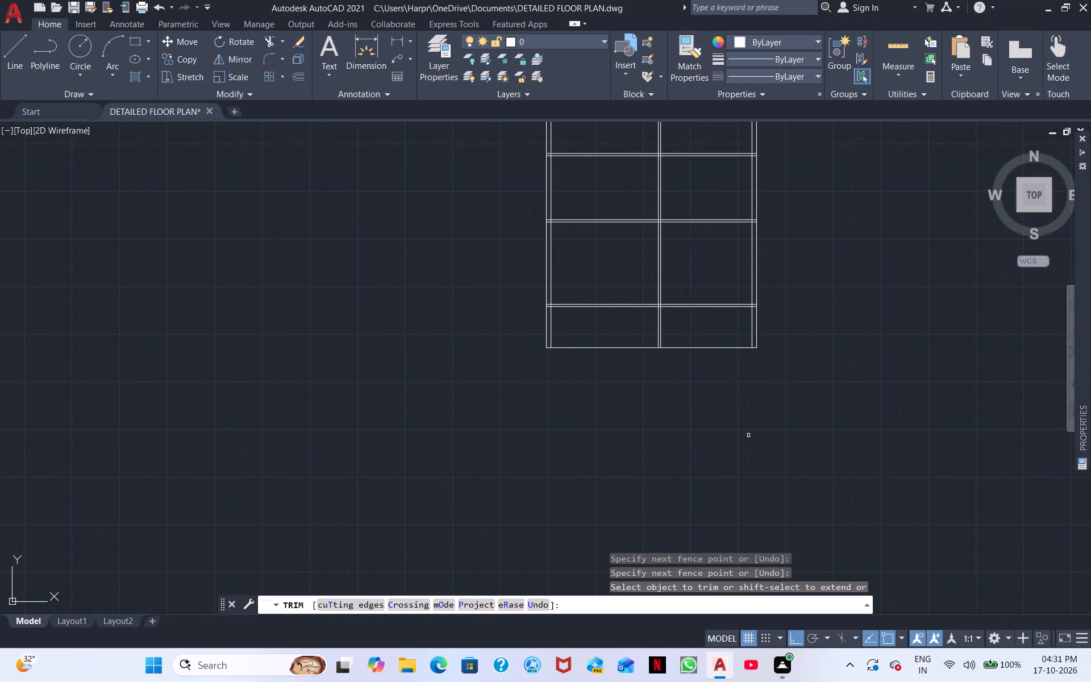
pyautogui.moveTo(720, 506); pyautogui.dragTo(653, 564, button='middle')
pyautogui.moveTo(707, 384); pyautogui.dragTo(705, 533, button='middle')
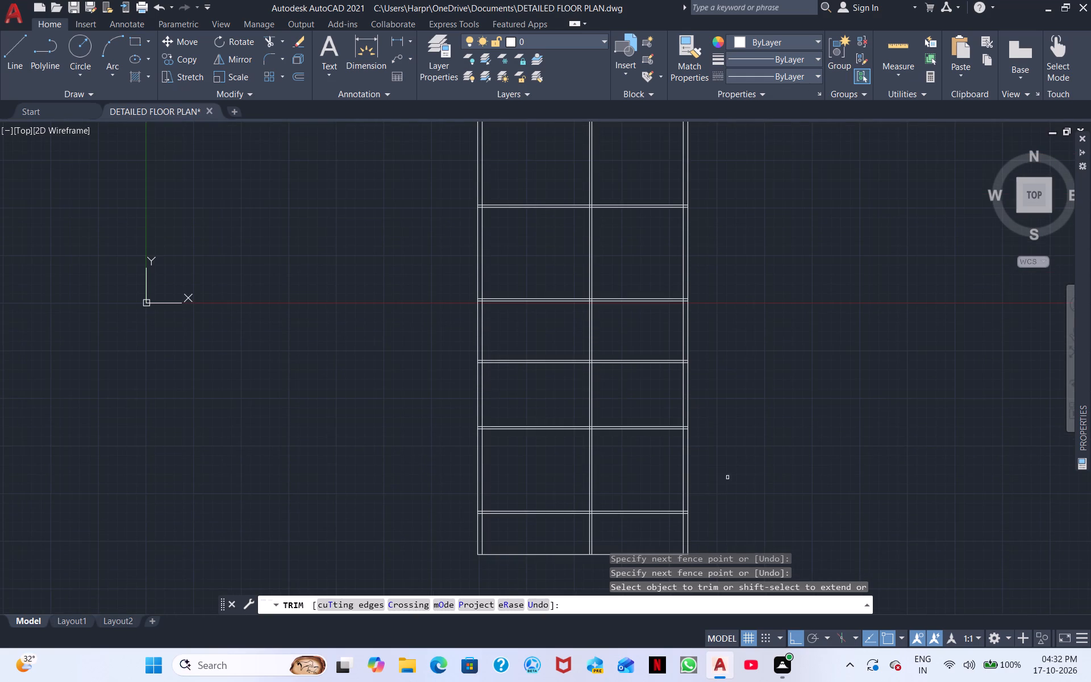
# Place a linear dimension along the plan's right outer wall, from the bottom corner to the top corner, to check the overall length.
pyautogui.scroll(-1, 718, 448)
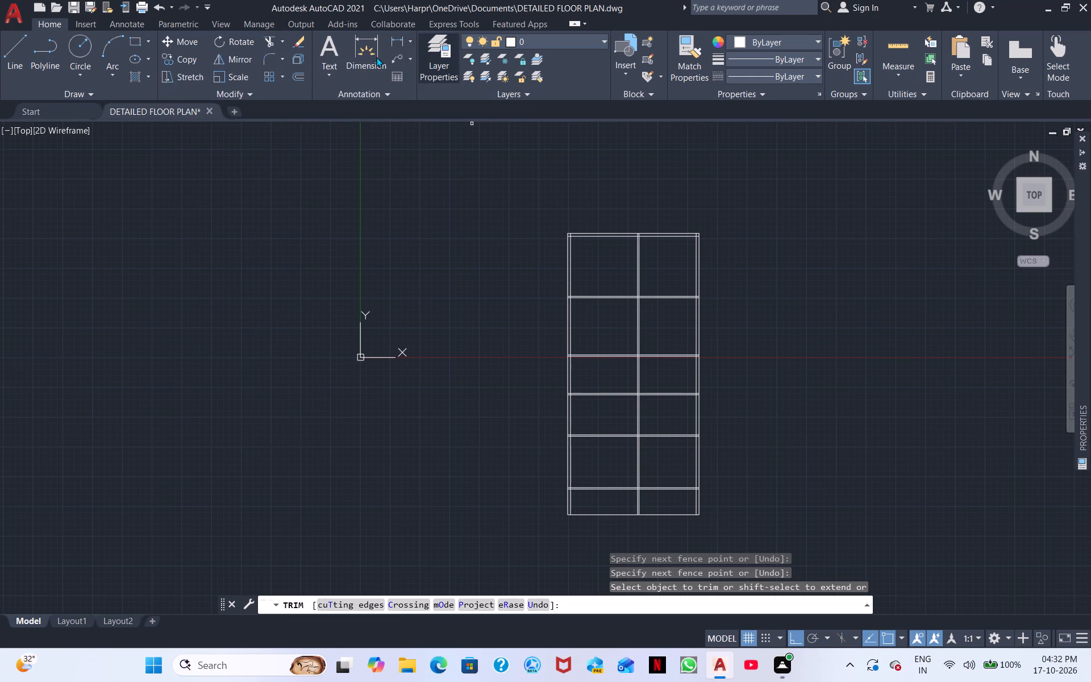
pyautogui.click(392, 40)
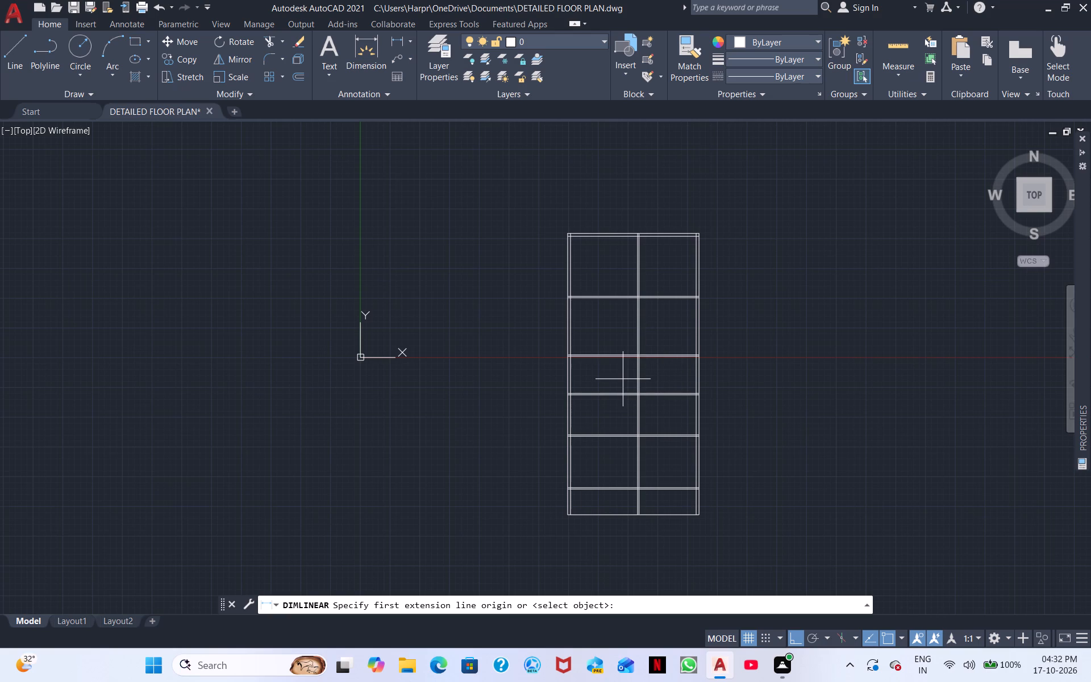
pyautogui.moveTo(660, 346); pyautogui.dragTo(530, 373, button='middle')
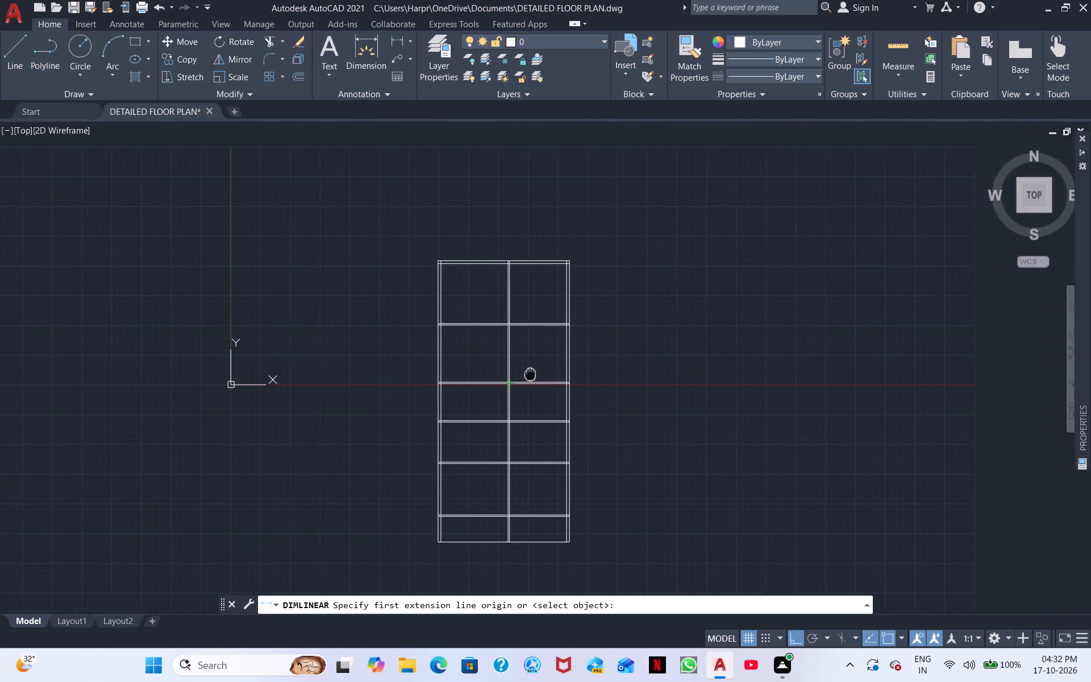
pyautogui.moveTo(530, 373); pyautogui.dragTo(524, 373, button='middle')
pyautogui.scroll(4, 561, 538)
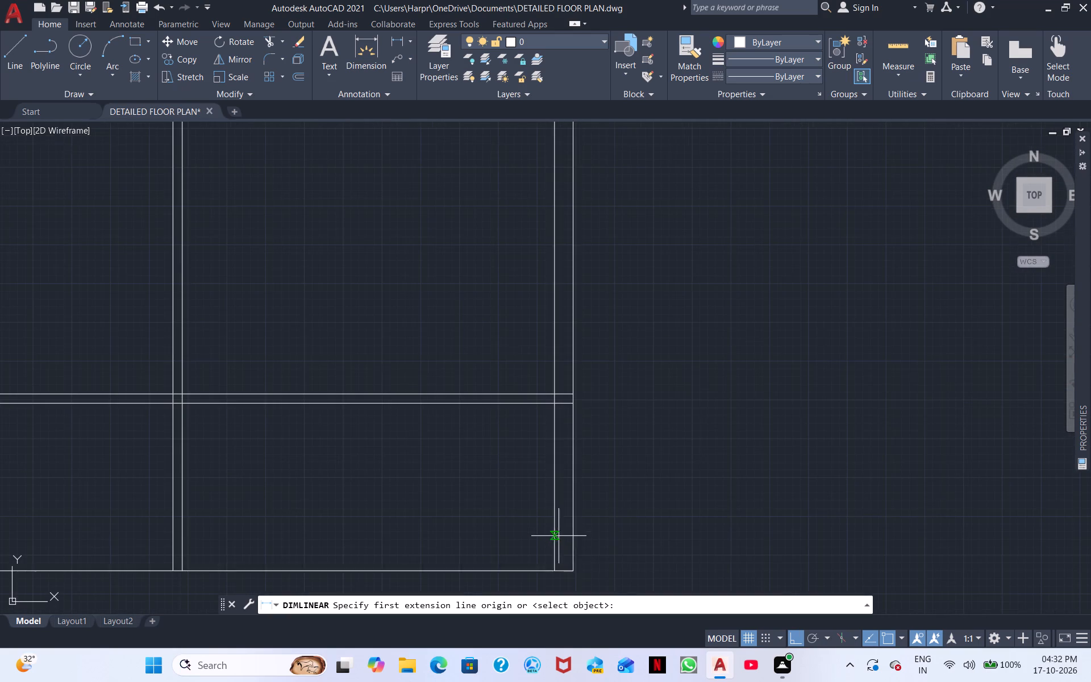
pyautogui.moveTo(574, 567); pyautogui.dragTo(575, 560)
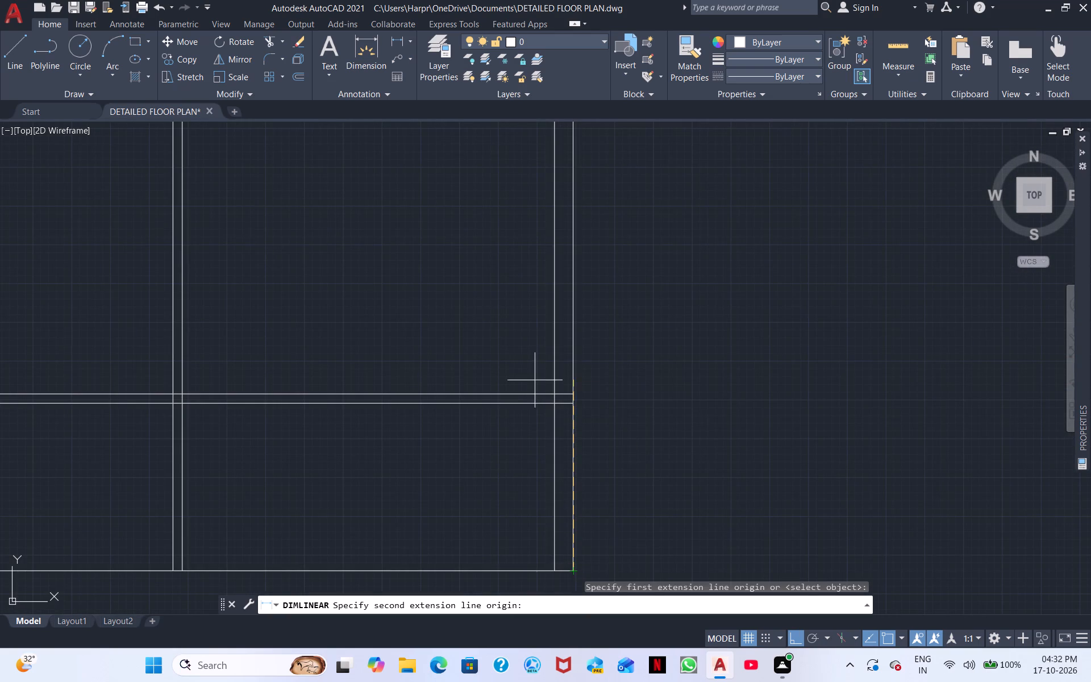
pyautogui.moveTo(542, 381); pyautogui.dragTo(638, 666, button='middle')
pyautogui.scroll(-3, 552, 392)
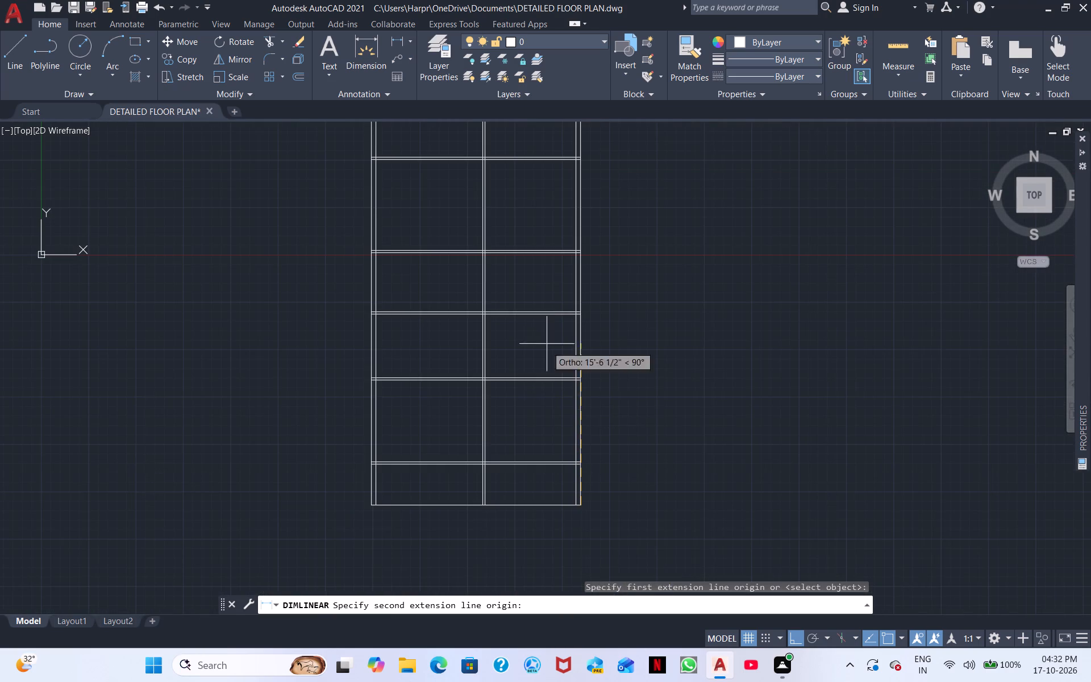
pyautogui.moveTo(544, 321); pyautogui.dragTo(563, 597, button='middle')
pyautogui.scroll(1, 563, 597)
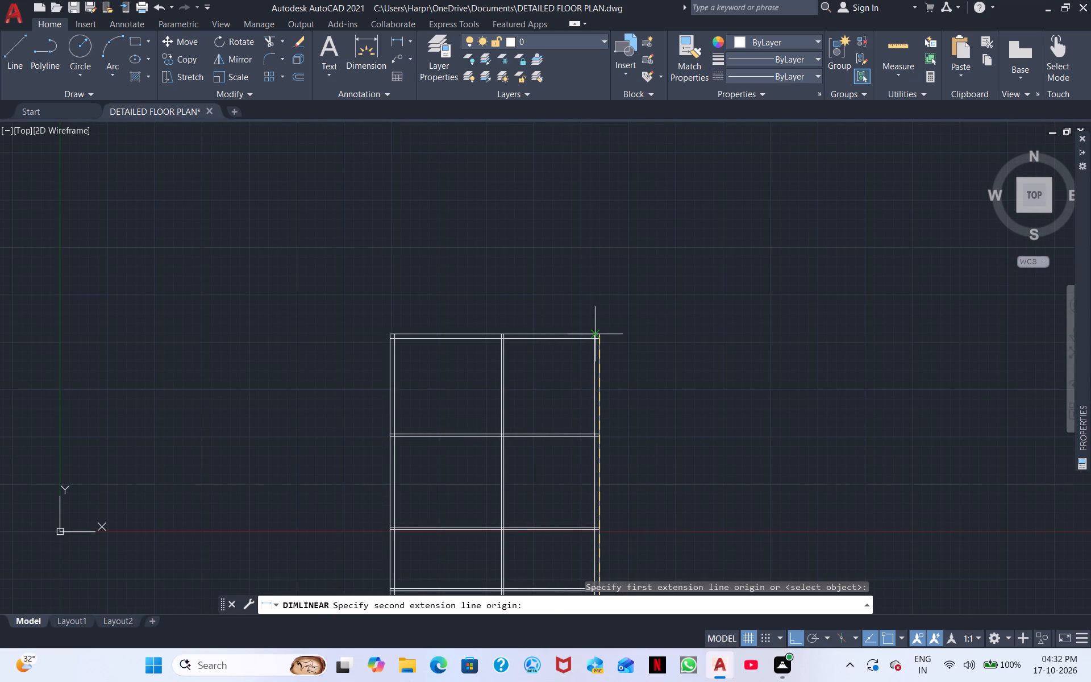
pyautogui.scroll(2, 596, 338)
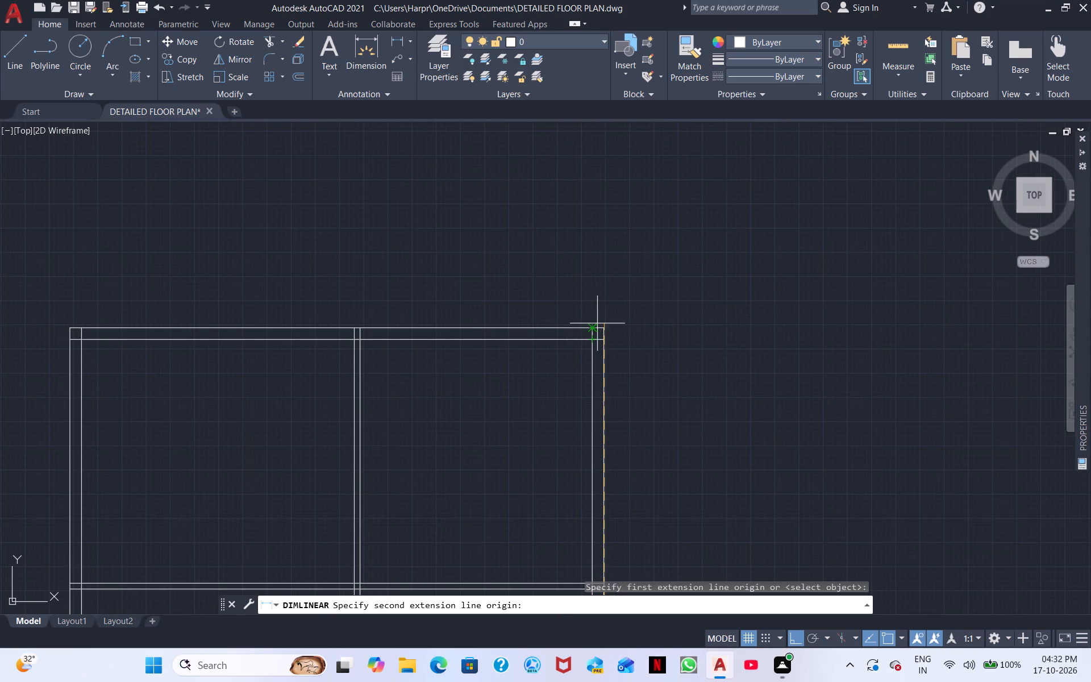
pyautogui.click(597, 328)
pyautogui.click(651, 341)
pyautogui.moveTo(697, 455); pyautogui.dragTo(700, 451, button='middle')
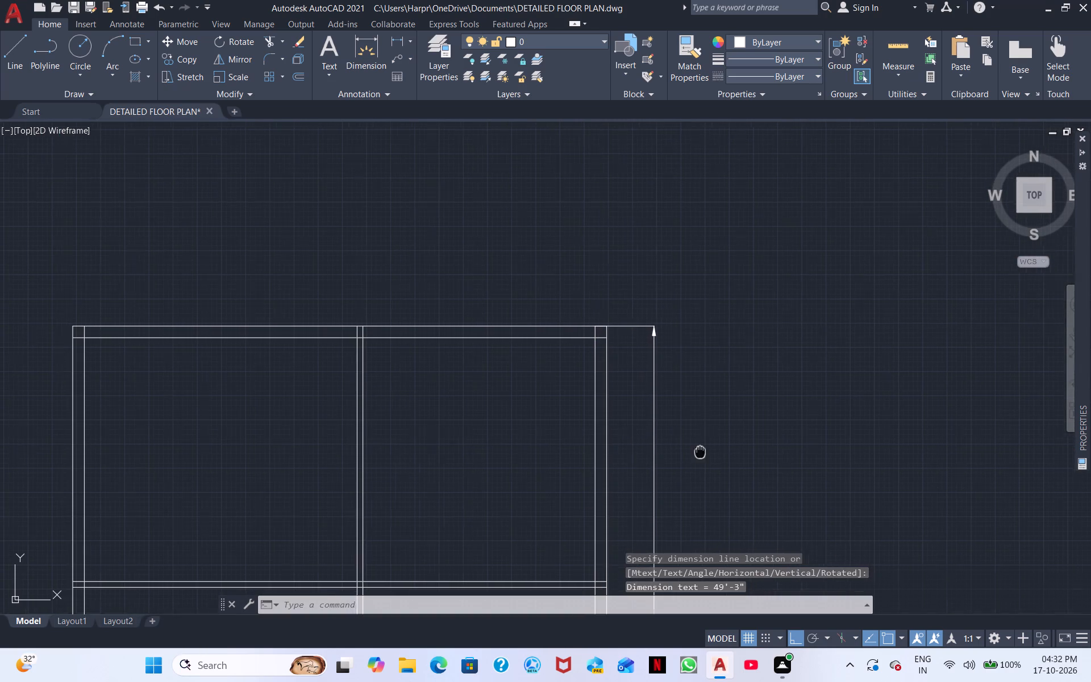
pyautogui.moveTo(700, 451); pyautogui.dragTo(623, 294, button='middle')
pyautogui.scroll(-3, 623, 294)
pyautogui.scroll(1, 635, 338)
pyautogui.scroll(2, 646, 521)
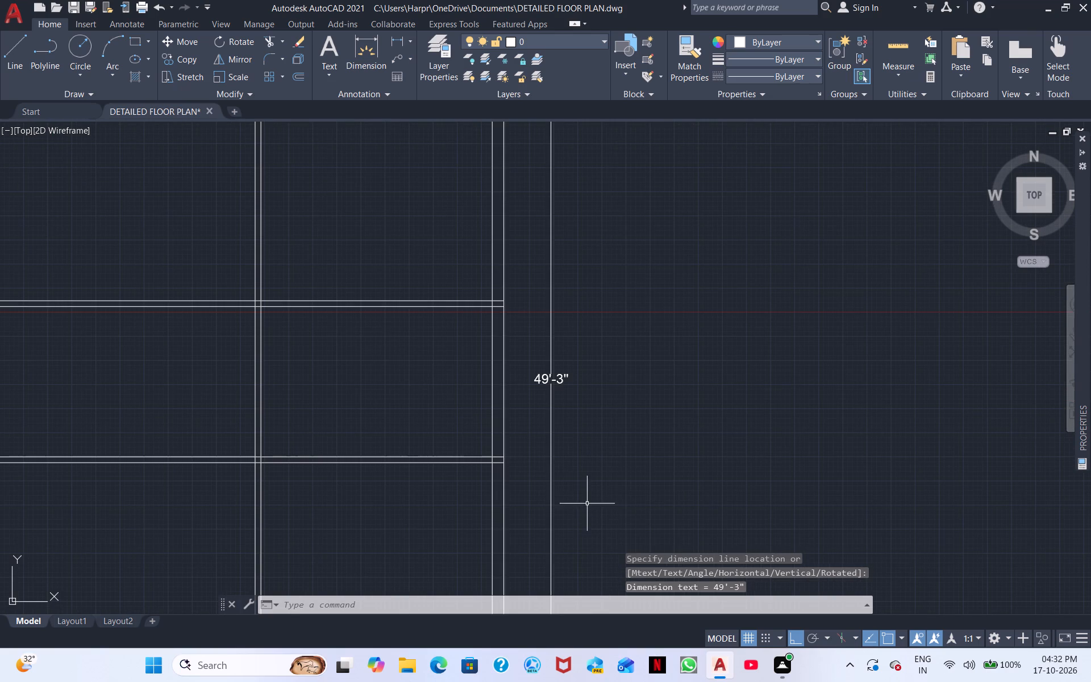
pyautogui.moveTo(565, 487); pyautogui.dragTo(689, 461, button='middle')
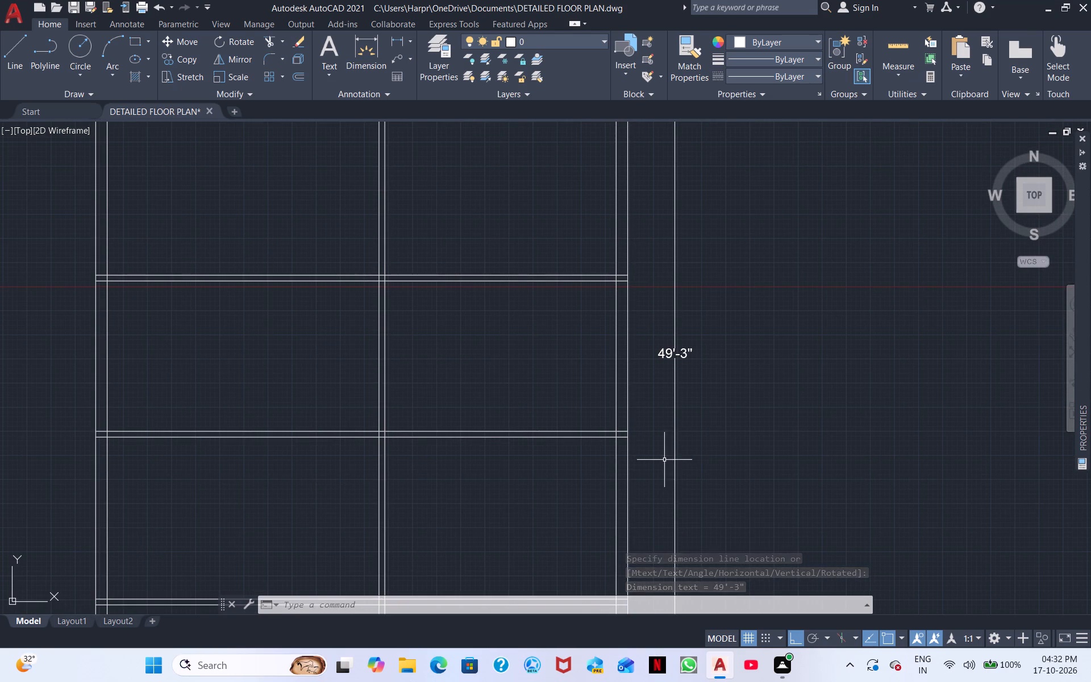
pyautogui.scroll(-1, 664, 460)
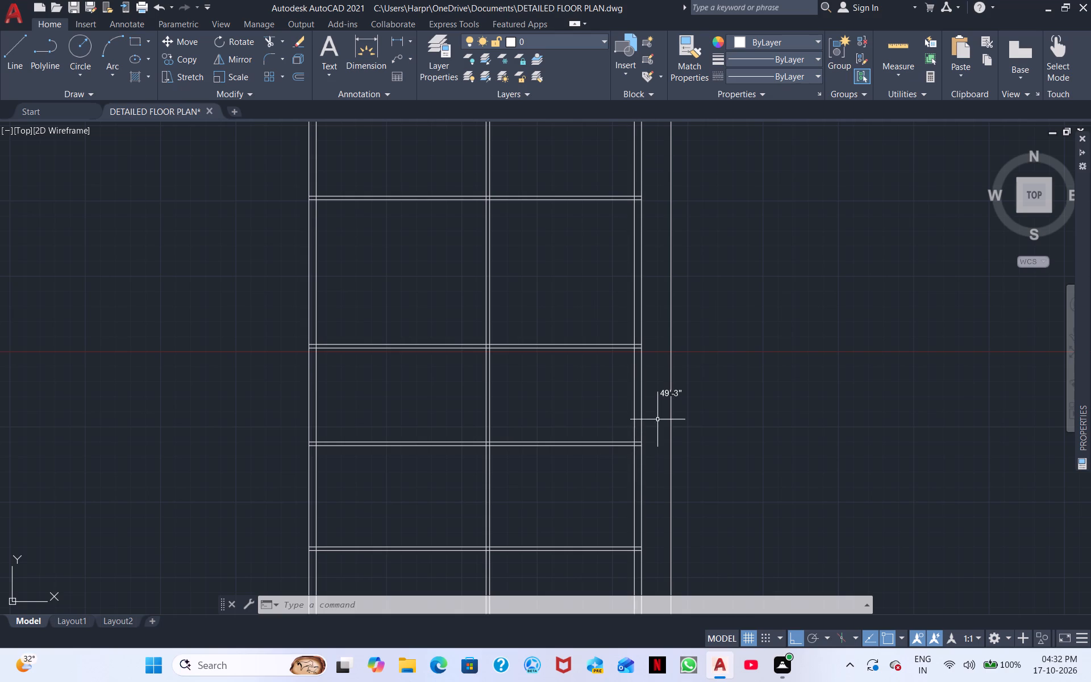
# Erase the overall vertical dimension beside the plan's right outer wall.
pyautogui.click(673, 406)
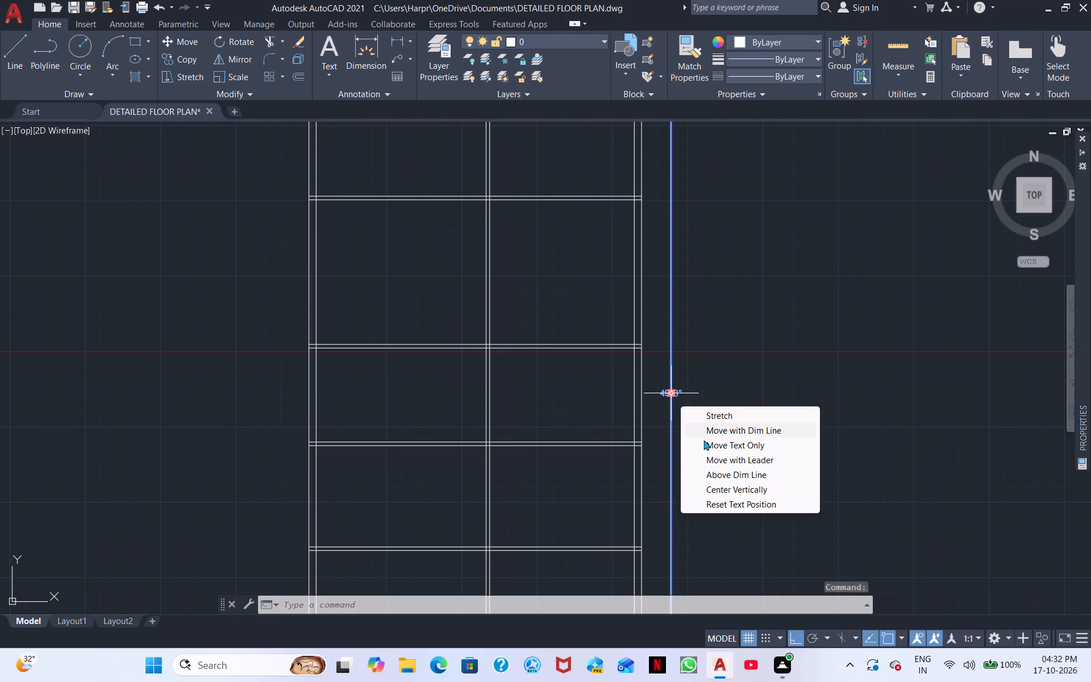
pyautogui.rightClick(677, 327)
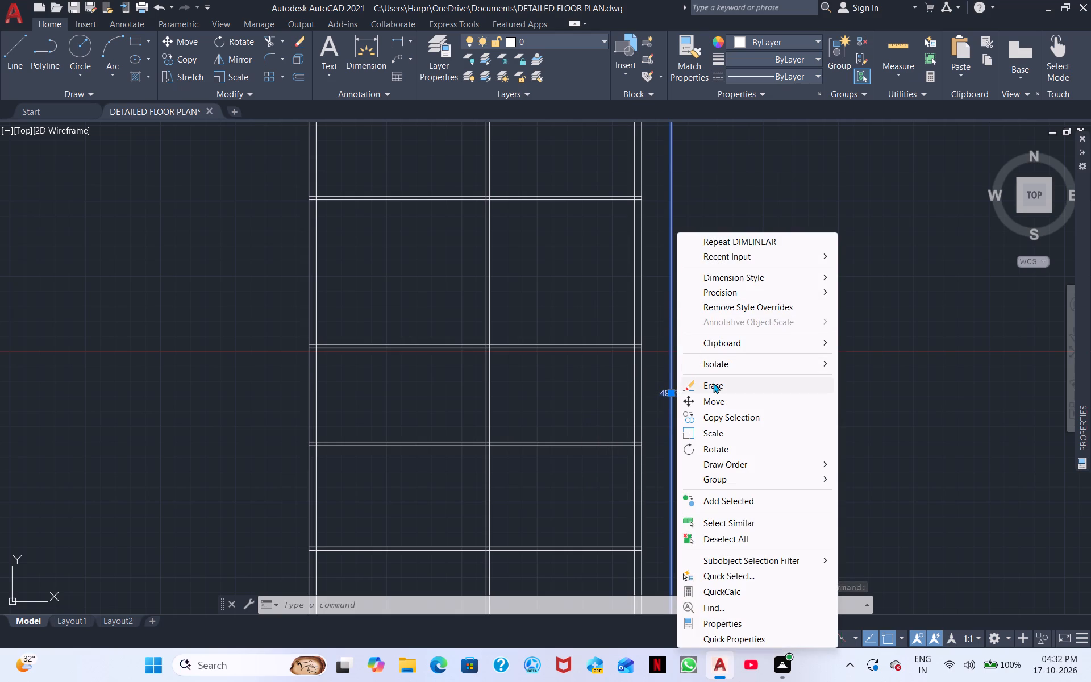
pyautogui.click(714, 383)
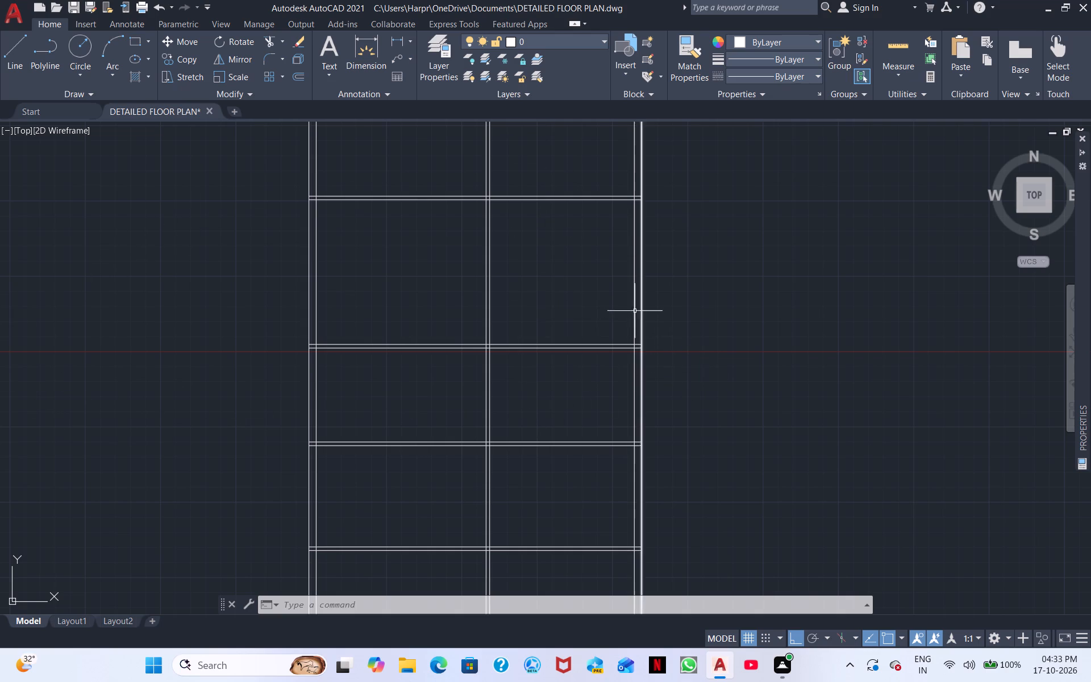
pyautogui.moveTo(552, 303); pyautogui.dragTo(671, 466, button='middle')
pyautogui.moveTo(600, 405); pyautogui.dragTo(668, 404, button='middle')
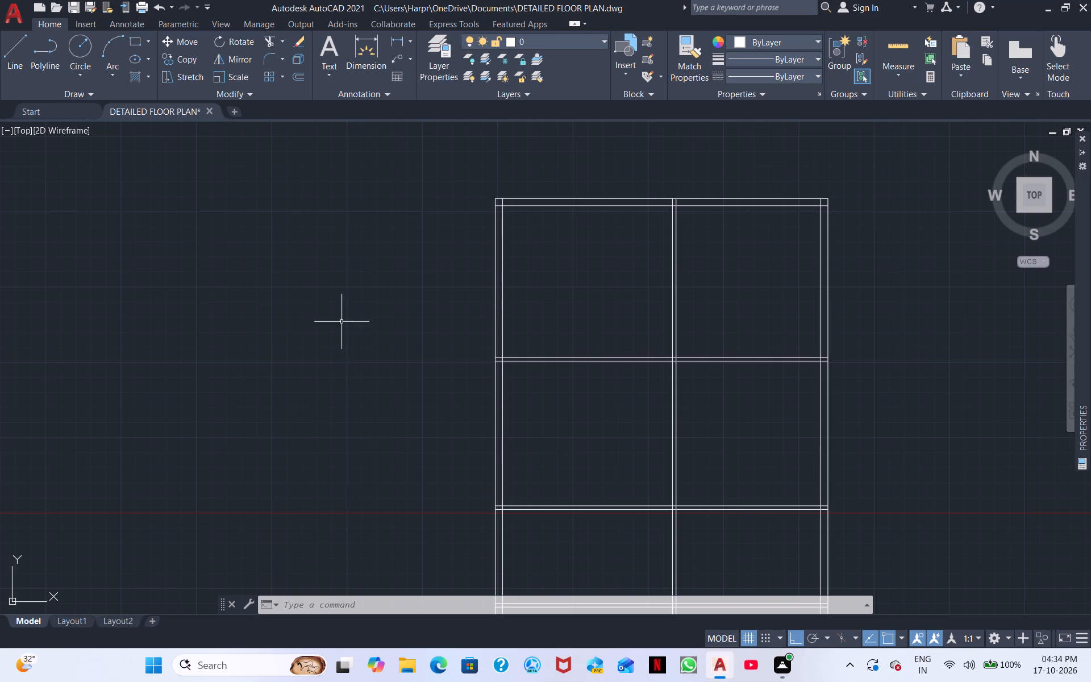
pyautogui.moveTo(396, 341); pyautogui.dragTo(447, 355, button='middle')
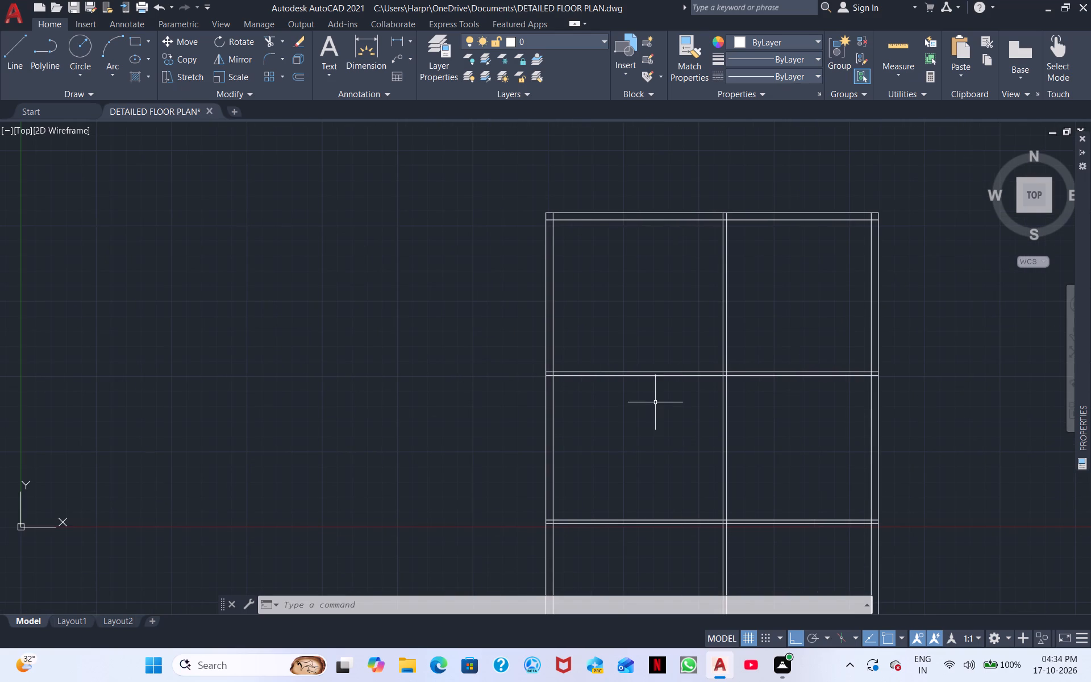
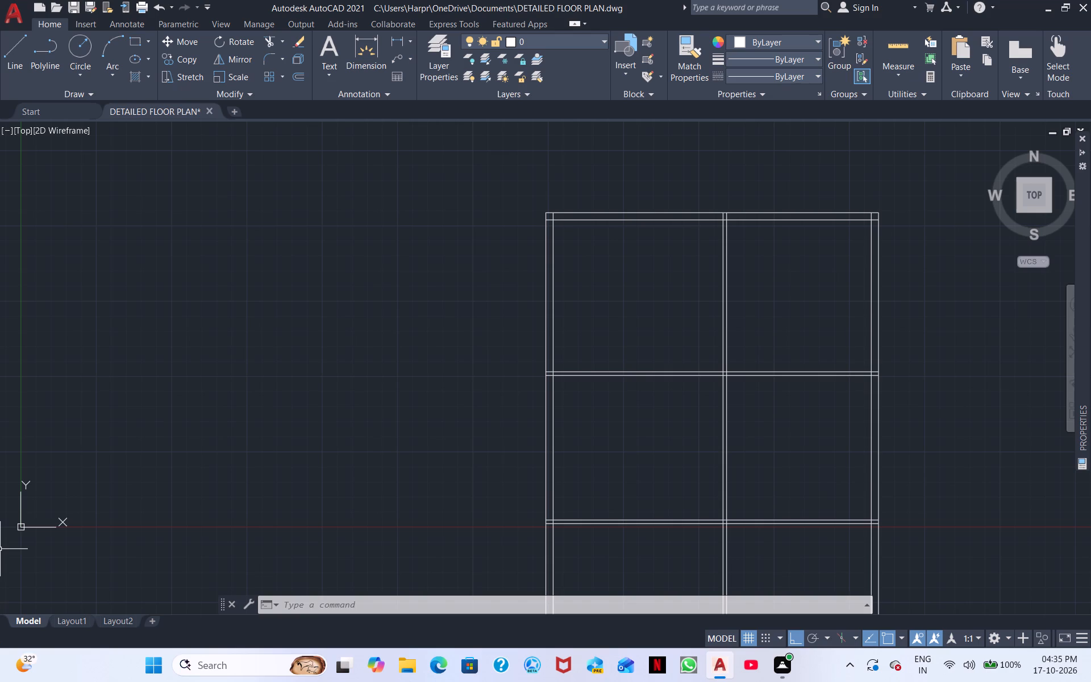
# Close the Properties palette.
pyautogui.press('ctrl+alt+shift+super+space')
pyautogui.click(1086, 138)
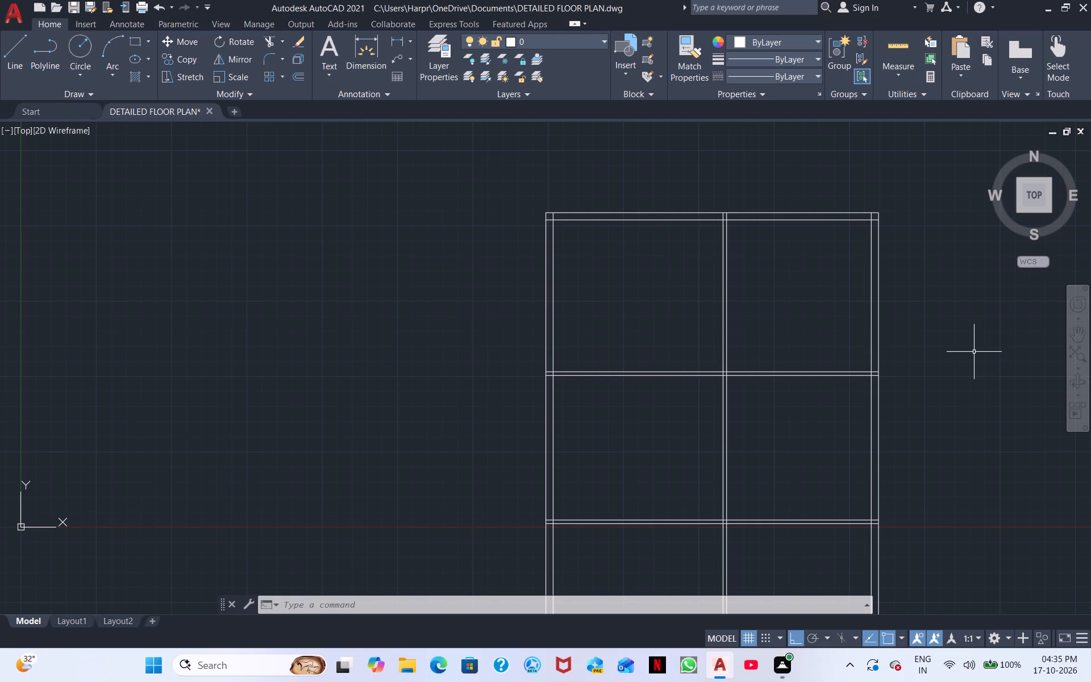
# Trim the left outer wall's inner line between the two lines of the first horizontal partition.
pyautogui.scroll(1, 670, 323)
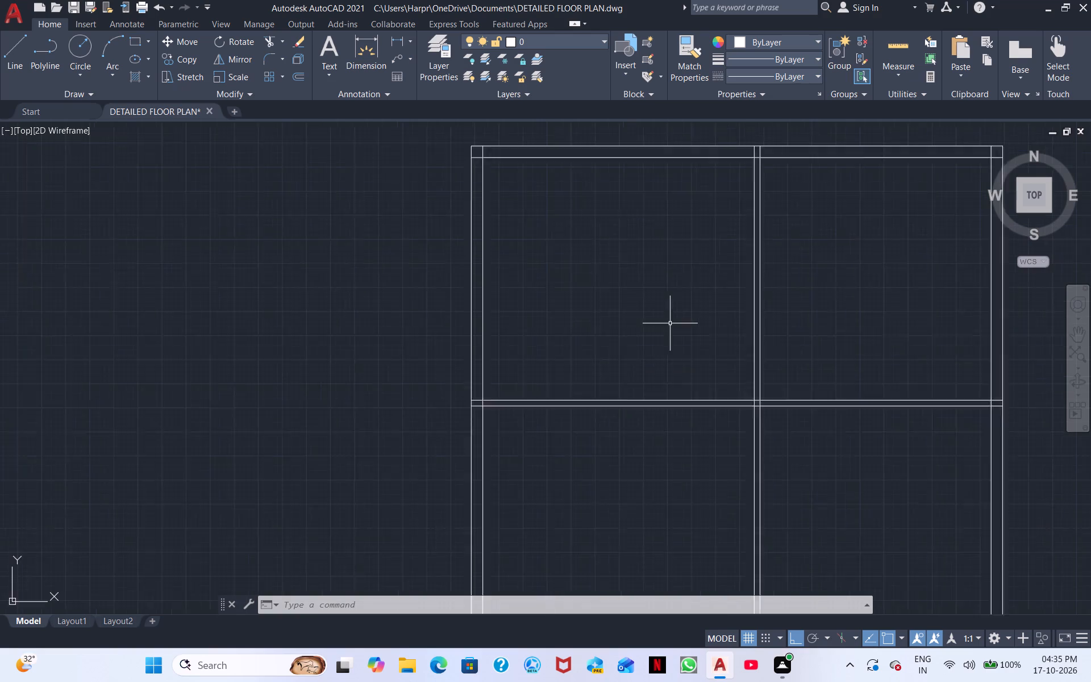
pyautogui.scroll(1, 670, 323)
pyautogui.moveTo(680, 328); pyautogui.dragTo(692, 261, button='middle')
pyautogui.scroll(-1, 692, 261)
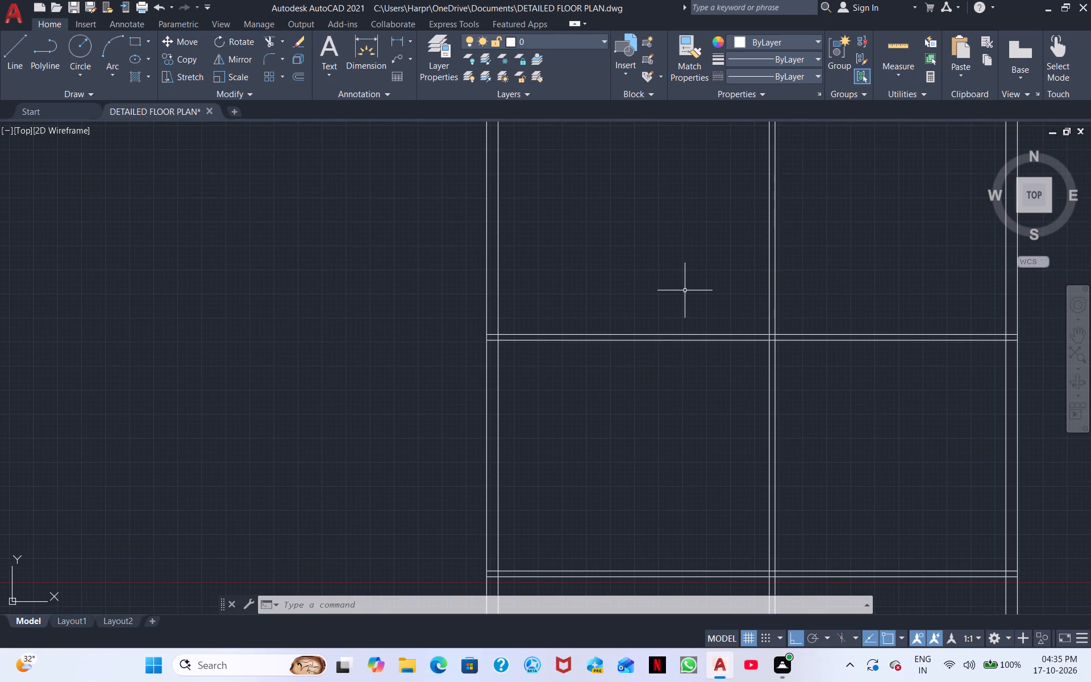
pyautogui.scroll(-1, 689, 410)
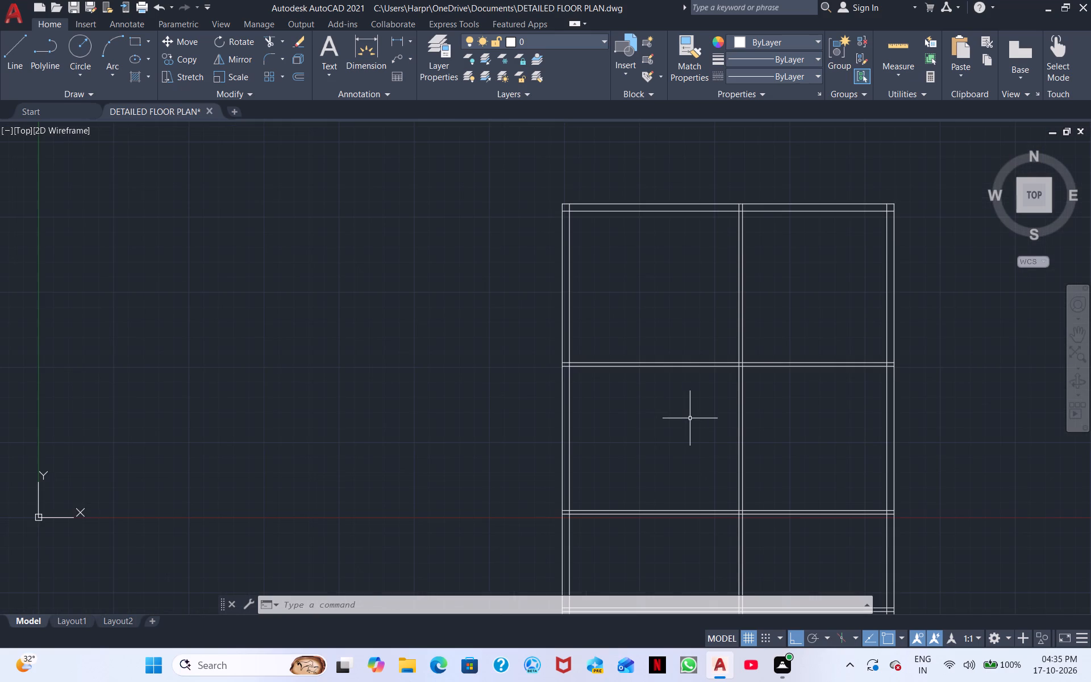
pyautogui.moveTo(689, 421); pyautogui.dragTo(731, 421, button='middle')
pyautogui.scroll(-1, 625, 391)
pyautogui.scroll(2, 625, 391)
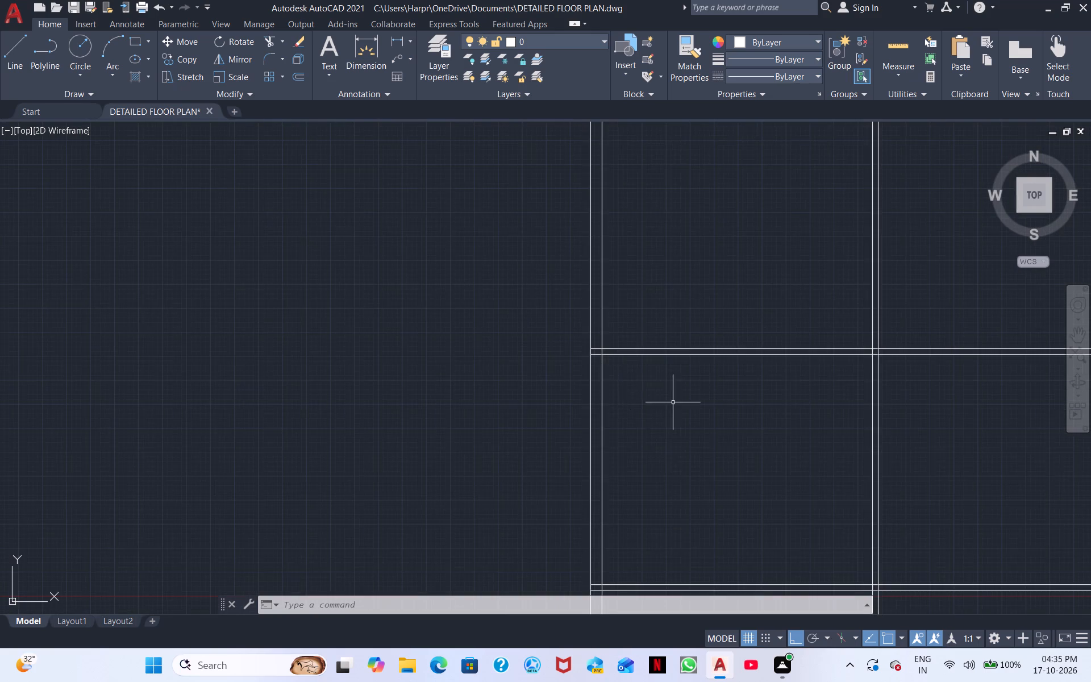
pyautogui.scroll(2, 673, 402)
pyautogui.scroll(-1, 646, 385)
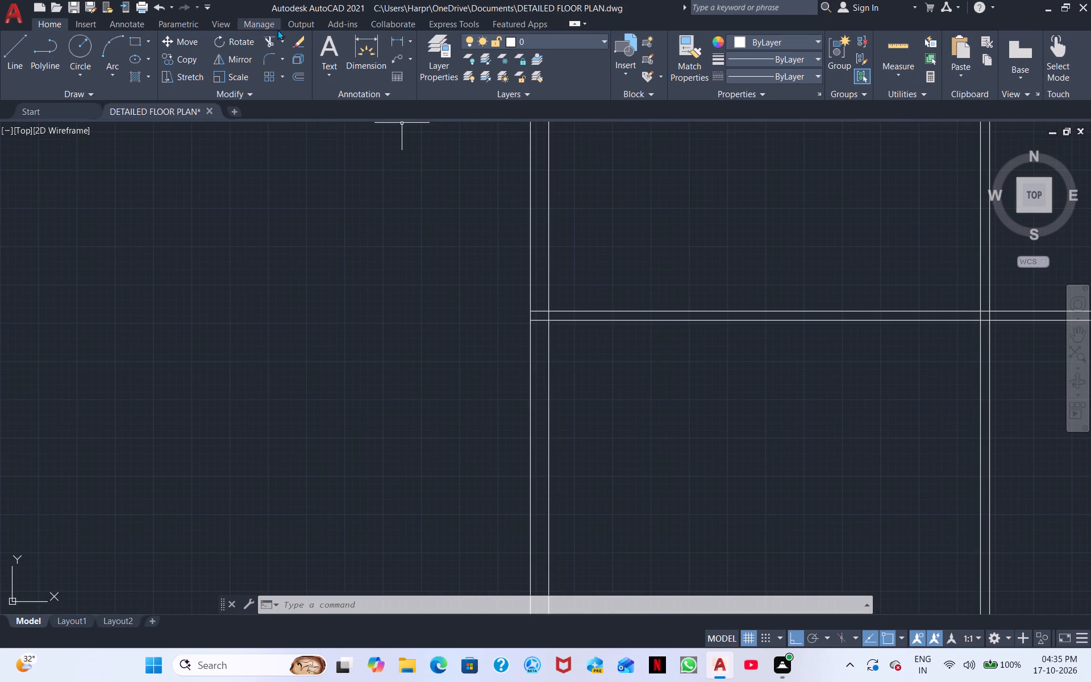
pyautogui.click(274, 45)
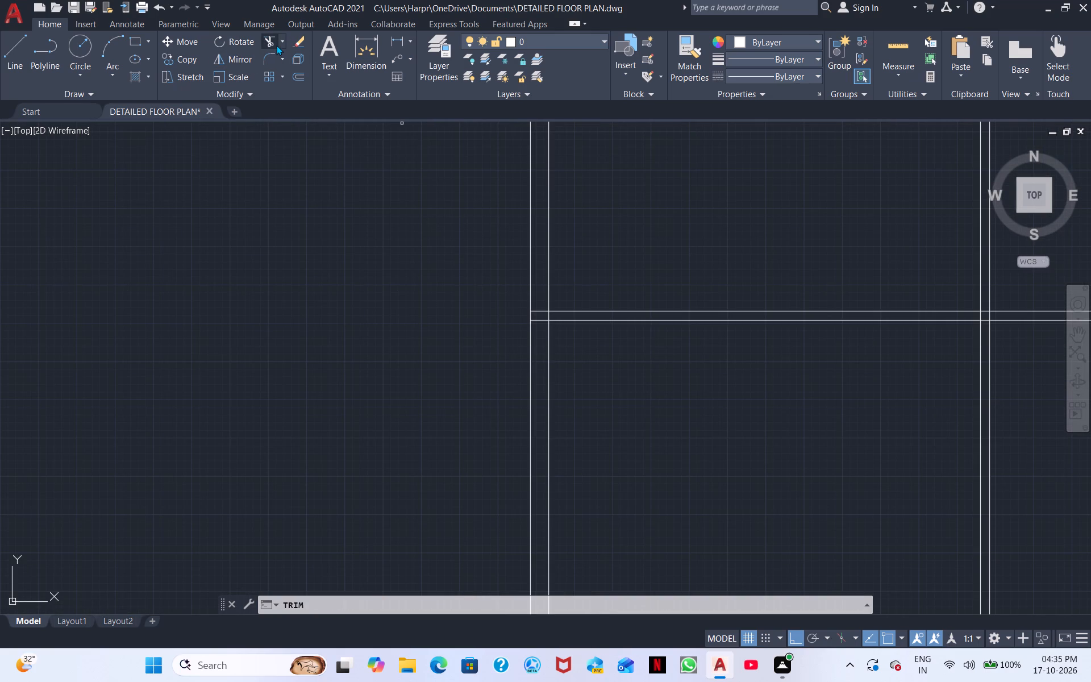
pyautogui.scroll(1, 448, 292)
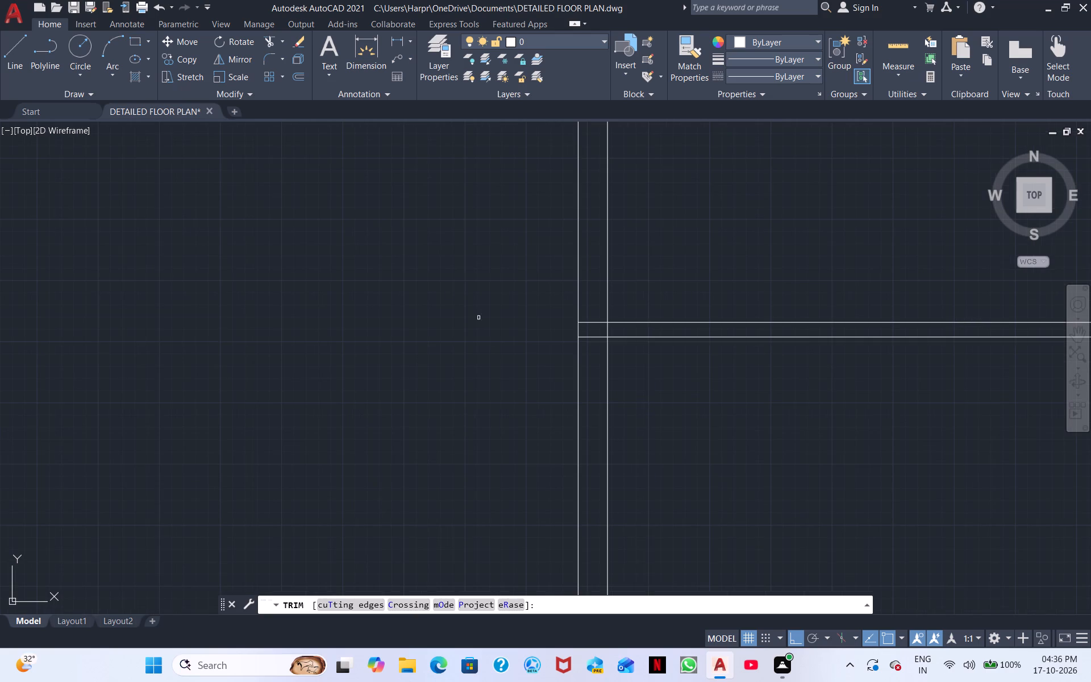
pyautogui.click(608, 331)
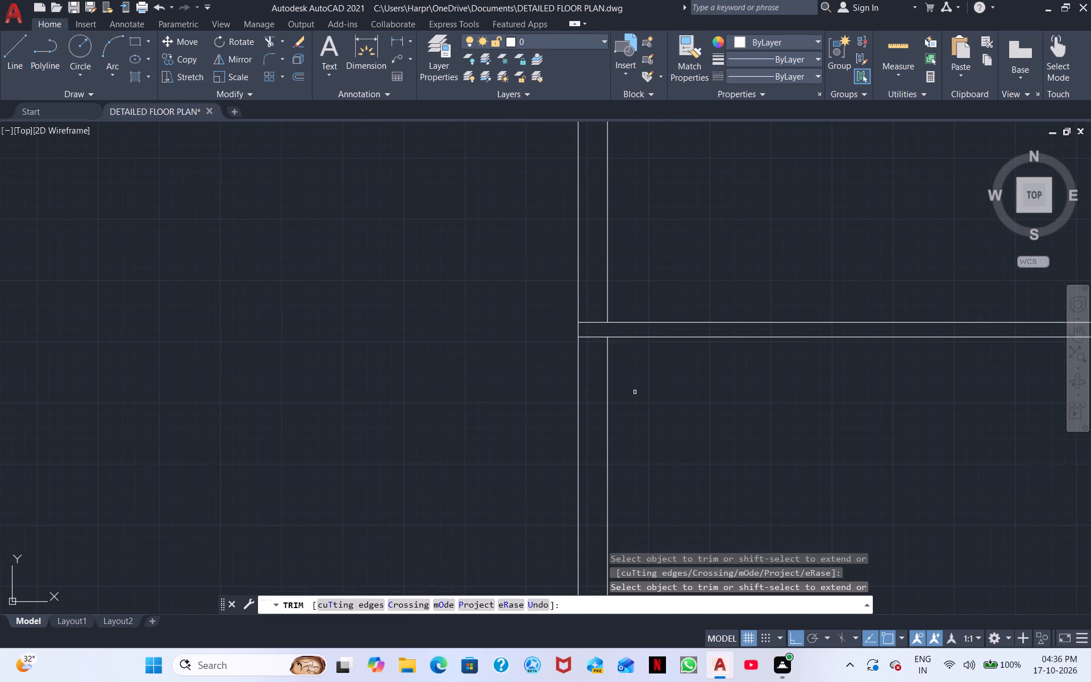
# Trim the left outer wall's inner line between the two lines of the second horizontal partition.
pyautogui.moveTo(632, 398); pyautogui.dragTo(621, 311, button='middle')
pyautogui.scroll(-2, 647, 371)
pyautogui.moveTo(685, 440); pyautogui.dragTo(698, 335, button='middle')
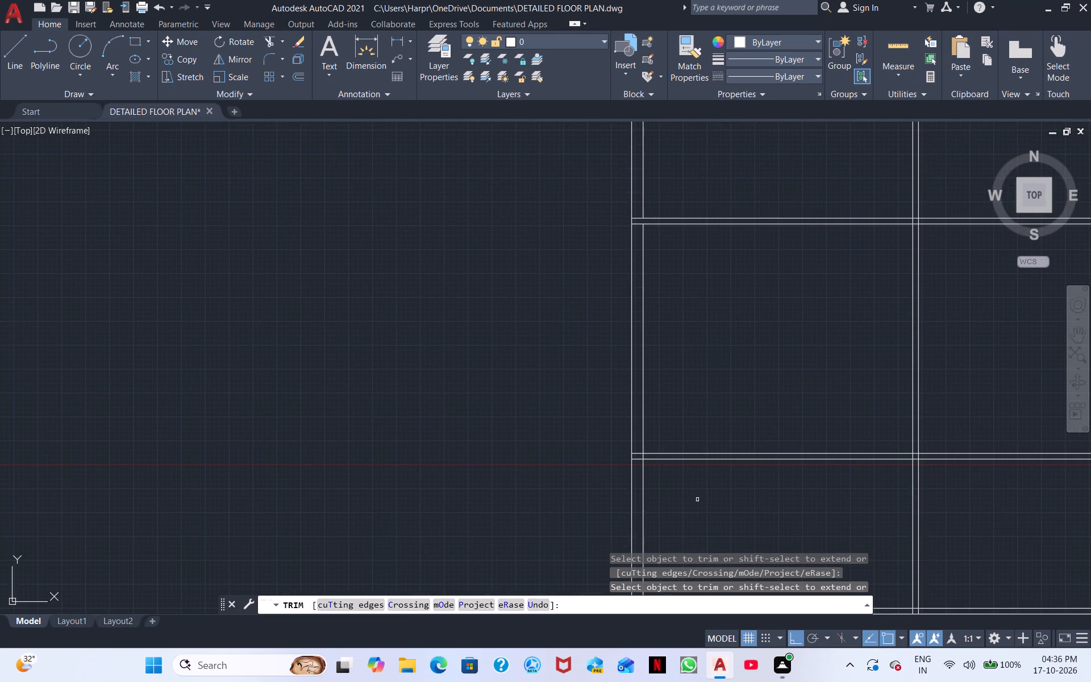
pyautogui.scroll(3, 664, 472)
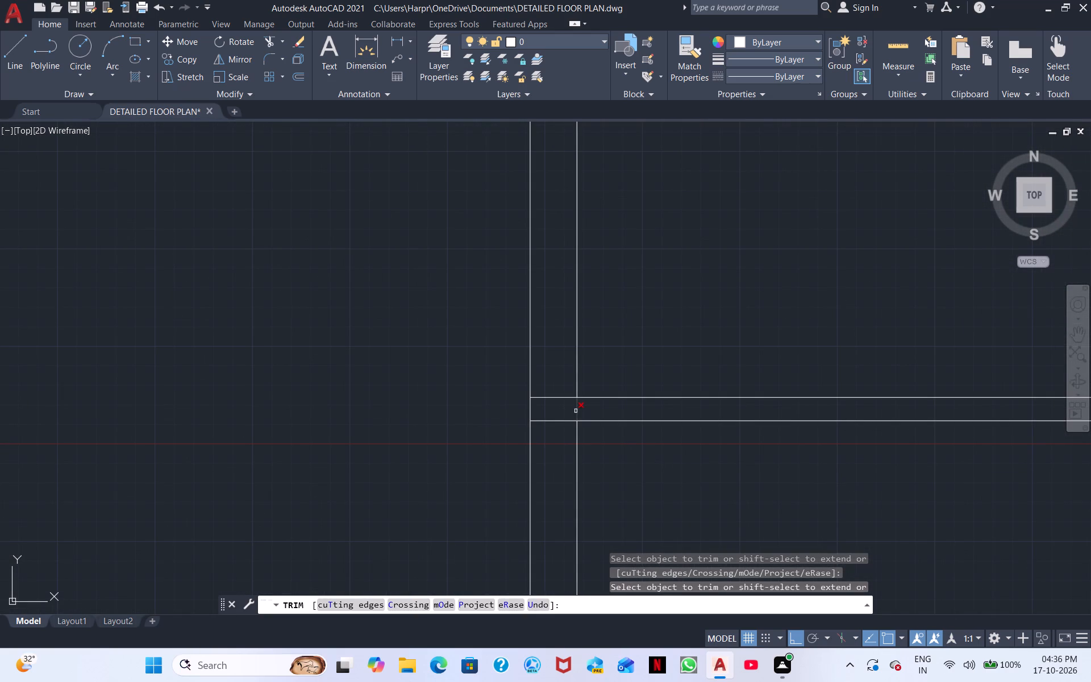
pyautogui.click(578, 410)
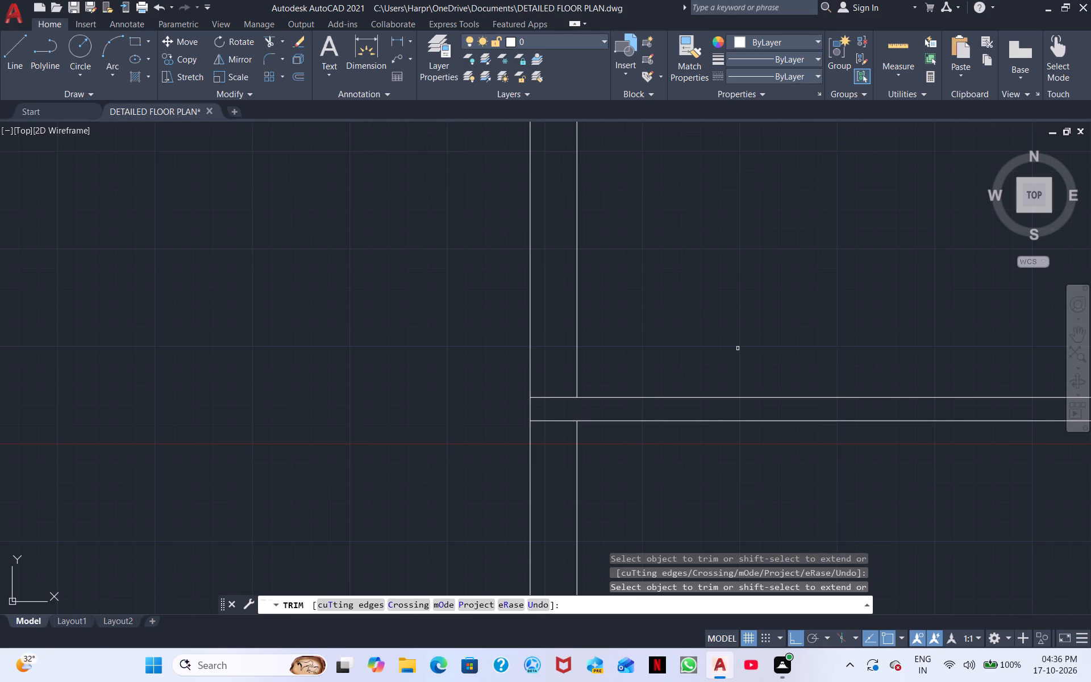
pyautogui.rightClick(738, 348)
pyautogui.rightClick(738, 348)
pyautogui.click(774, 371)
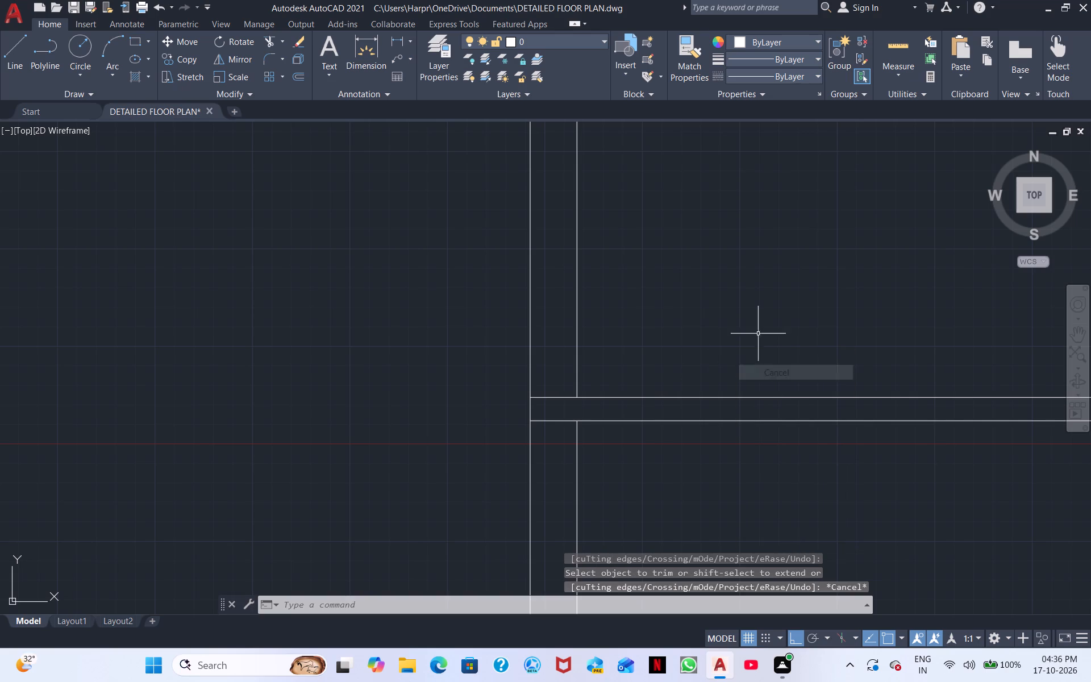
# Offset the left outer wall's inner line 4'6" to the right, between the first and second horizontal partitions.
pyautogui.moveTo(790, 291); pyautogui.dragTo(734, 385, button='middle')
pyautogui.scroll(-1, 732, 385)
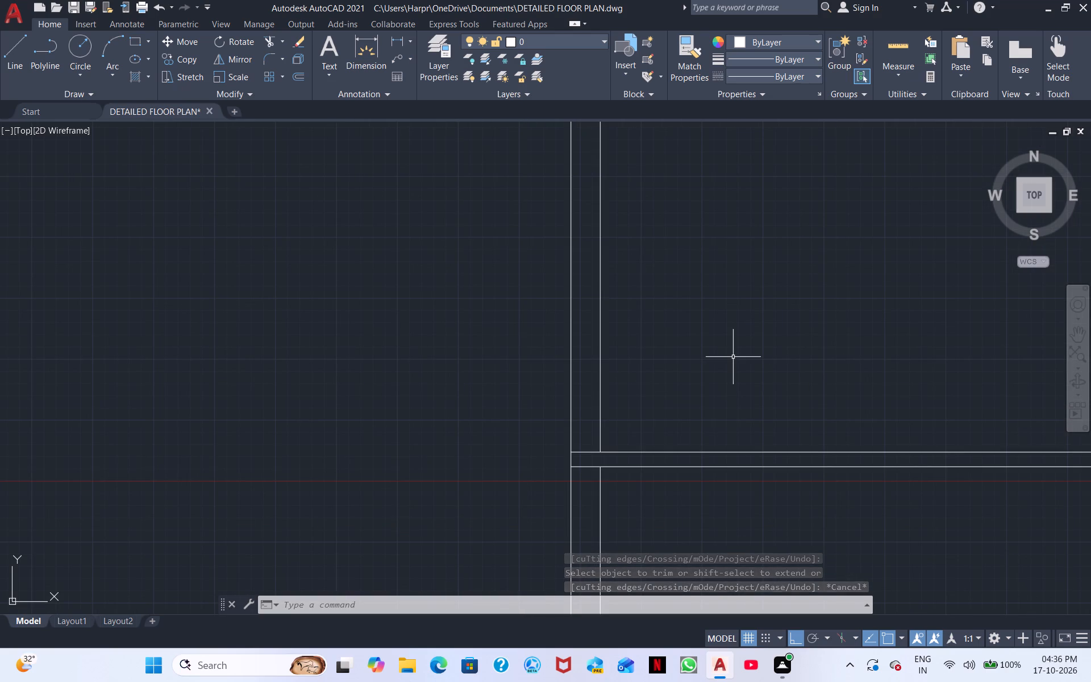
pyautogui.write('O')
pyautogui.press('space')
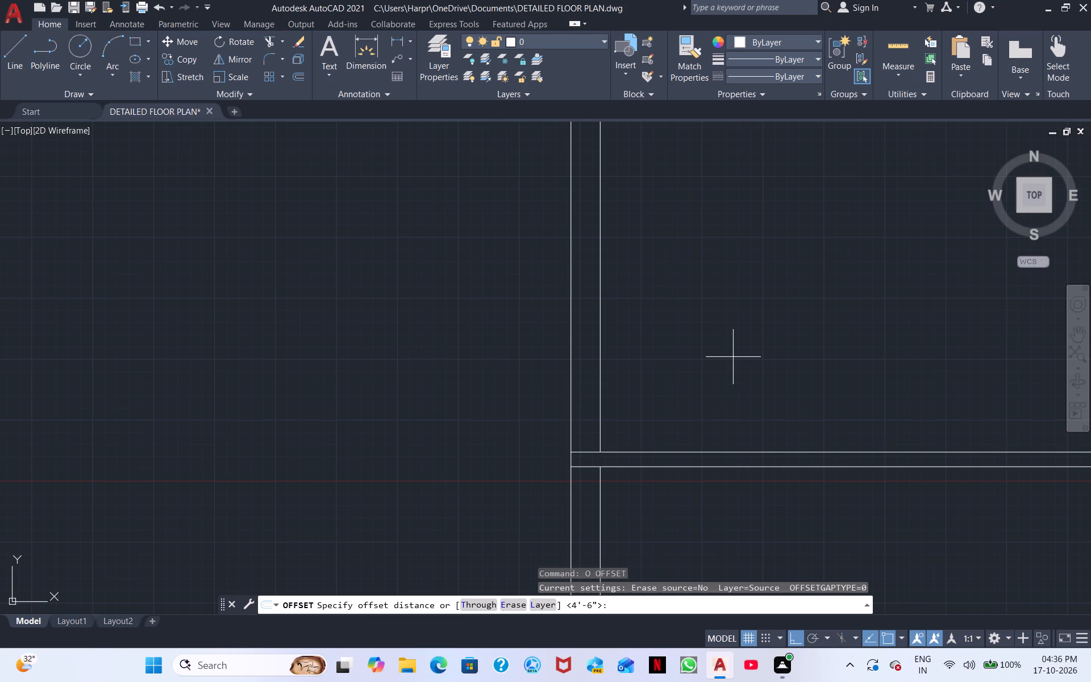
pyautogui.write("4'6?'")
pyautogui.press('BackSpace')
pyautogui.press('BackSpace')
pyautogui.write('"')
pyautogui.press('space')
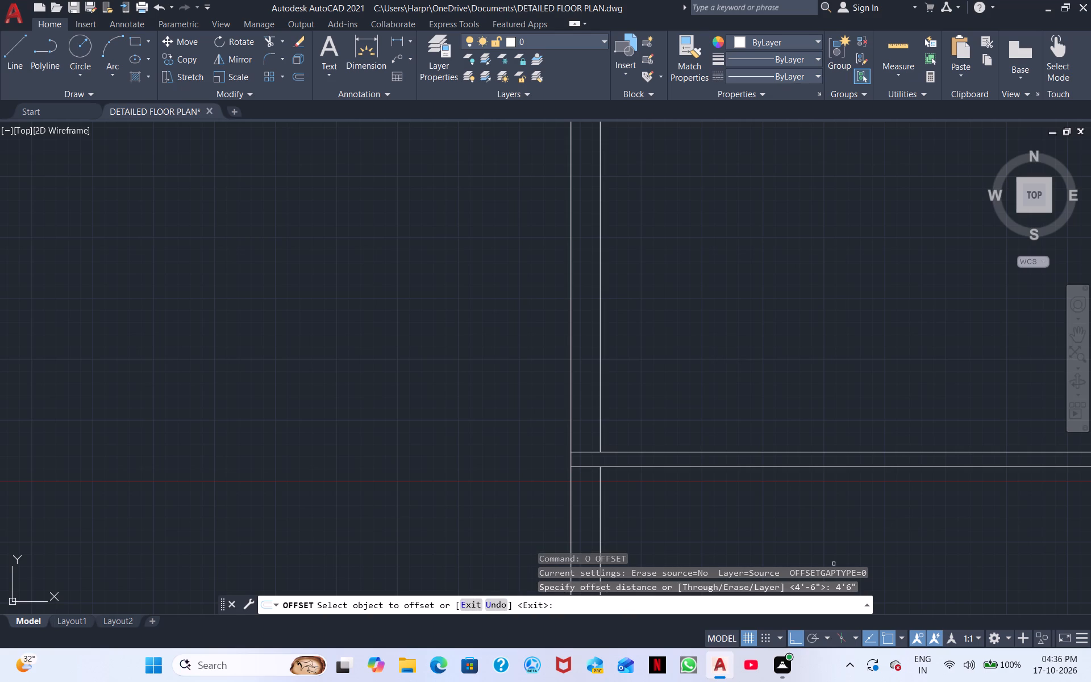
pyautogui.moveTo(876, 272); pyautogui.dragTo(788, 399, button='middle')
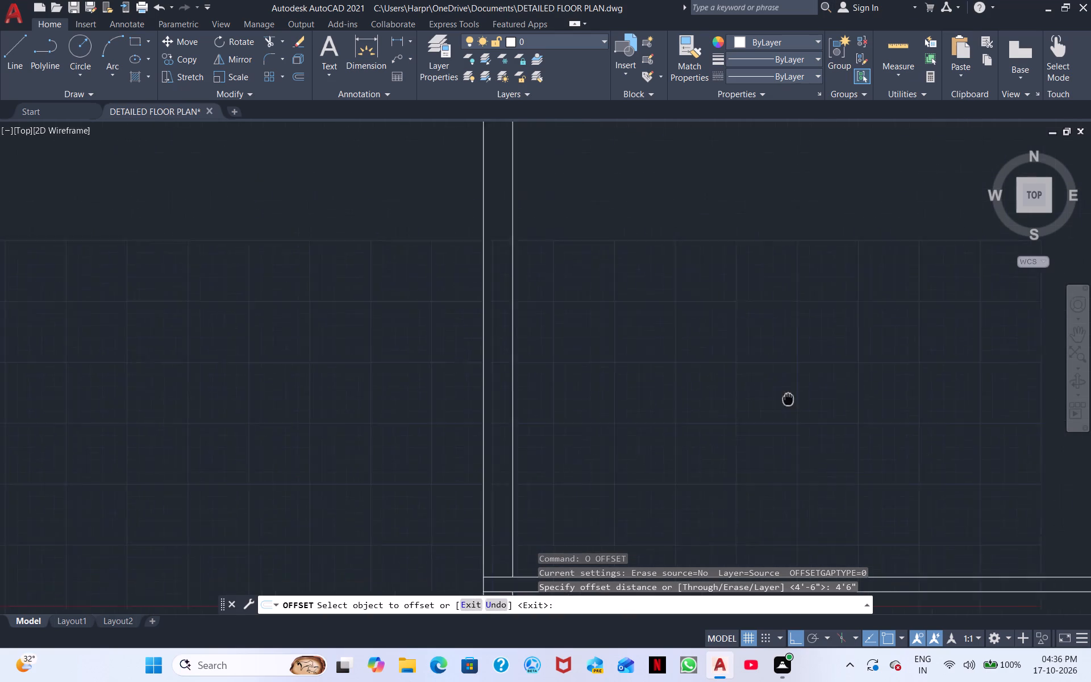
pyautogui.moveTo(788, 399); pyautogui.dragTo(771, 425, button='middle')
pyautogui.scroll(-1, 771, 425)
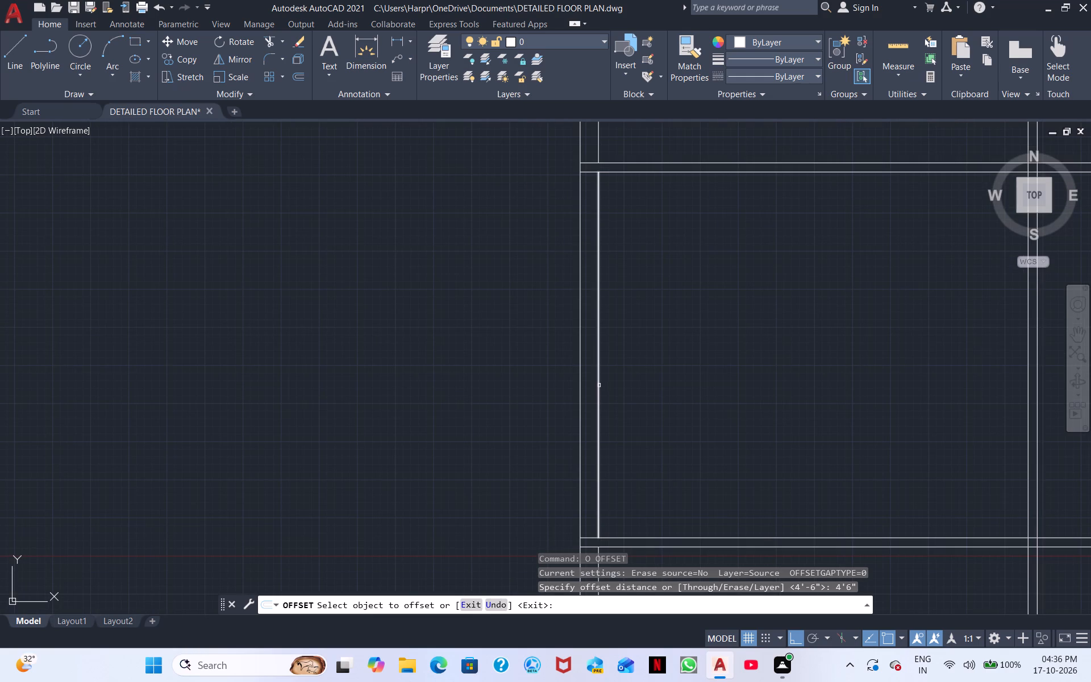
pyautogui.click(599, 385)
pyautogui.click(643, 378)
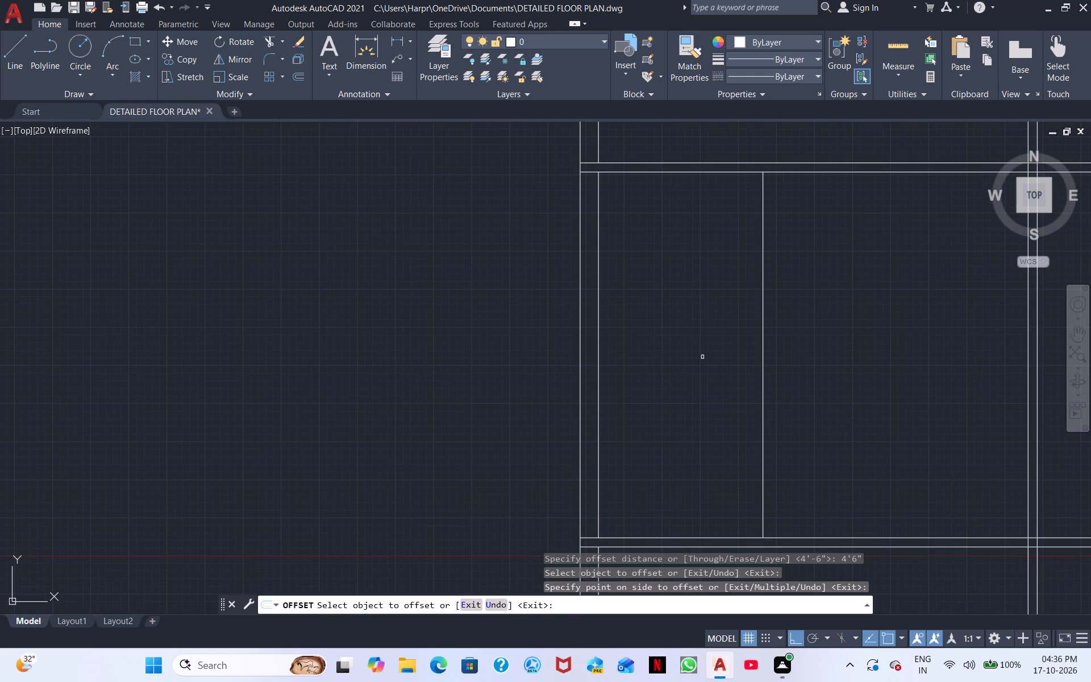
pyautogui.press('space')
# Offset the new vertical line 3" to the right to form the partition's thickness.
pyautogui.press('space')
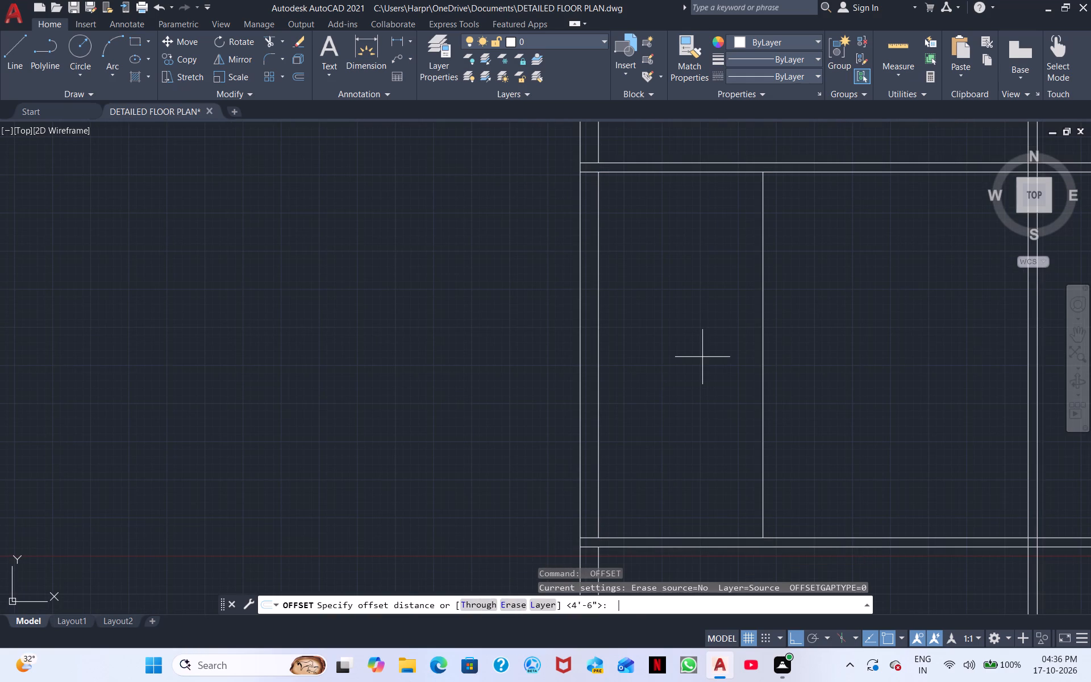
pyautogui.write('3"')
pyautogui.press('Return')
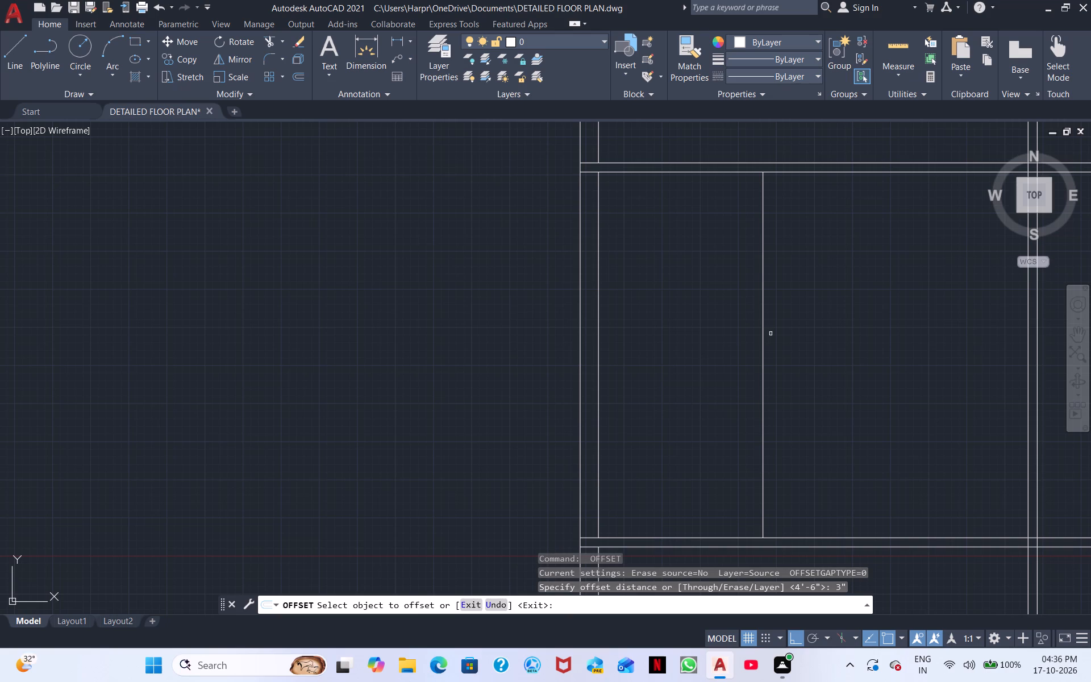
pyautogui.click(763, 371)
pyautogui.click(775, 370)
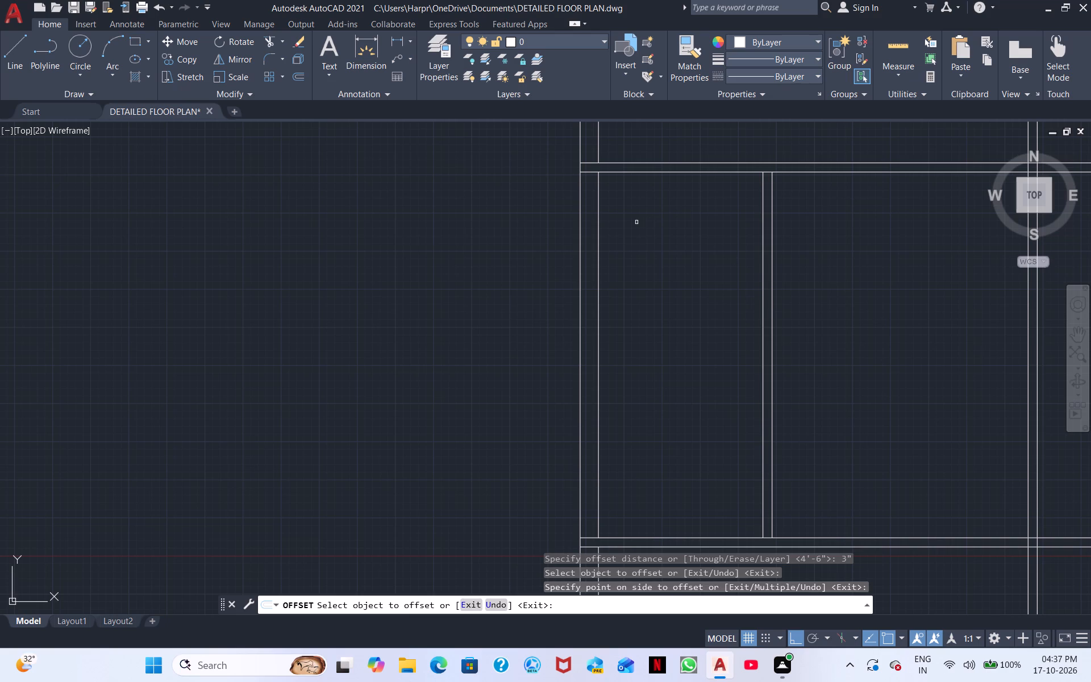
# Extend both lines of the new 3" vertical partition down to the lower line of the second horizontal partition.
pyautogui.scroll(-1, 643, 223)
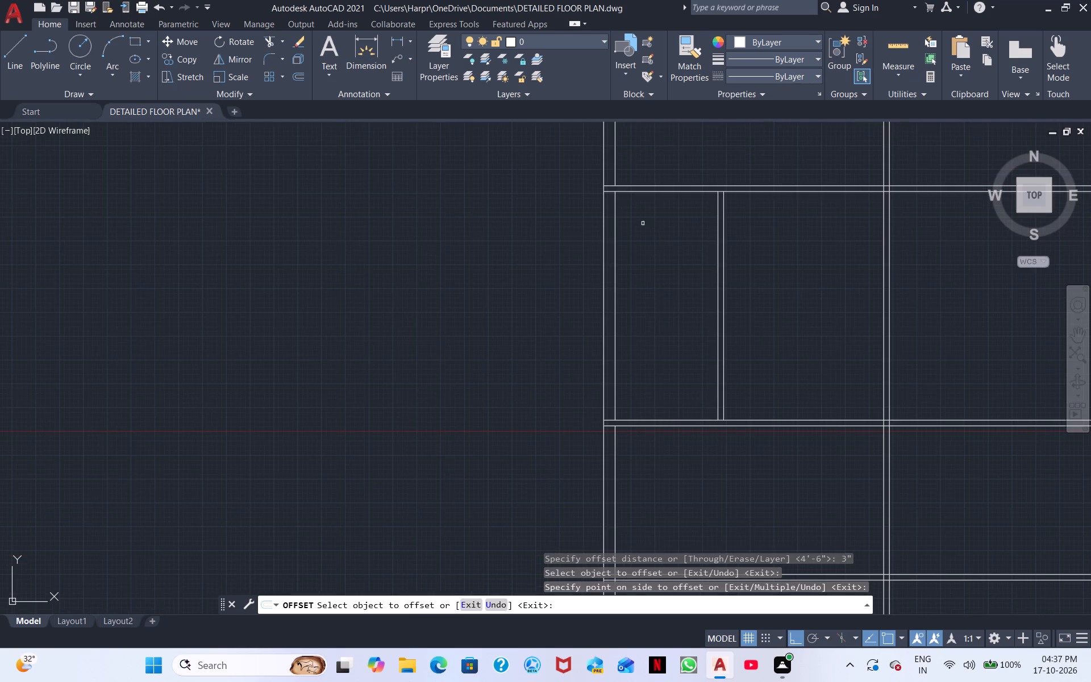
pyautogui.scroll(1, 650, 229)
pyautogui.moveTo(655, 230); pyautogui.dragTo(640, 236, button='middle')
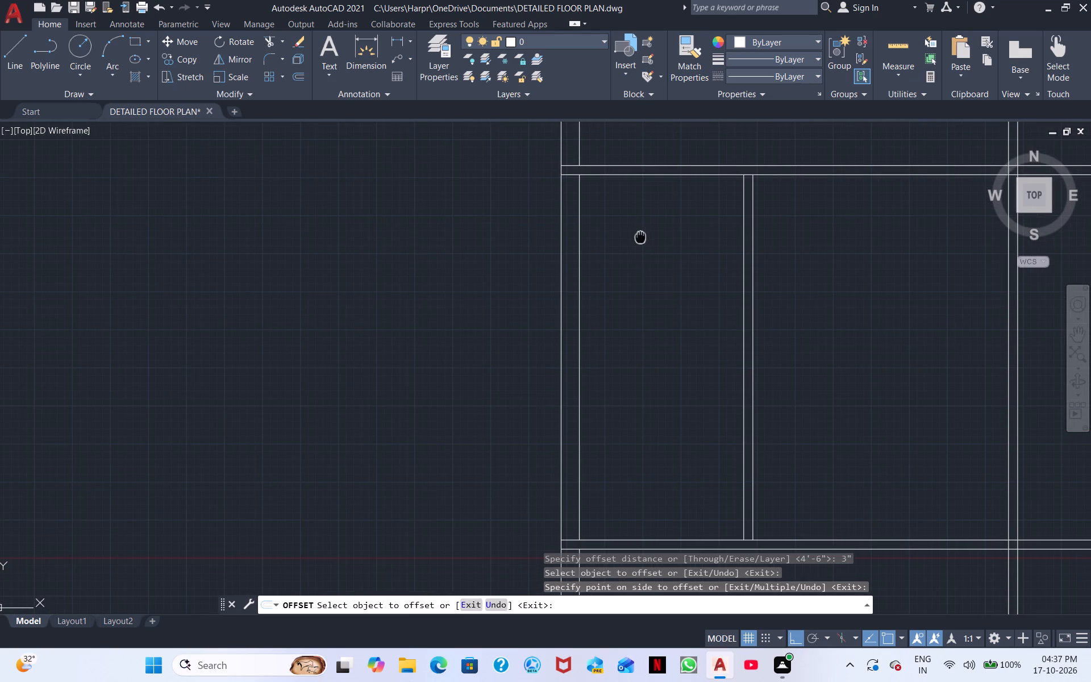
pyautogui.moveTo(640, 236); pyautogui.dragTo(640, 236, button='middle')
pyautogui.moveTo(648, 323); pyautogui.dragTo(588, 98, button='middle')
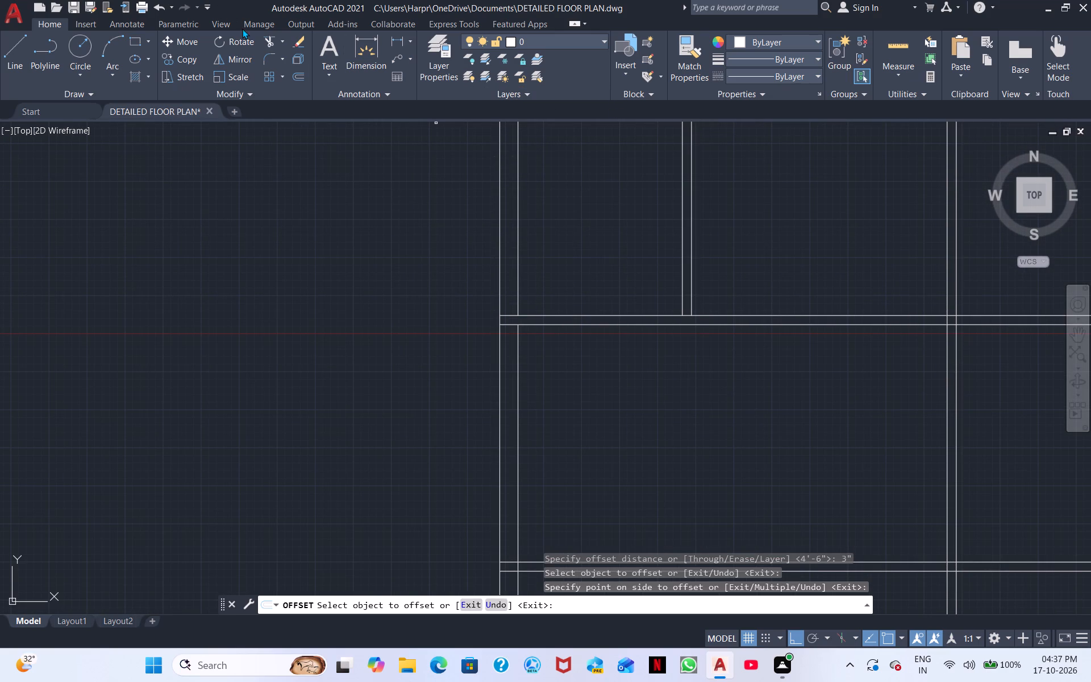
pyautogui.click(272, 36)
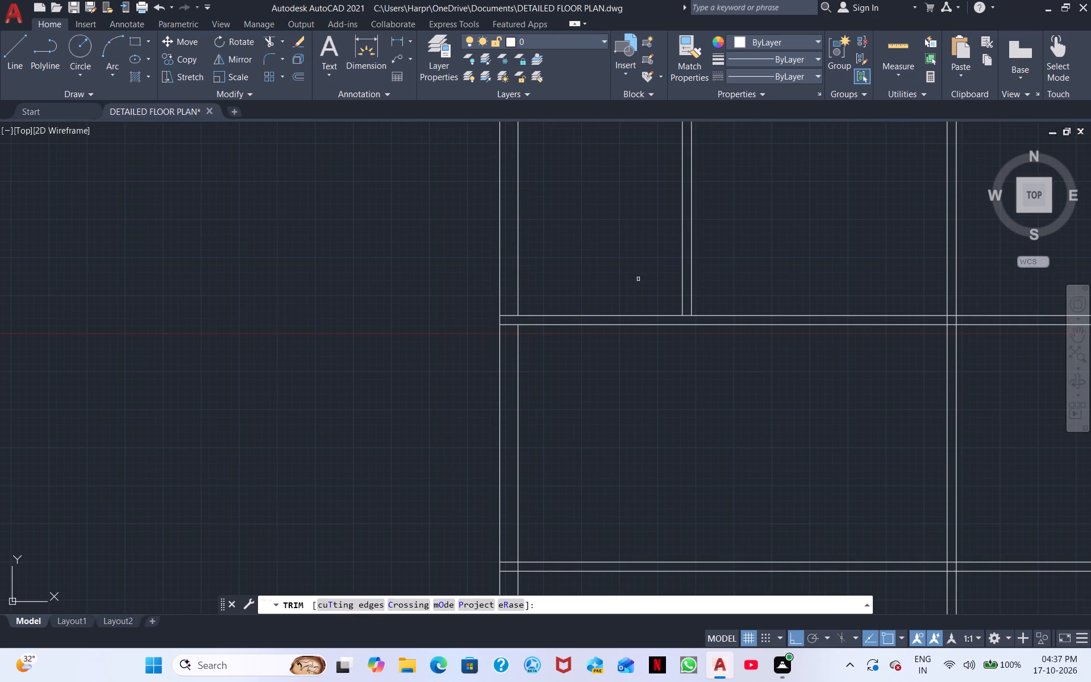
pyautogui.keyDown('shift'); pyautogui.click(690, 294); pyautogui.keyUp('shift')
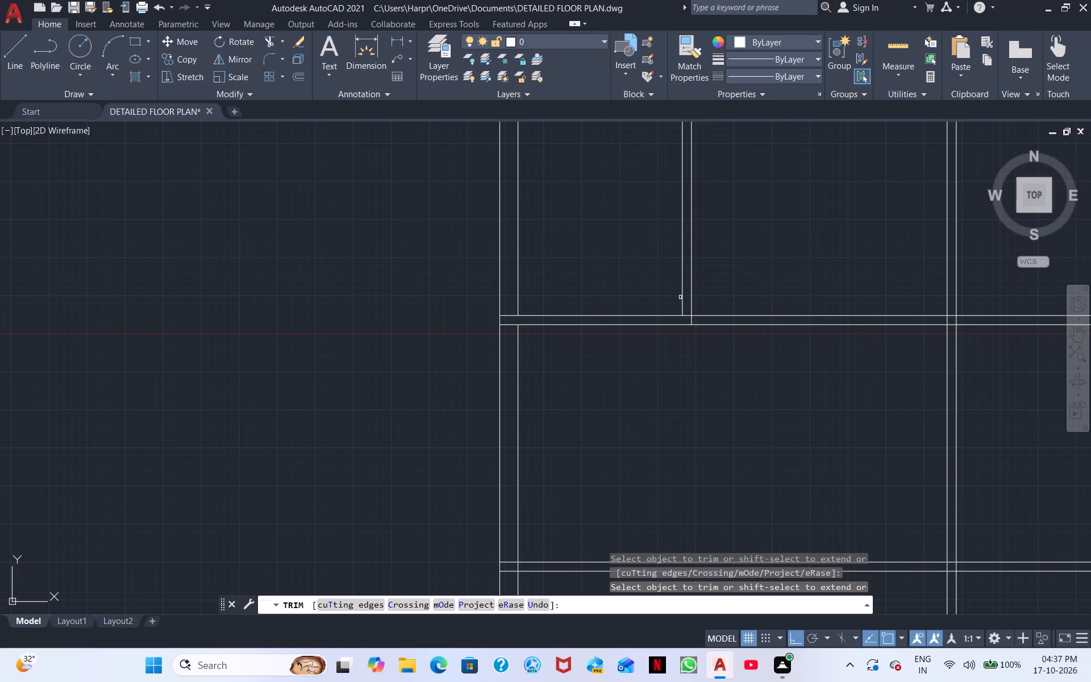
pyautogui.keyDown('shift'); pyautogui.click(681, 300); pyautogui.keyUp('shift')
# Trim the second horizontal partition's upper line between the two lines of the new vertical partition.
pyautogui.moveTo(698, 221); pyautogui.dragTo(714, 314, button='middle')
pyautogui.scroll(-1, 715, 316)
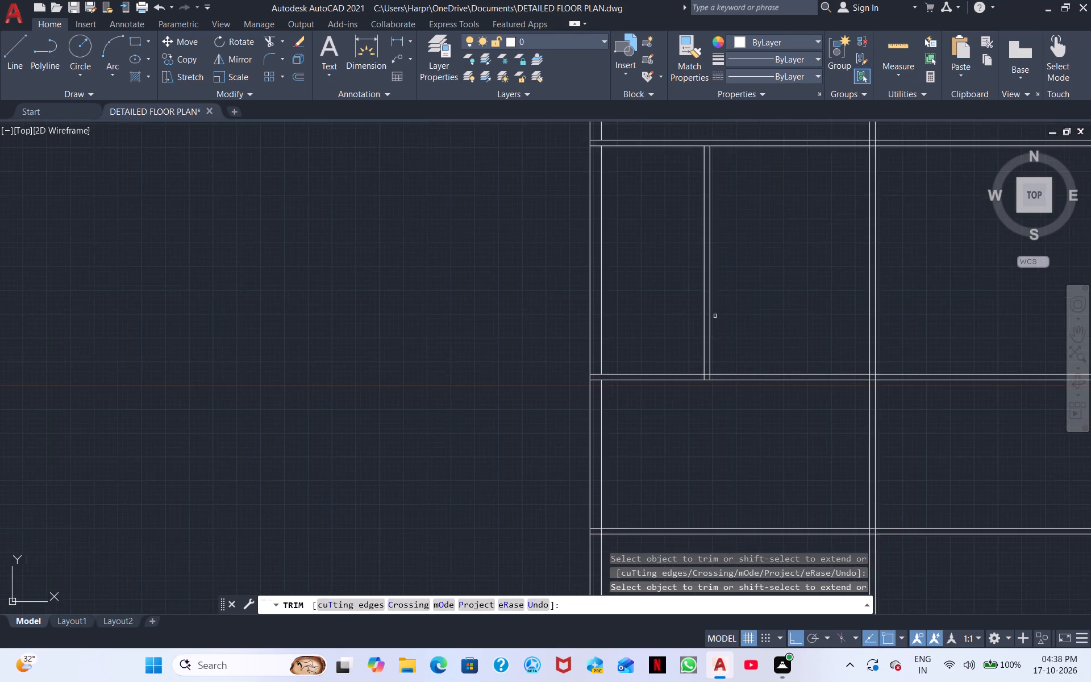
pyautogui.scroll(-1, 715, 316)
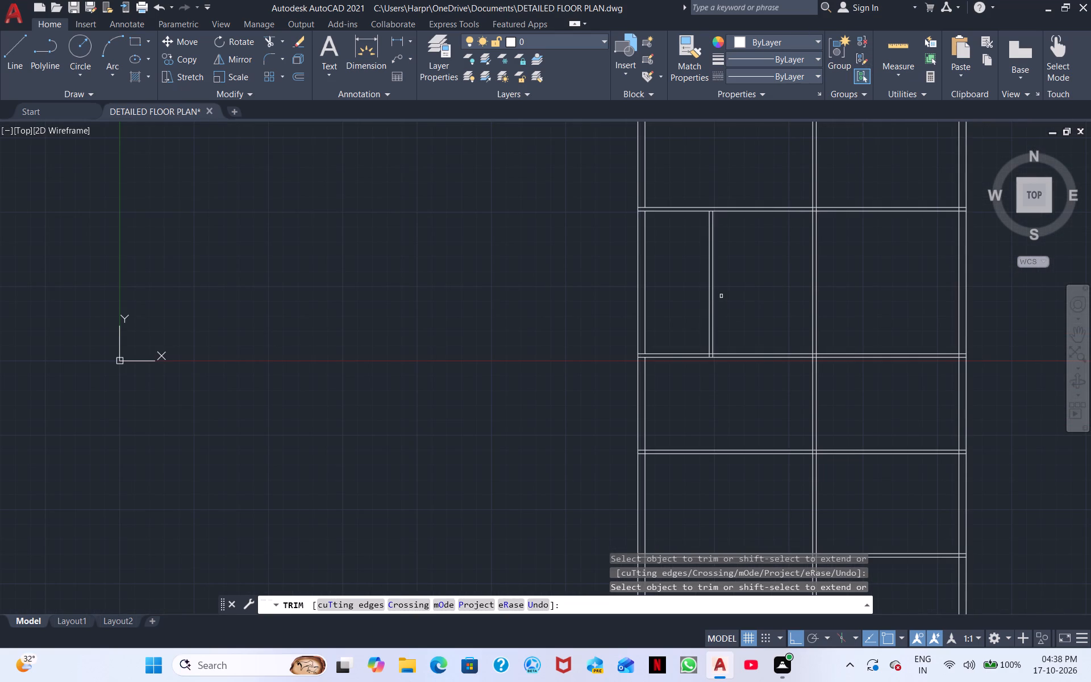
pyautogui.moveTo(721, 296); pyautogui.dragTo(723, 301, button='middle')
pyautogui.scroll(1, 728, 297)
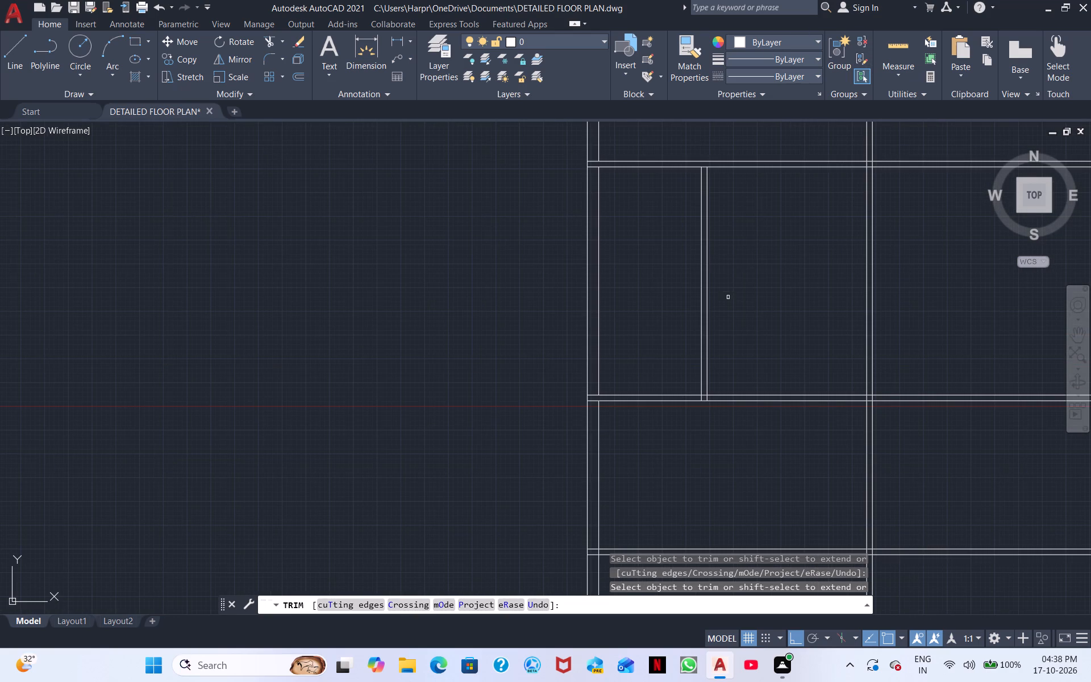
pyautogui.scroll(2, 702, 400)
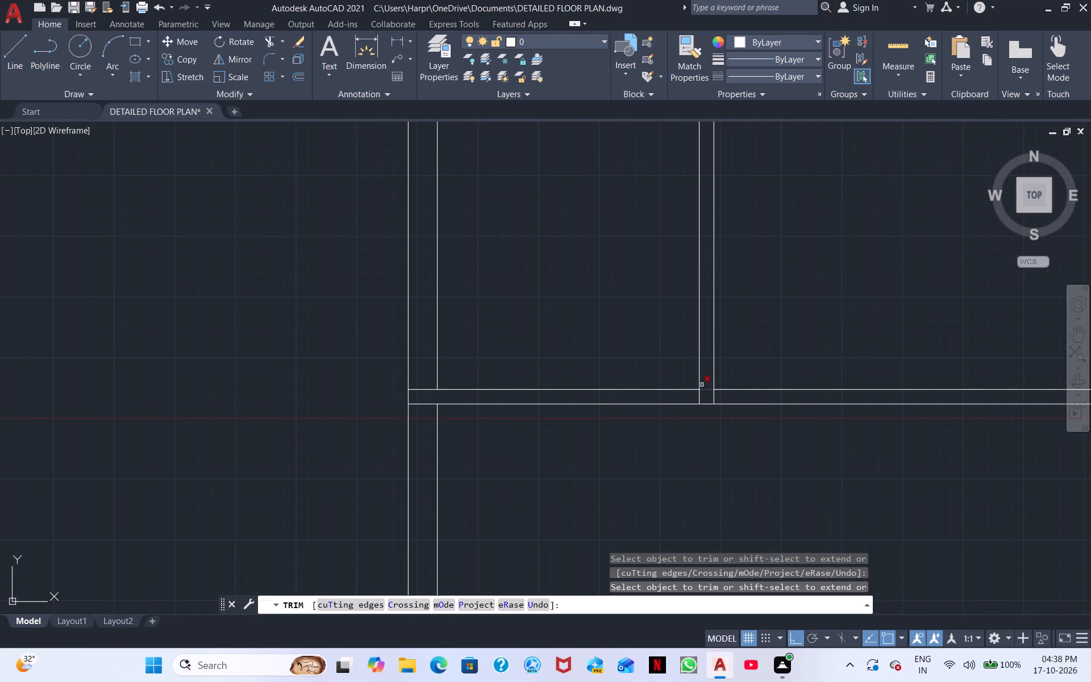
pyautogui.click(705, 392)
pyautogui.rightClick(610, 321)
pyautogui.click(651, 344)
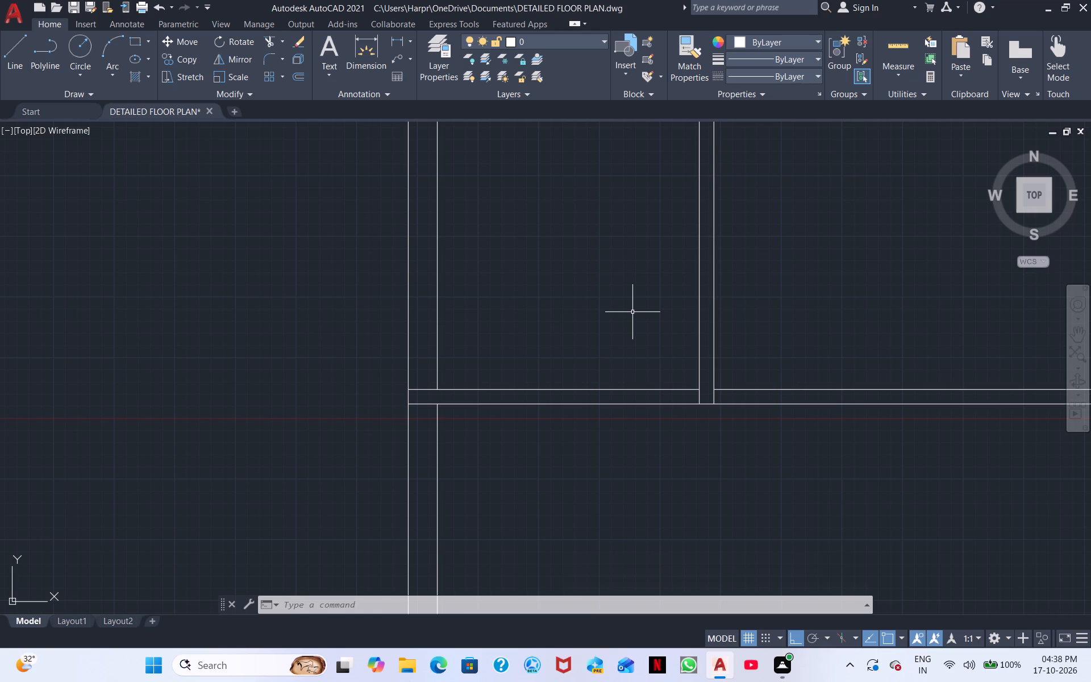
# Offset the second horizontal partition's upper line 7'1" upward, between the left outer wall and the new vertical partition.
pyautogui.press('o')
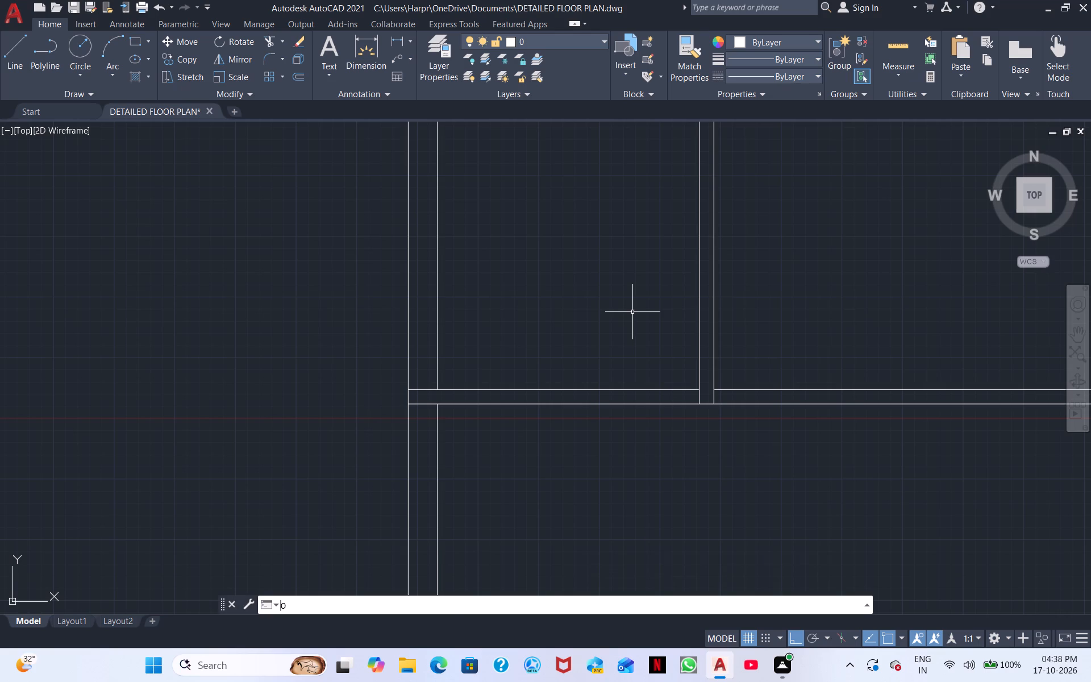
pyautogui.press('space')
pyautogui.press('7')
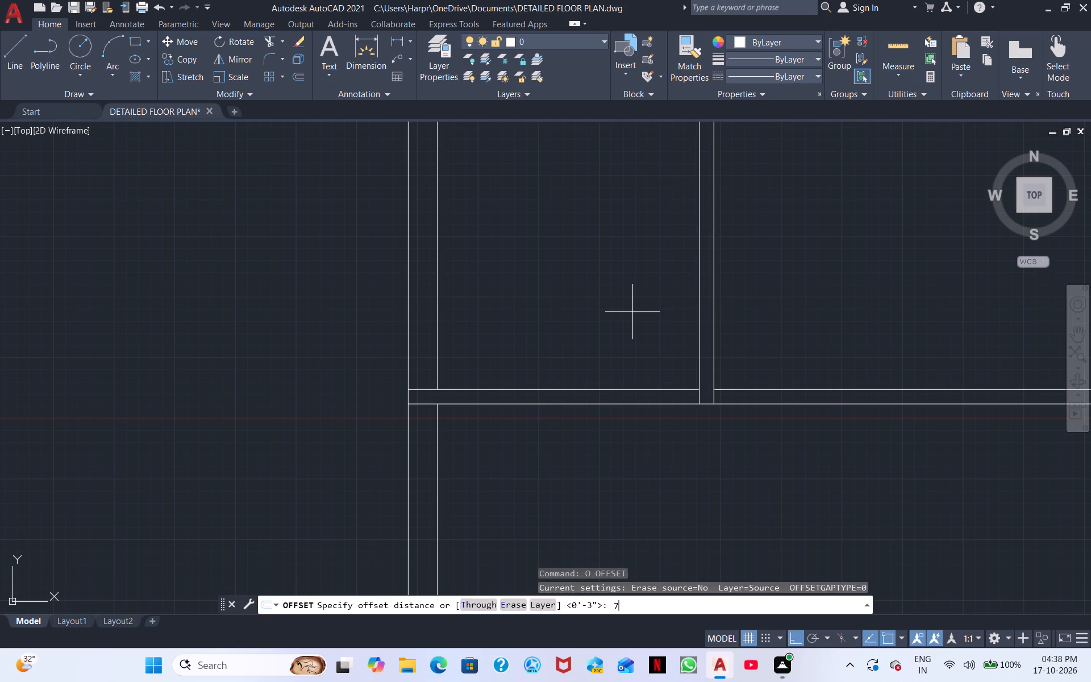
pyautogui.write('\'1"')
pyautogui.press('space')
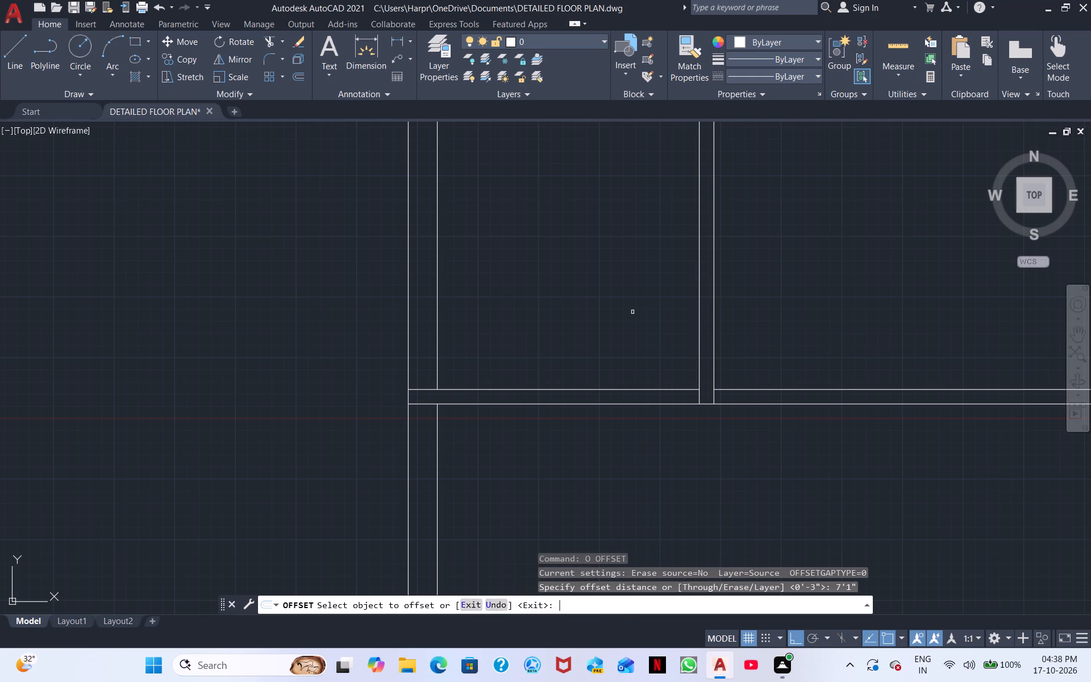
pyautogui.click(588, 389)
pyautogui.click(551, 277)
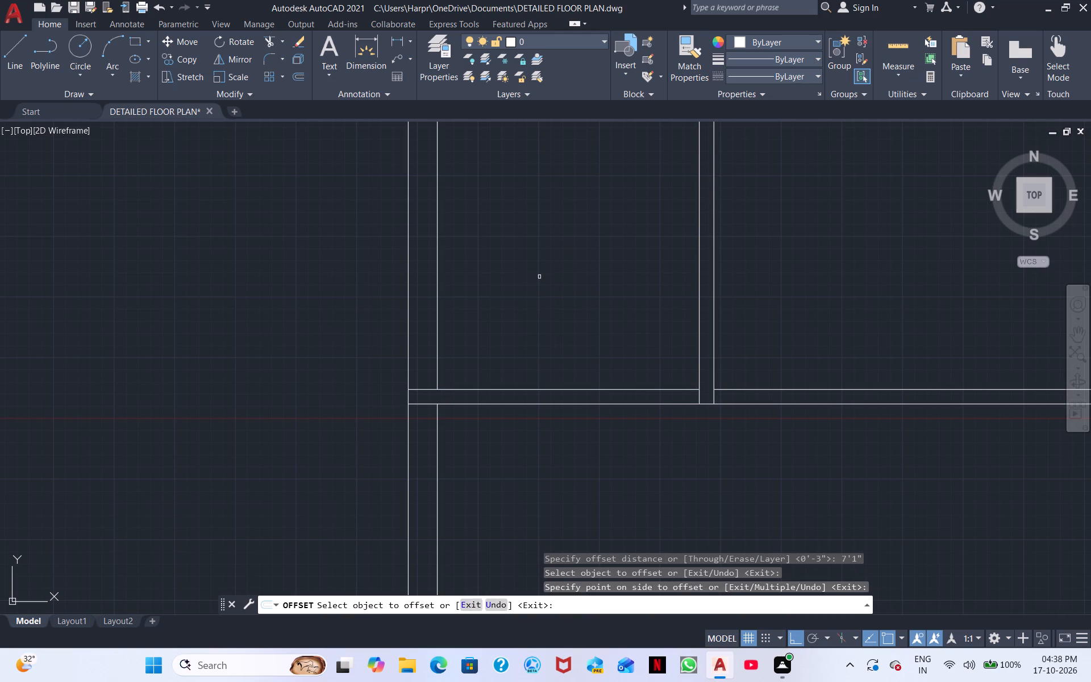
pyautogui.scroll(-1, 539, 277)
pyautogui.scroll(-2, 495, 263)
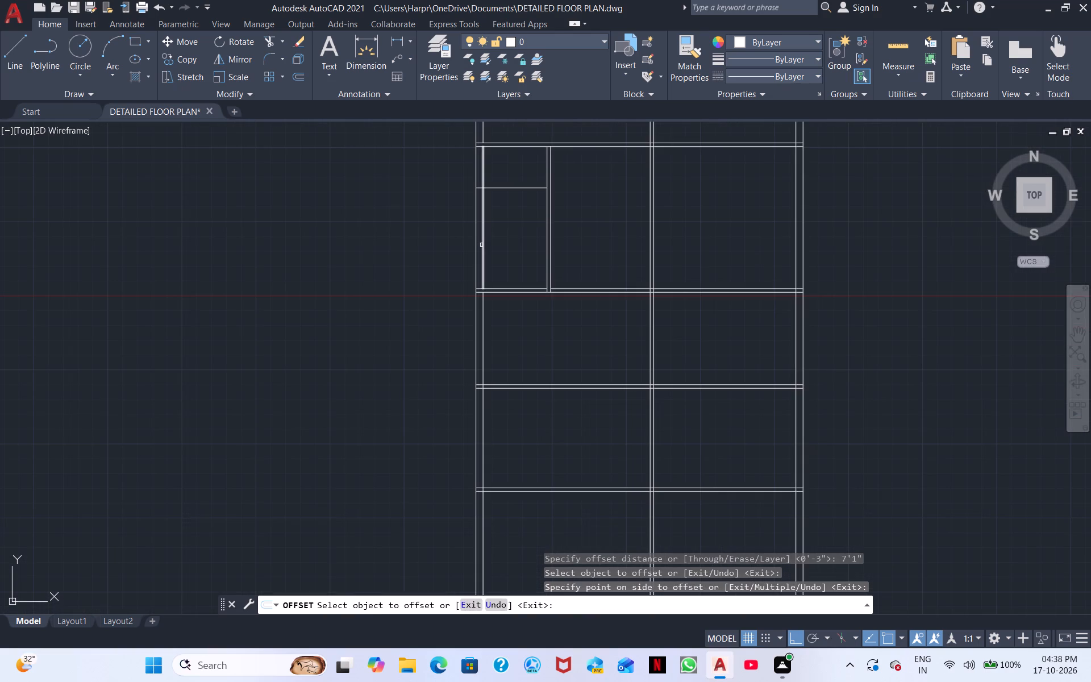
pyautogui.scroll(2, 481, 245)
pyautogui.moveTo(517, 228); pyautogui.dragTo(559, 418, button='middle')
pyautogui.scroll(-1, 515, 239)
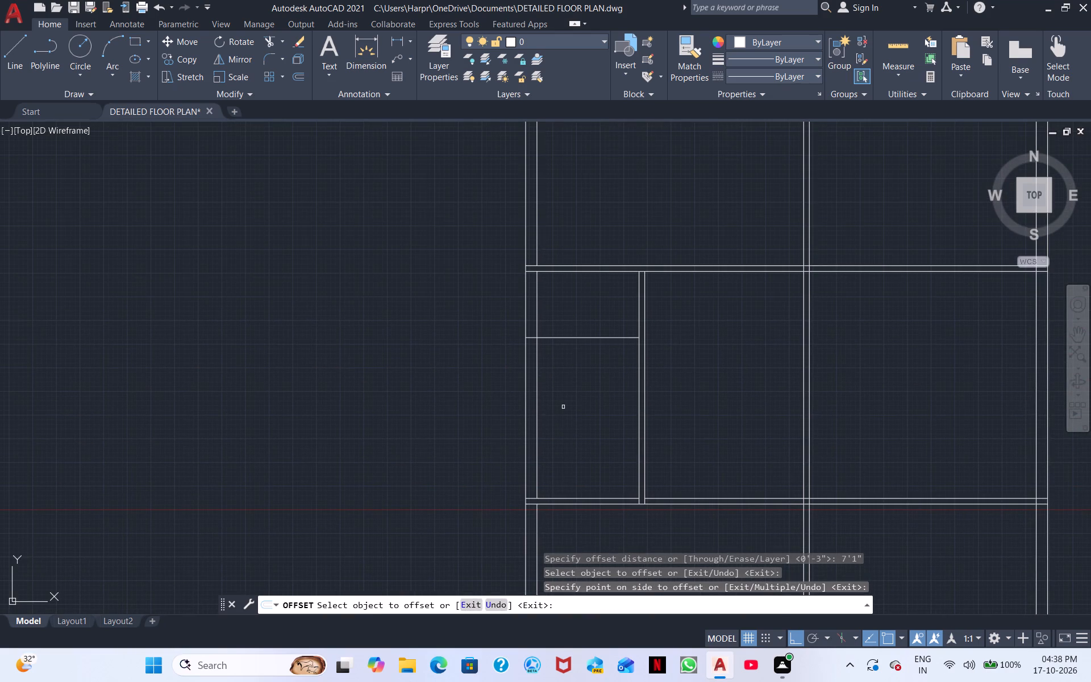
pyautogui.scroll(1, 563, 407)
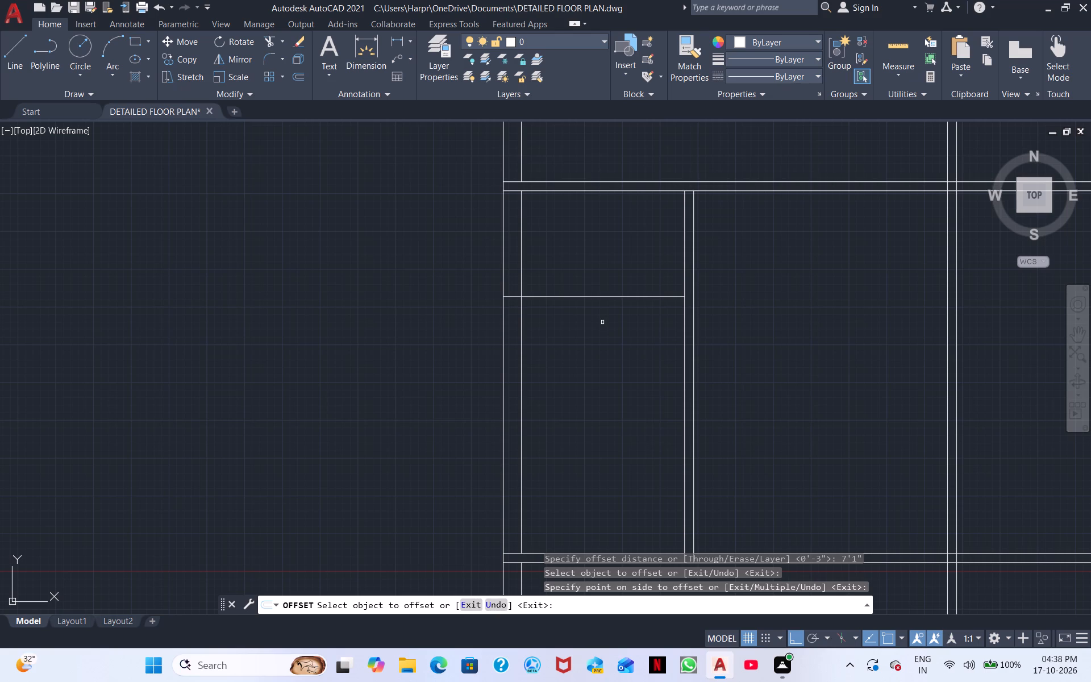
pyautogui.press('space')
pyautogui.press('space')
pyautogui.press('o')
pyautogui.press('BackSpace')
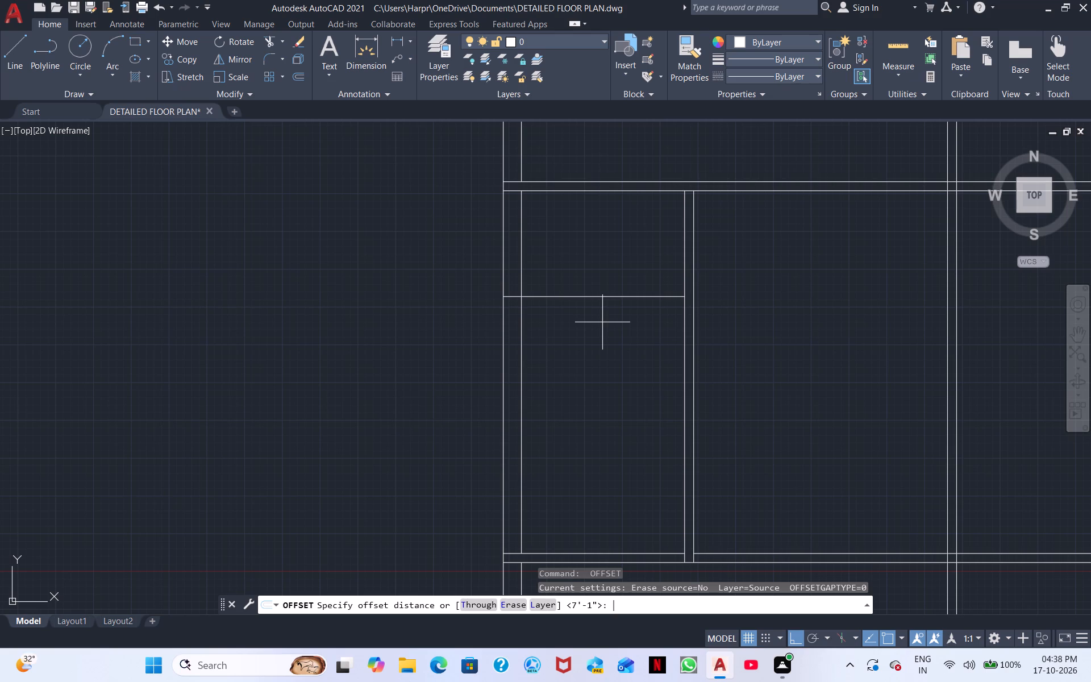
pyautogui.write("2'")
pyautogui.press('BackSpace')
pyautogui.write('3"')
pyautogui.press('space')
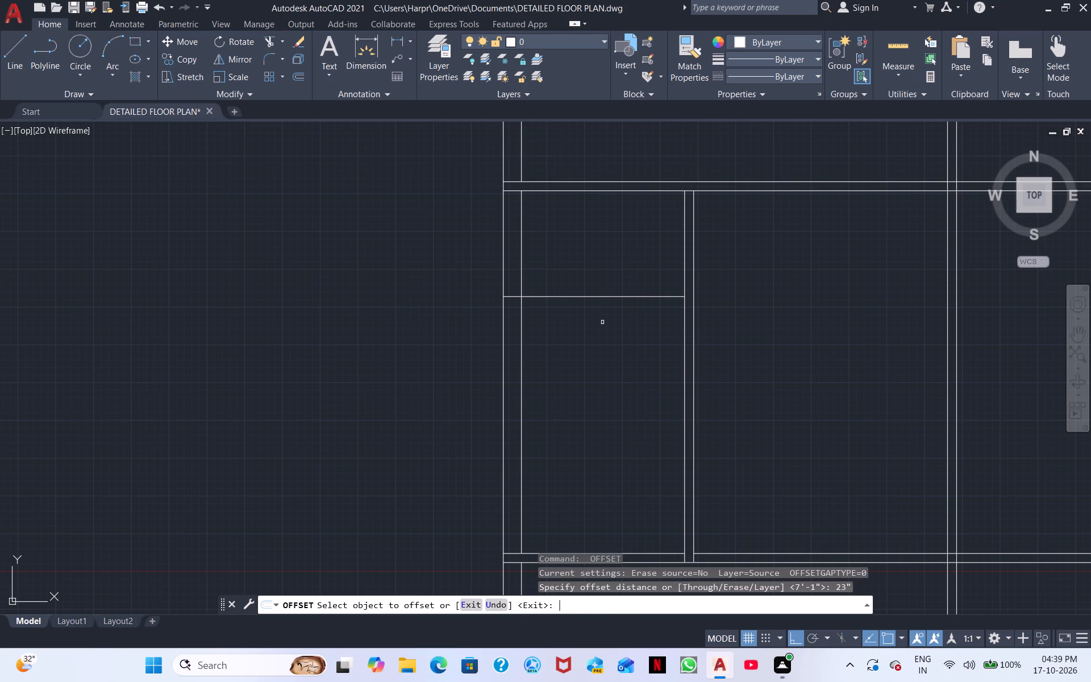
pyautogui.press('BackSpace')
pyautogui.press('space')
# Offset the new horizontal line 3" upward to form the short partition's thickness.
pyautogui.press('space')
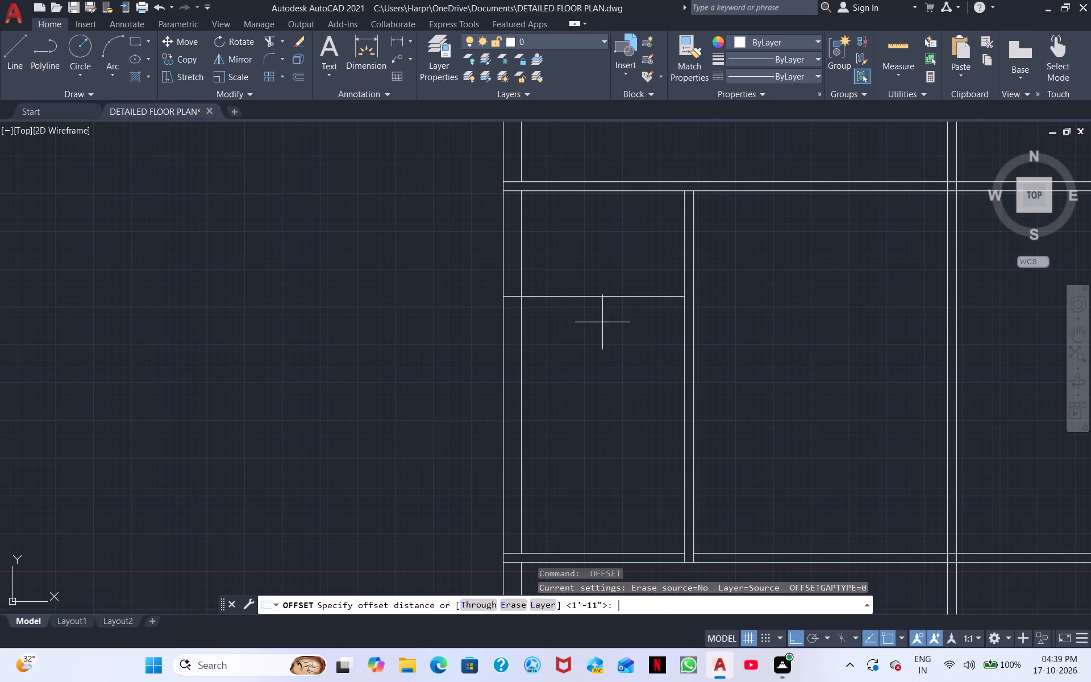
pyautogui.write('3"')
pyautogui.press('Return')
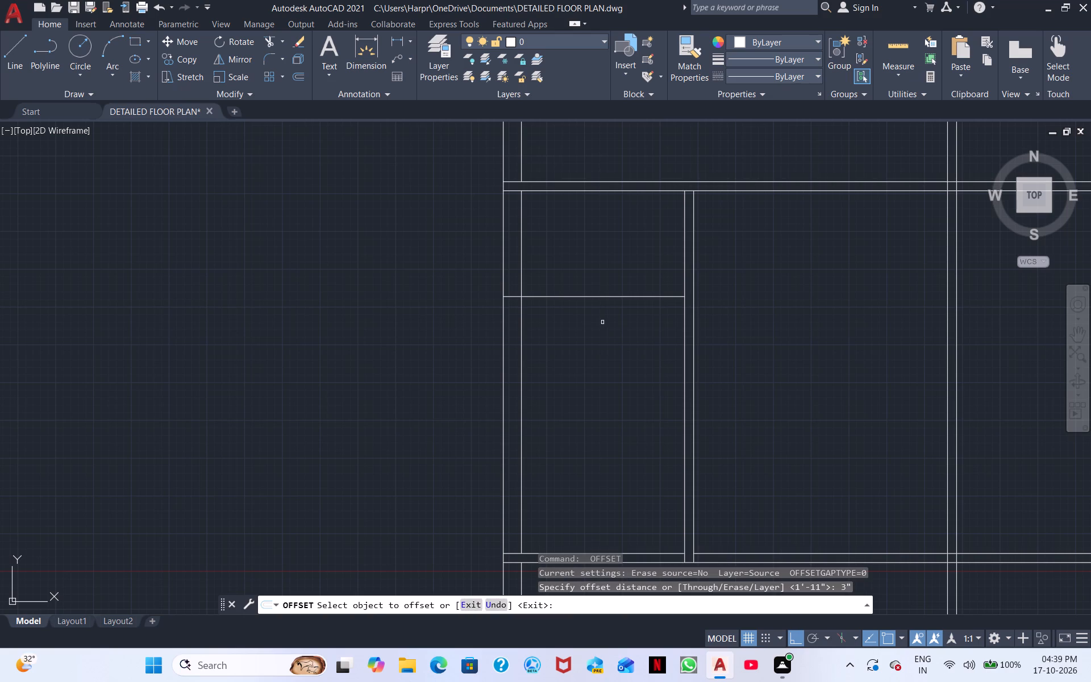
pyautogui.click(587, 297)
pyautogui.click(584, 270)
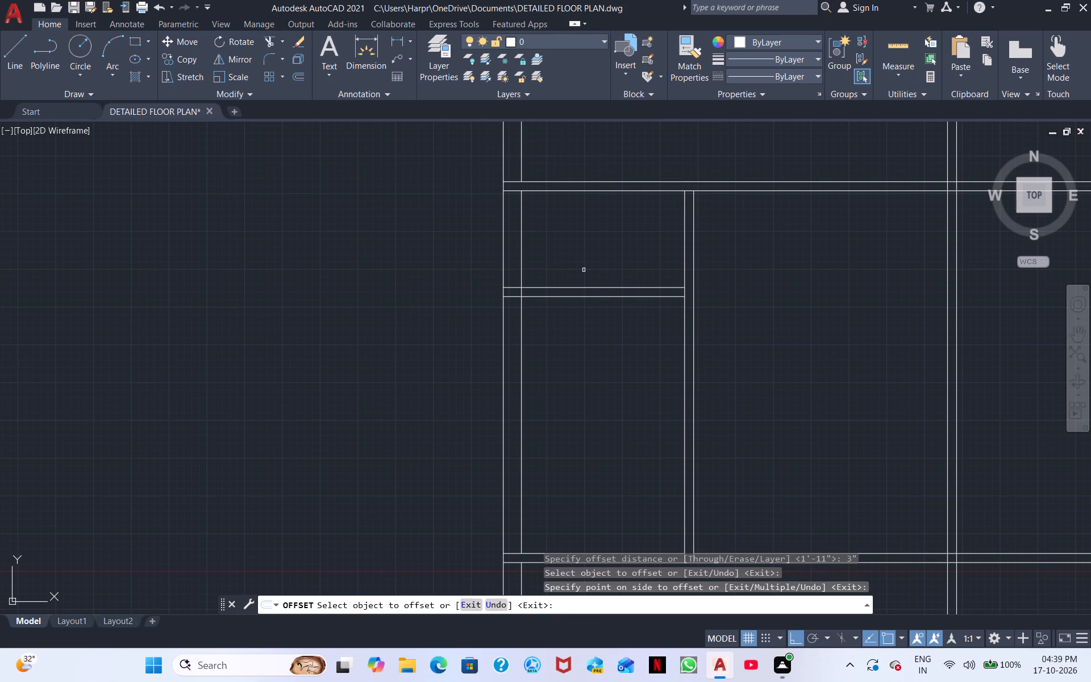
# Measure the vertical gap between the short partition's upper line and the first horizontal partition's lower line with a temporary linear dimension.
pyautogui.click(398, 39)
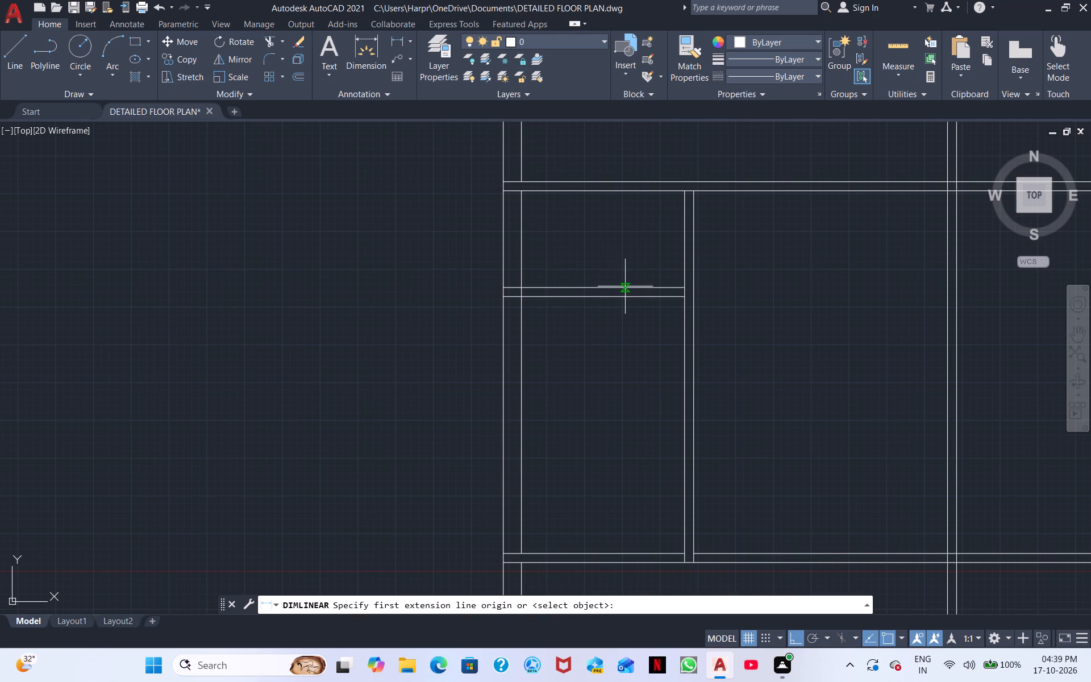
pyautogui.click(624, 286)
pyautogui.click(618, 193)
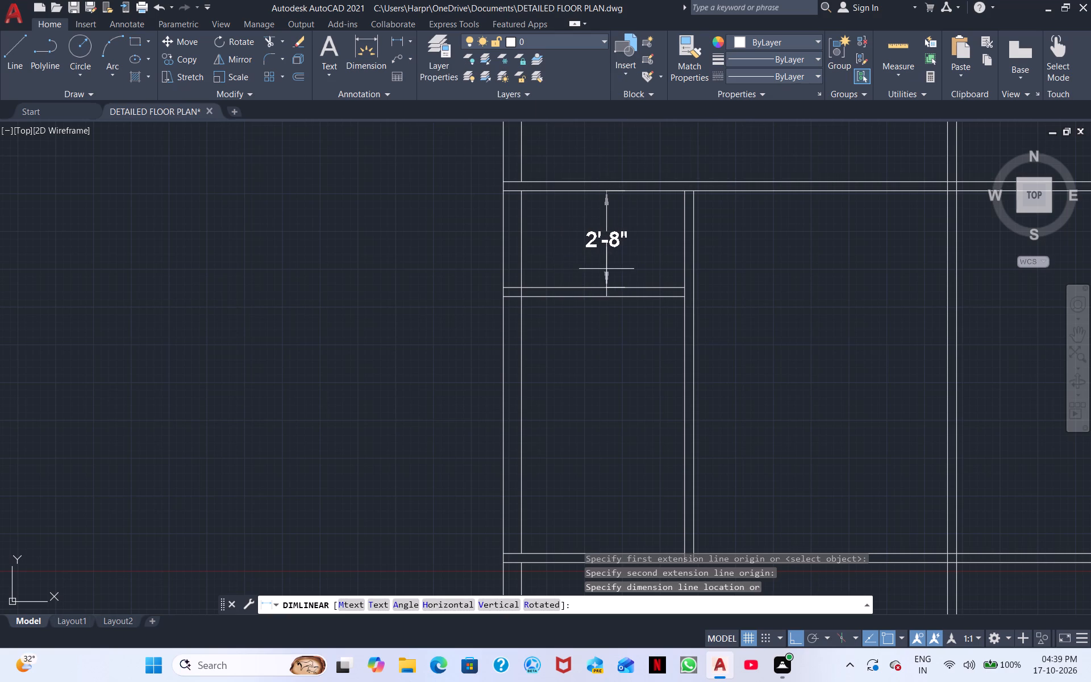
pyautogui.press('Escape')
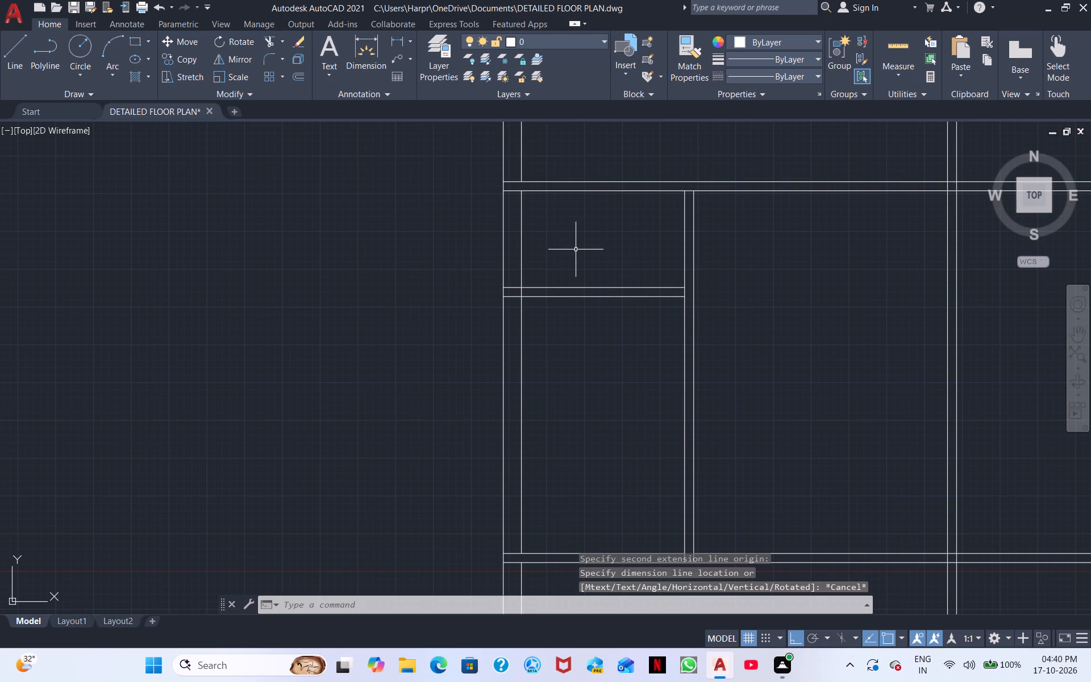
pyautogui.moveTo(573, 248); pyautogui.dragTo(571, 302, button='middle')
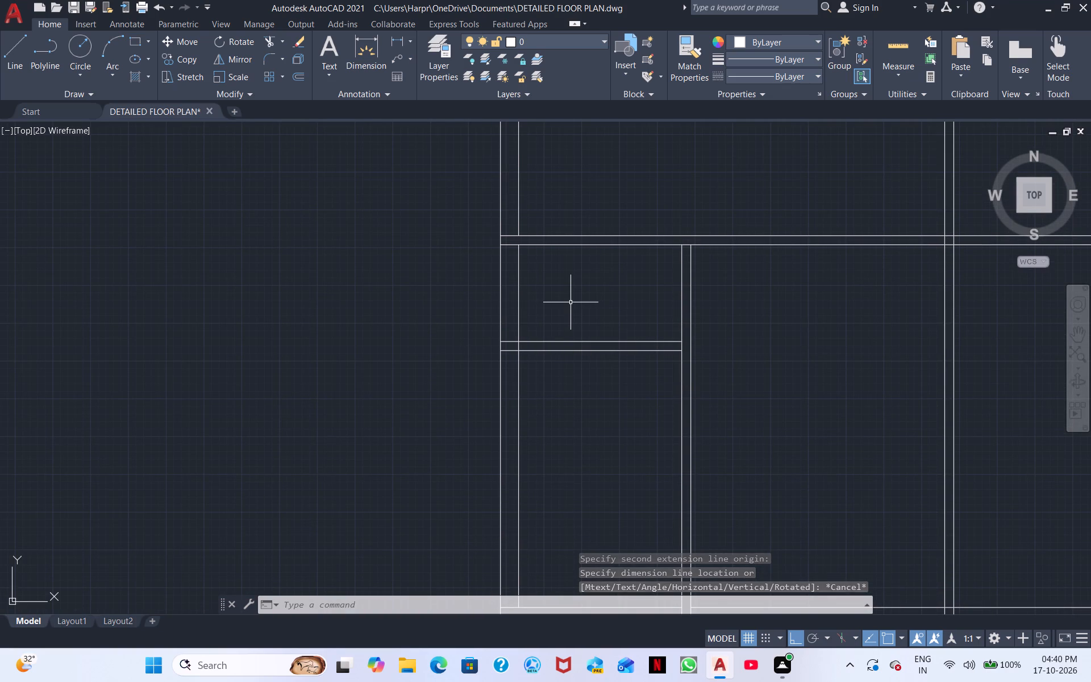
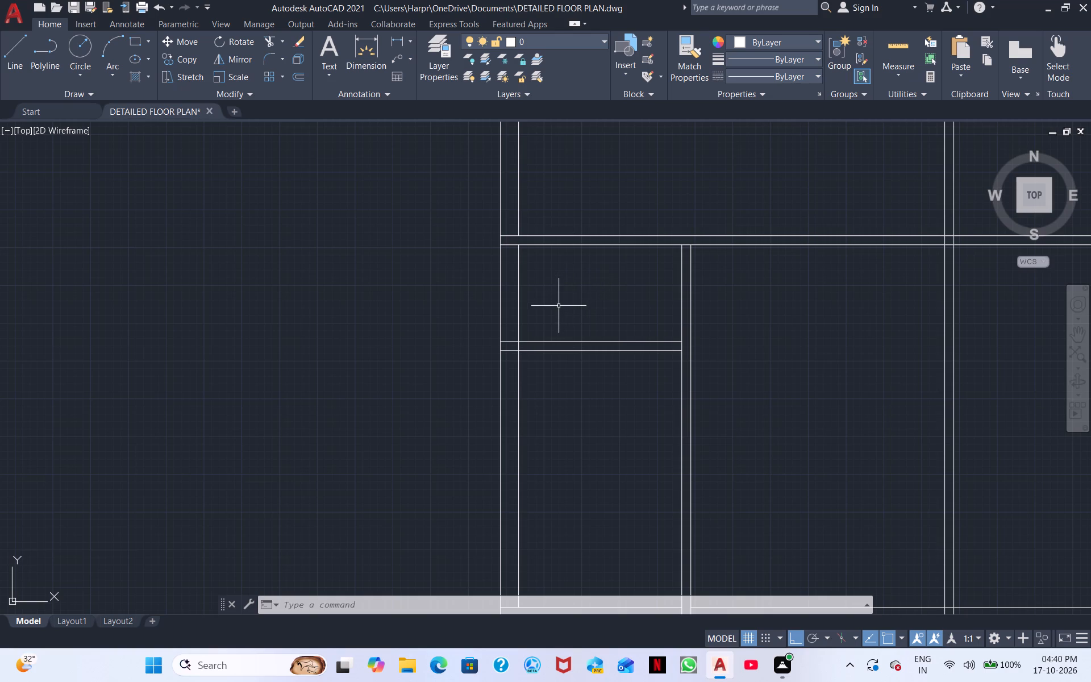
# Draw a short vertical line across the short partition's thickness, joining the midpoints of its upper and lower lines.
pyautogui.click(12, 44)
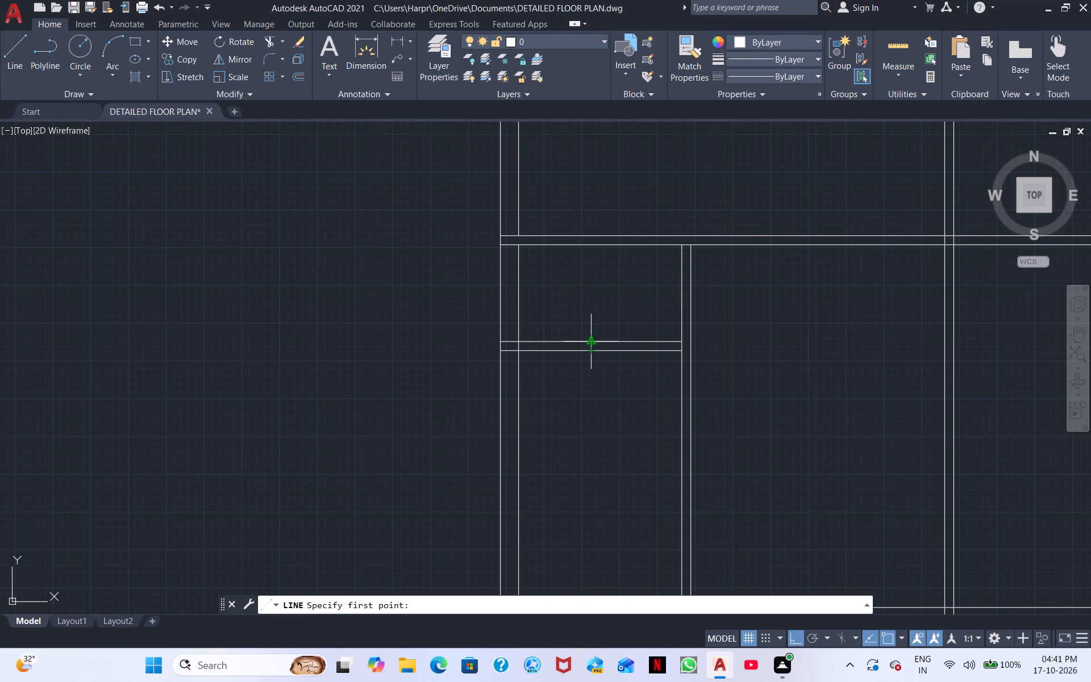
pyautogui.scroll(1, 594, 339)
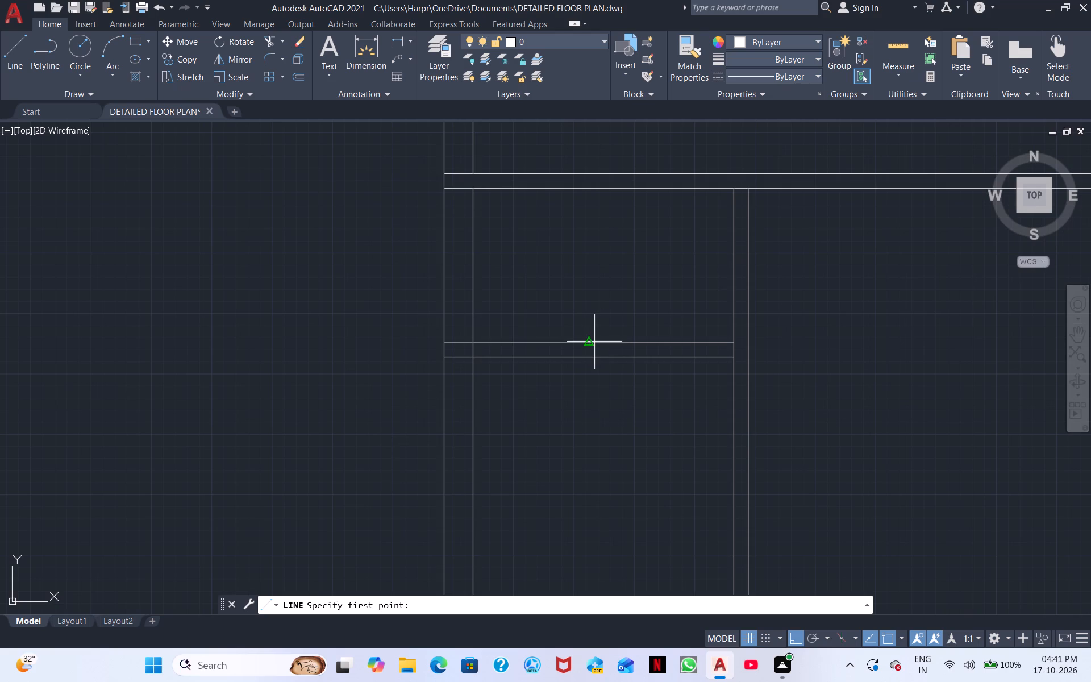
pyautogui.click(592, 343)
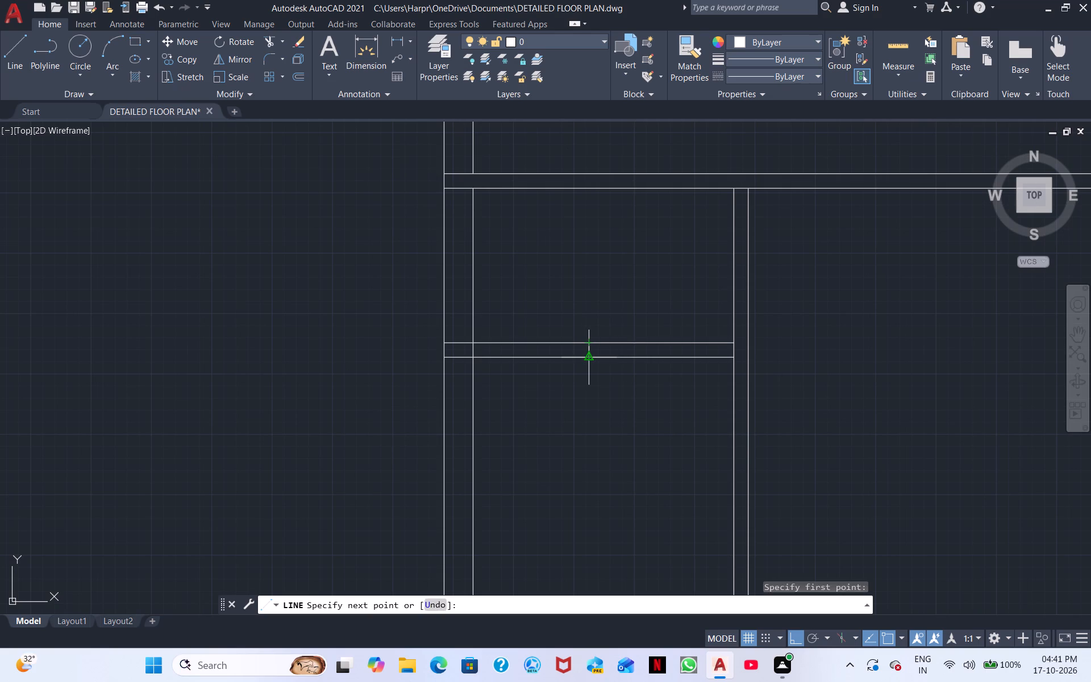
pyautogui.click(592, 357)
pyautogui.press('Escape')
# Look over the rooms and horizontal partitions below the short partition, down to the bottom of the plan.
pyautogui.moveTo(654, 457); pyautogui.dragTo(594, 286, button='middle')
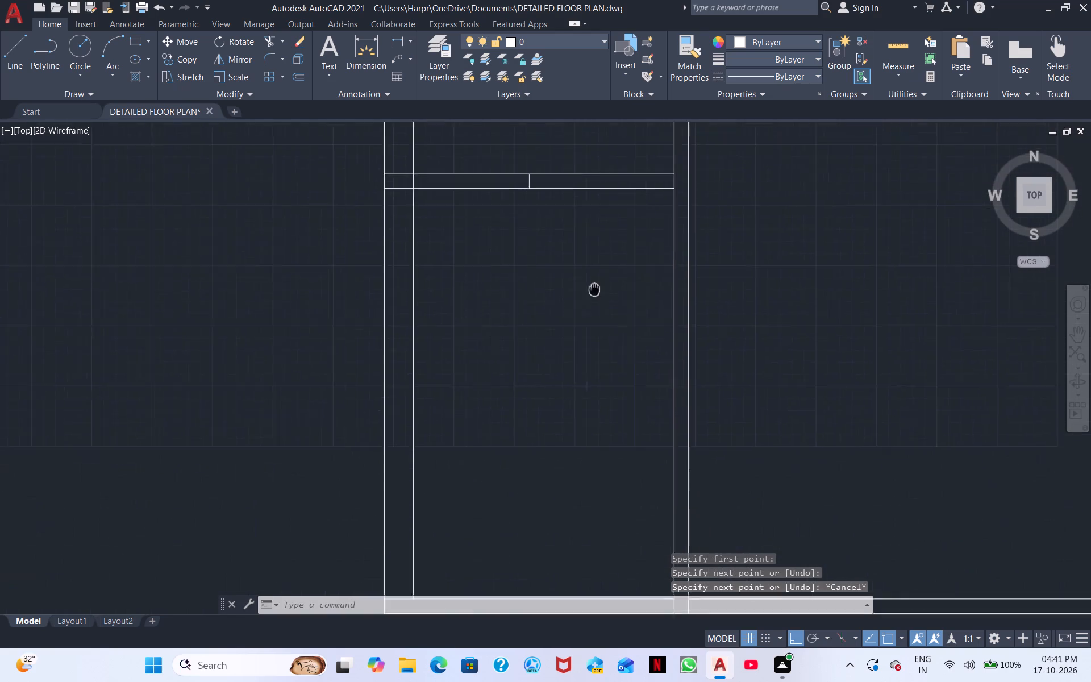
pyautogui.moveTo(594, 286); pyautogui.dragTo(581, 252, button='middle')
pyautogui.scroll(-1, 579, 246)
pyautogui.moveTo(571, 309); pyautogui.dragTo(538, 169, button='middle')
pyautogui.moveTo(538, 297); pyautogui.dragTo(565, 261, button='middle')
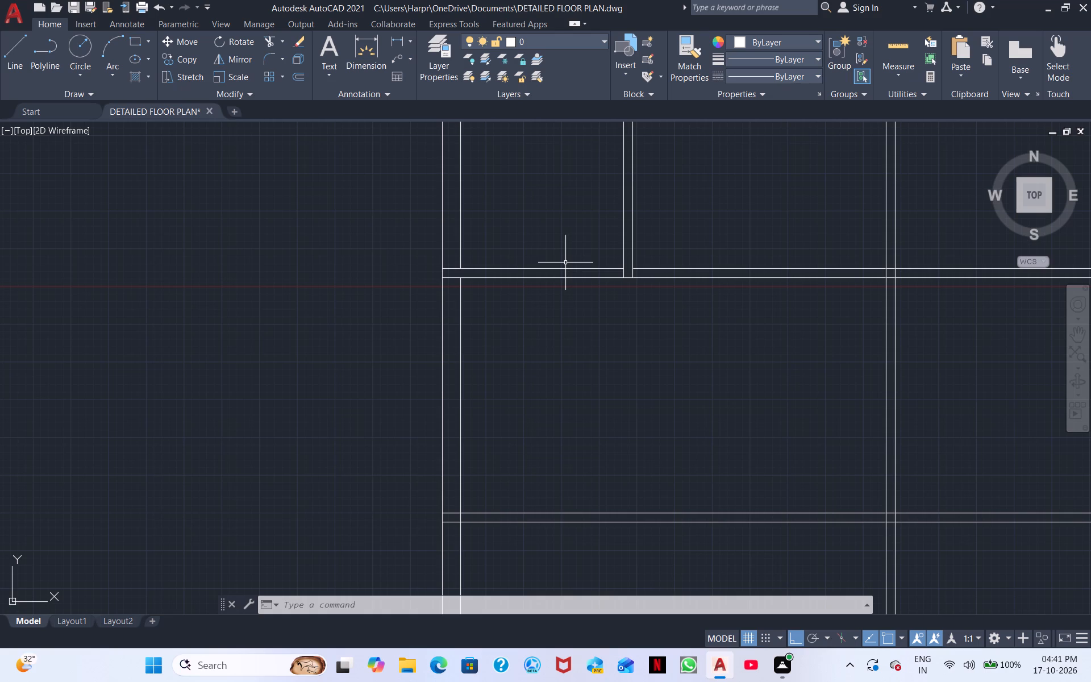
pyautogui.moveTo(643, 405); pyautogui.dragTo(653, 334, button='middle')
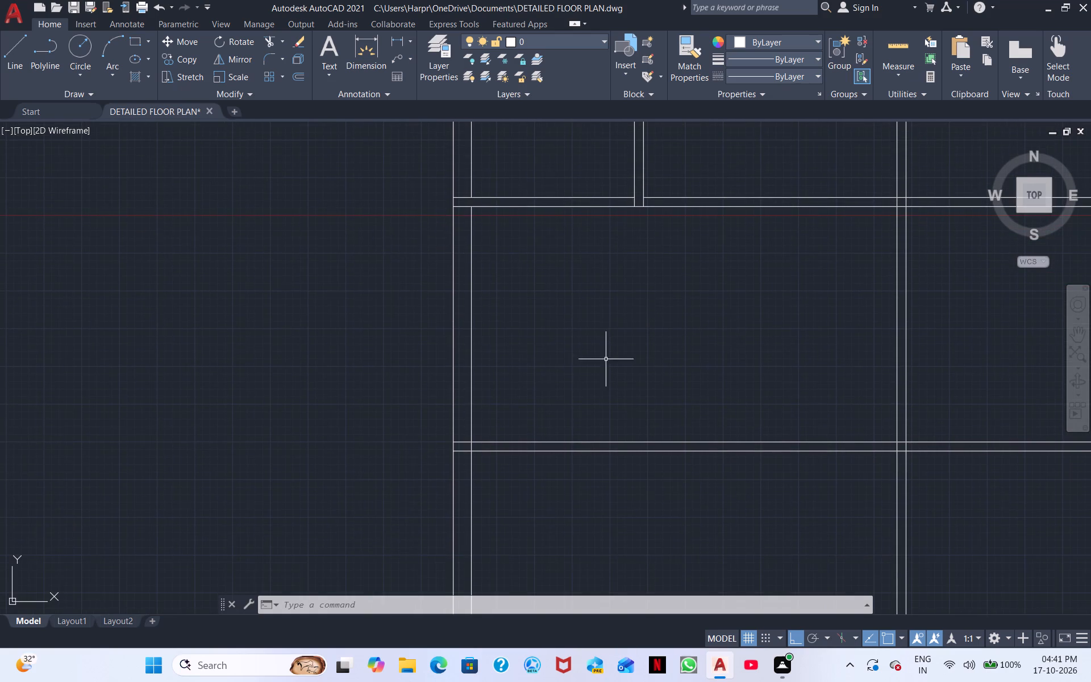
pyautogui.scroll(-2, 535, 323)
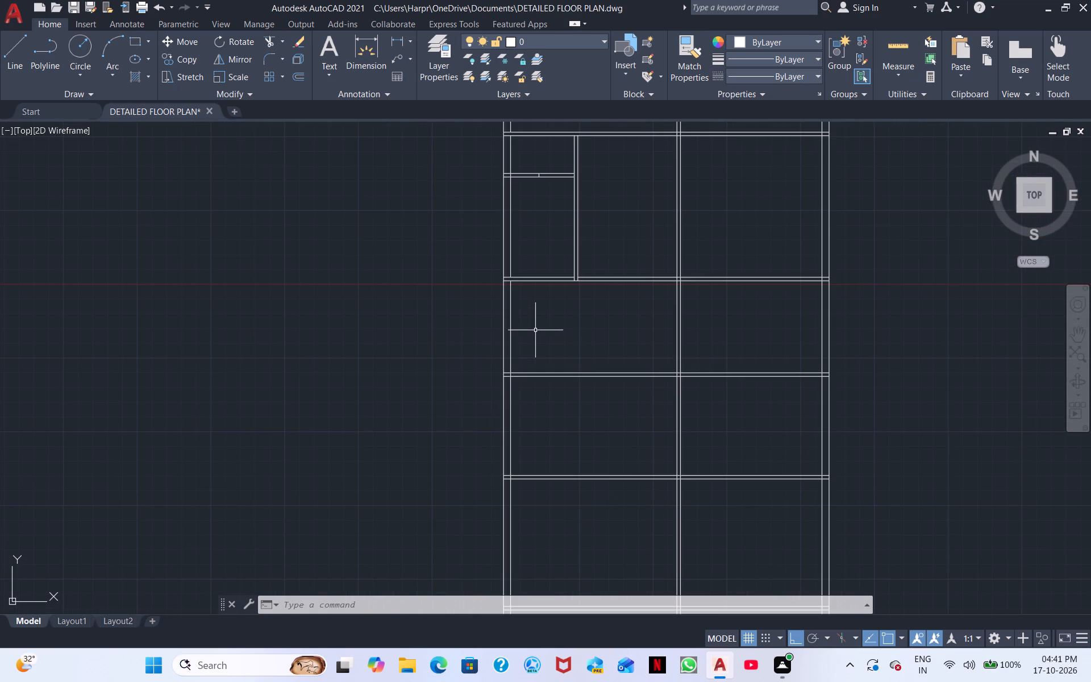
pyautogui.scroll(1, 535, 330)
pyautogui.scroll(-1, 530, 302)
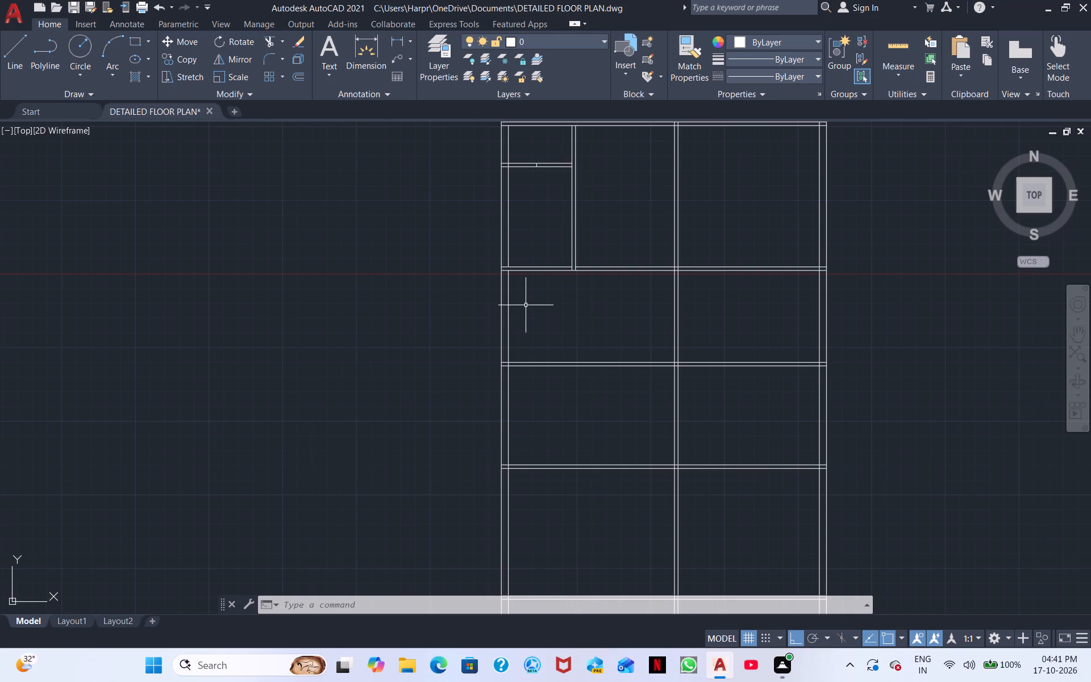
pyautogui.scroll(-1, 544, 302)
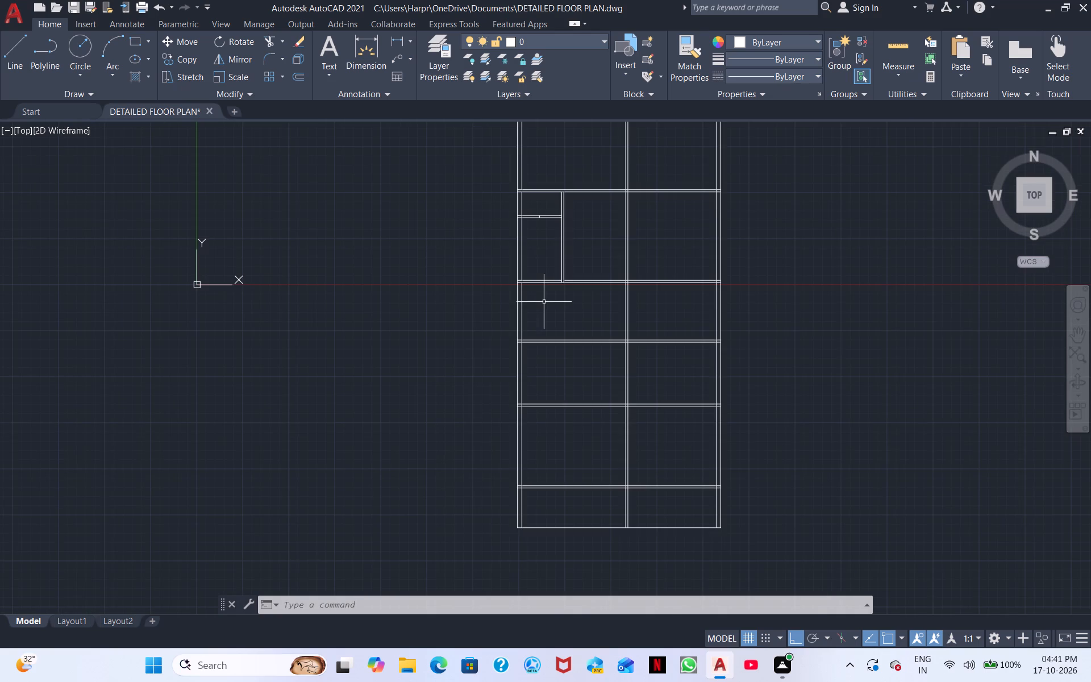
# Trim both lines of the short partition between its midpoint closing line and the vertical partition, leaving the half at the left outer wall.
pyautogui.scroll(1, 544, 302)
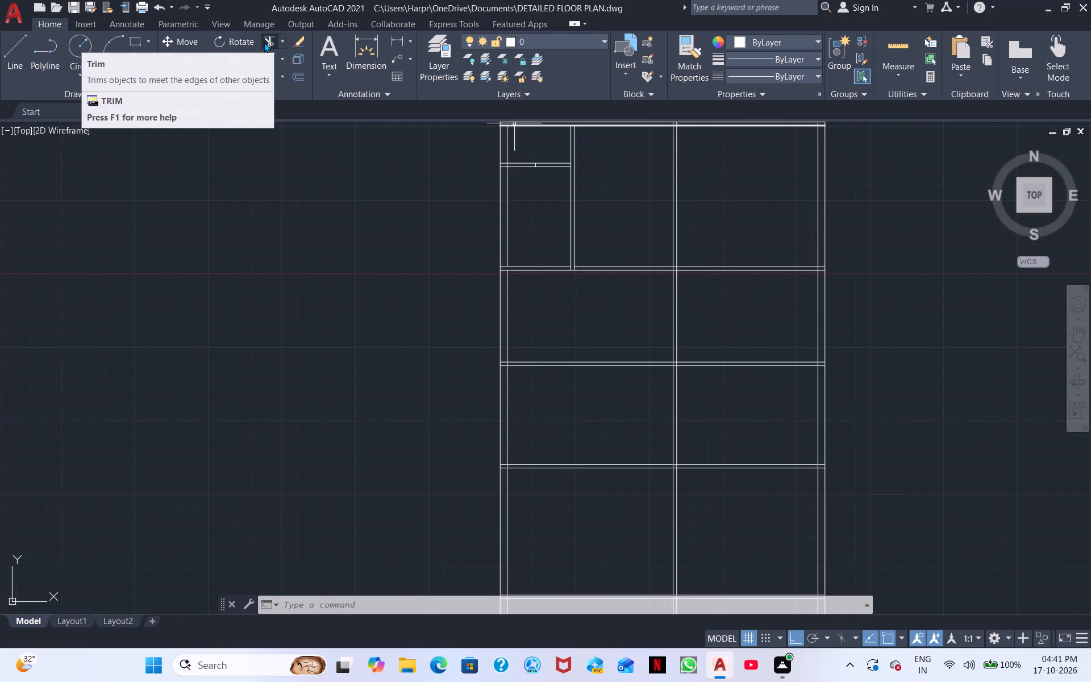
pyautogui.click(264, 42)
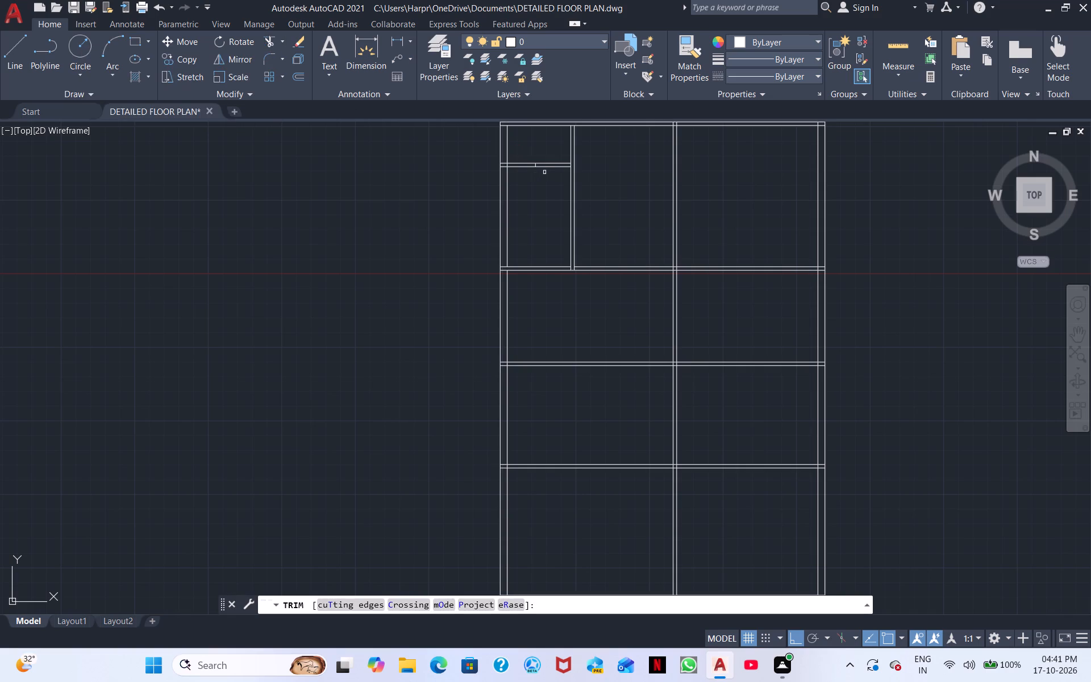
pyautogui.click(549, 165)
pyautogui.click(549, 165)
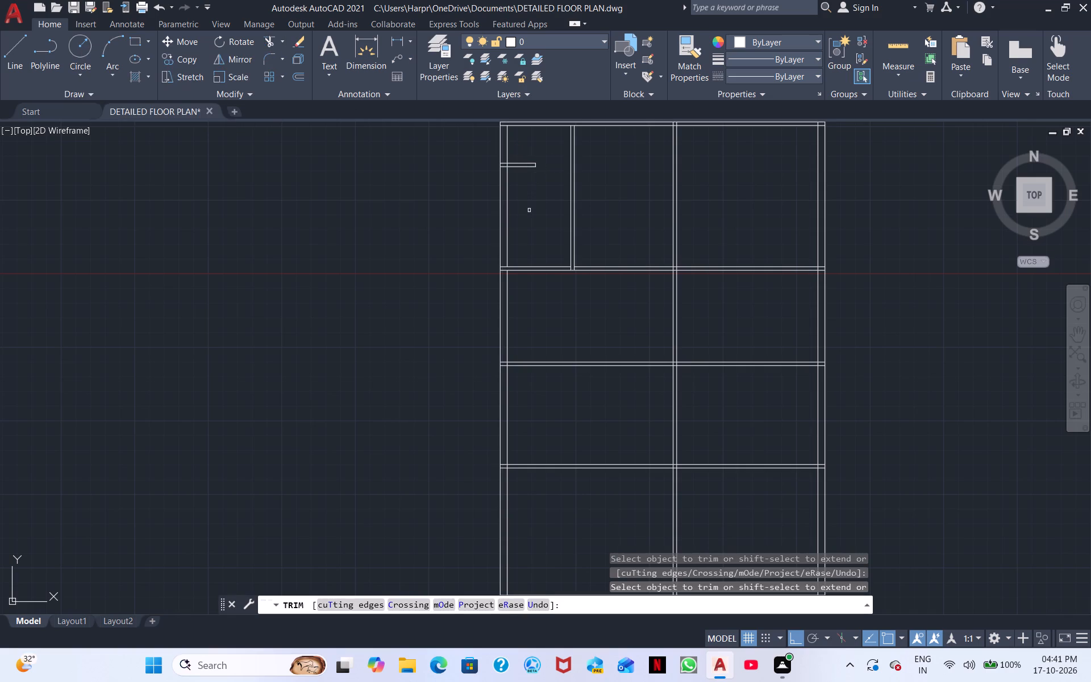
pyautogui.press('Escape')
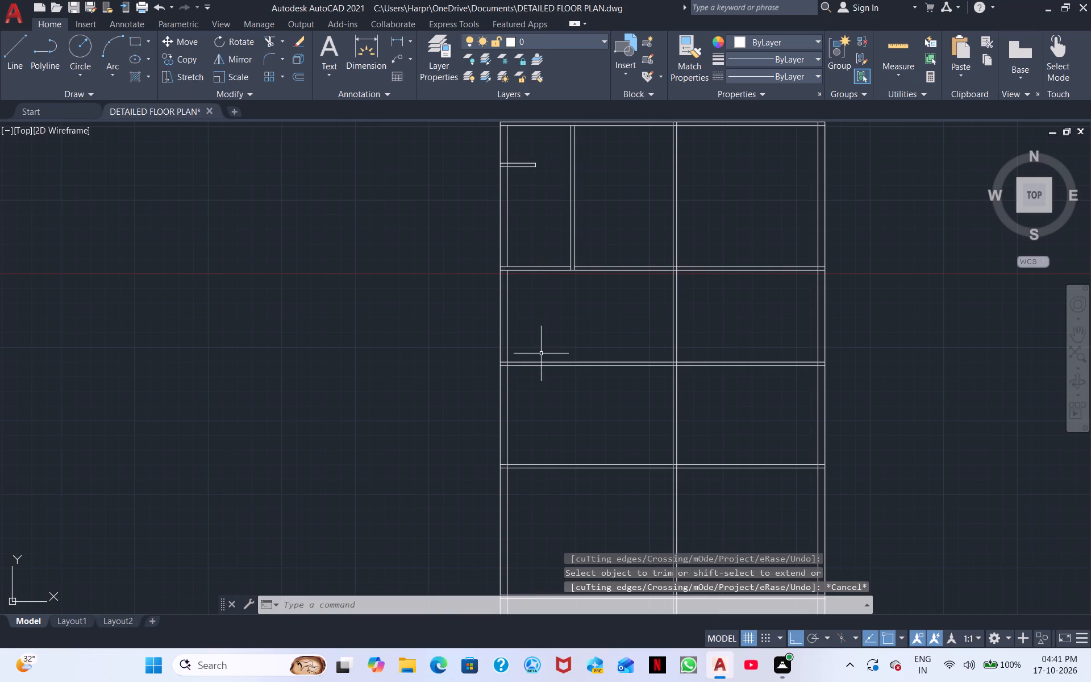
# Trim the left outer wall's inner line between the two lines of the third and fourth horizontal partitions.
pyautogui.scroll(1, 541, 354)
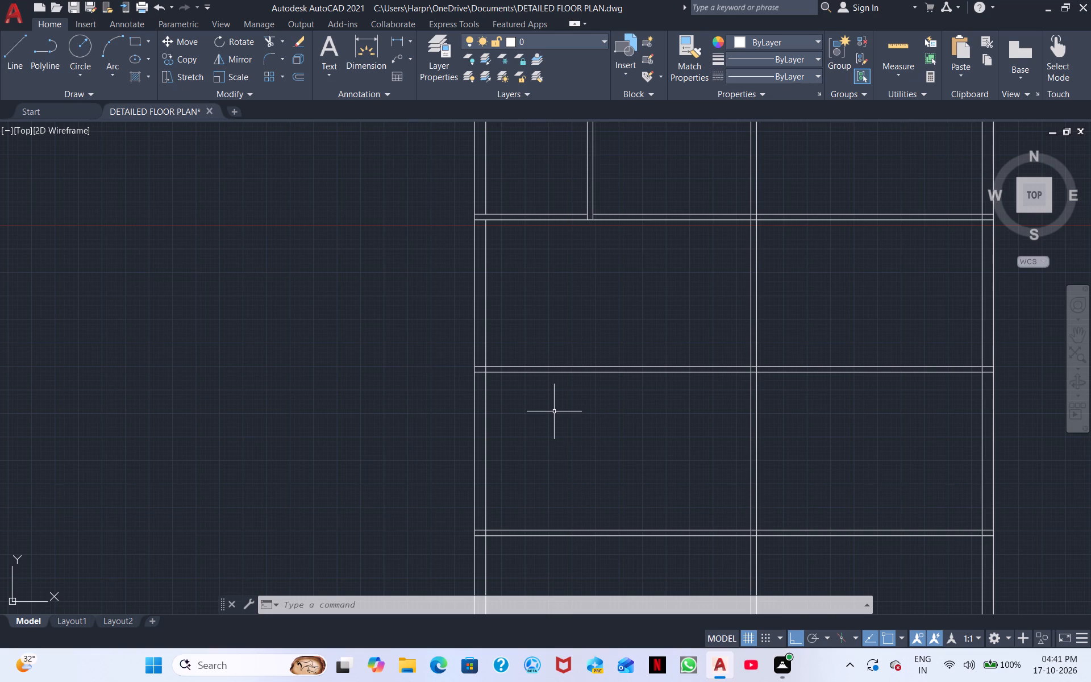
pyautogui.scroll(2, 551, 413)
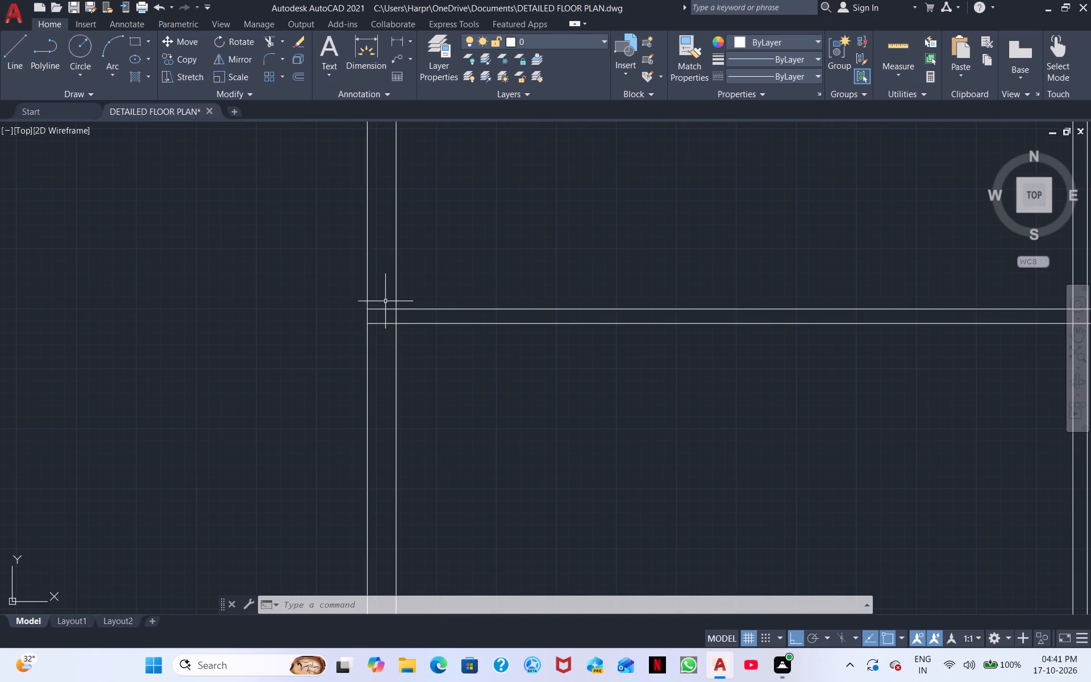
pyautogui.click(277, 43)
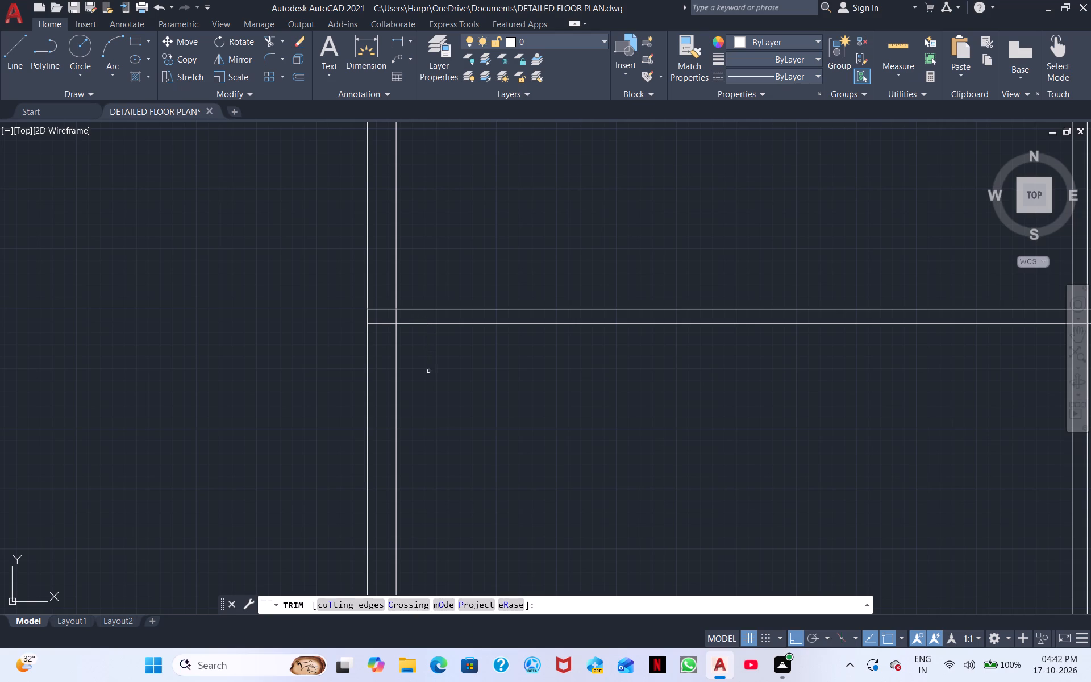
pyautogui.scroll(1, 445, 397)
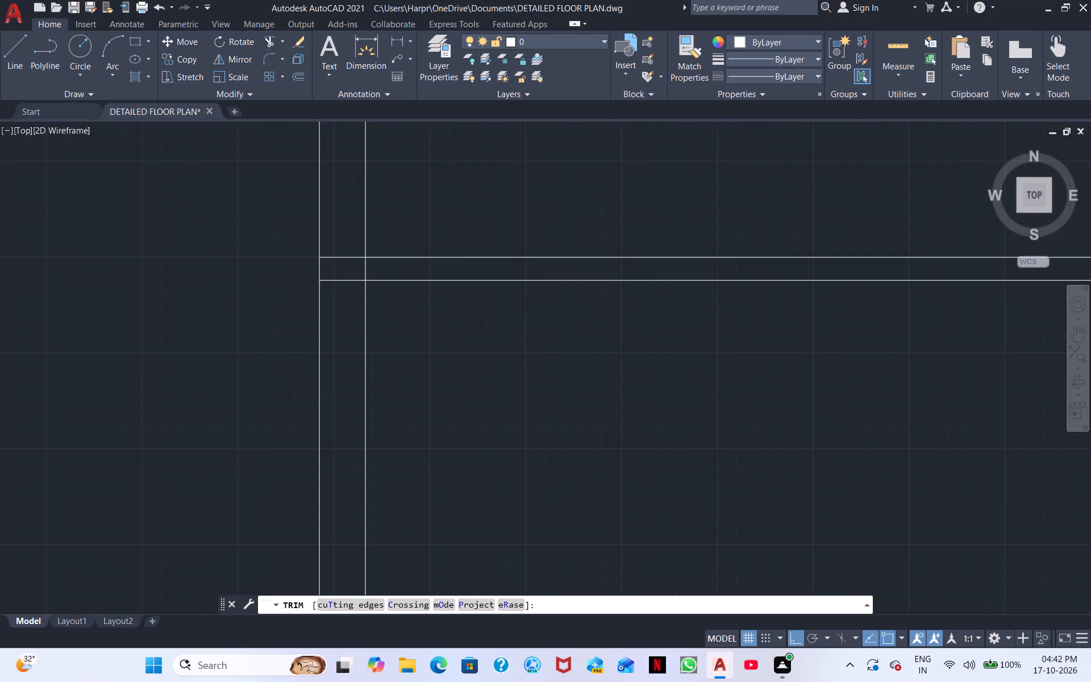
pyautogui.scroll(1, 374, 302)
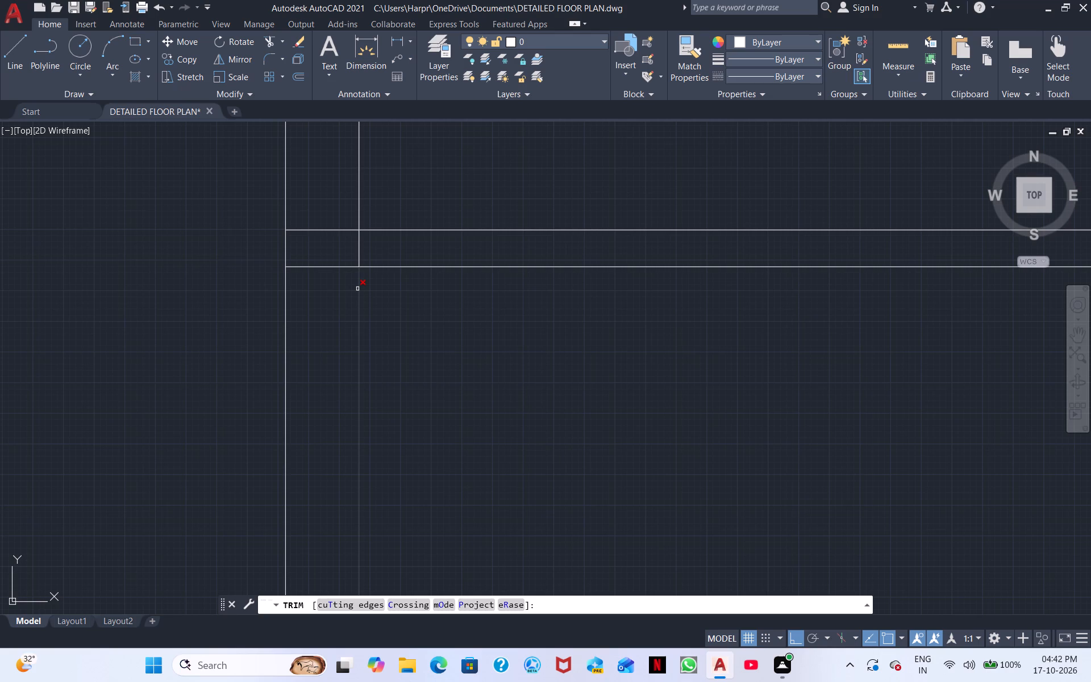
pyautogui.click(357, 245)
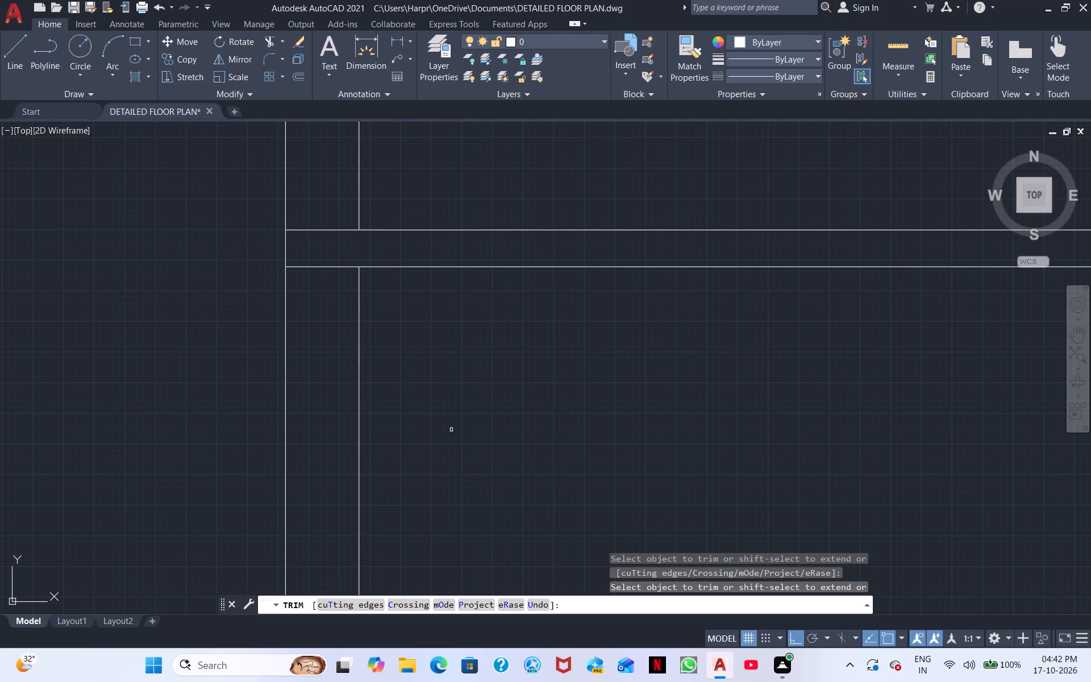
pyautogui.moveTo(453, 425); pyautogui.dragTo(407, 53, button='middle')
pyautogui.scroll(-1, 454, 352)
pyautogui.scroll(-2, 397, 290)
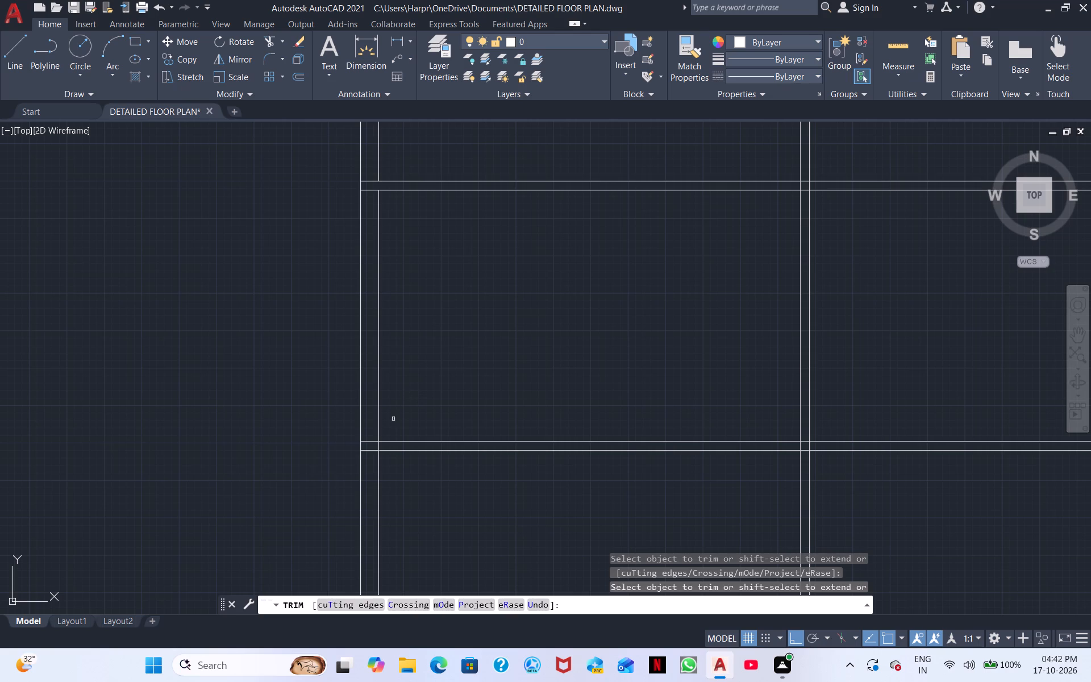
pyautogui.click(380, 447)
pyautogui.press('Escape')
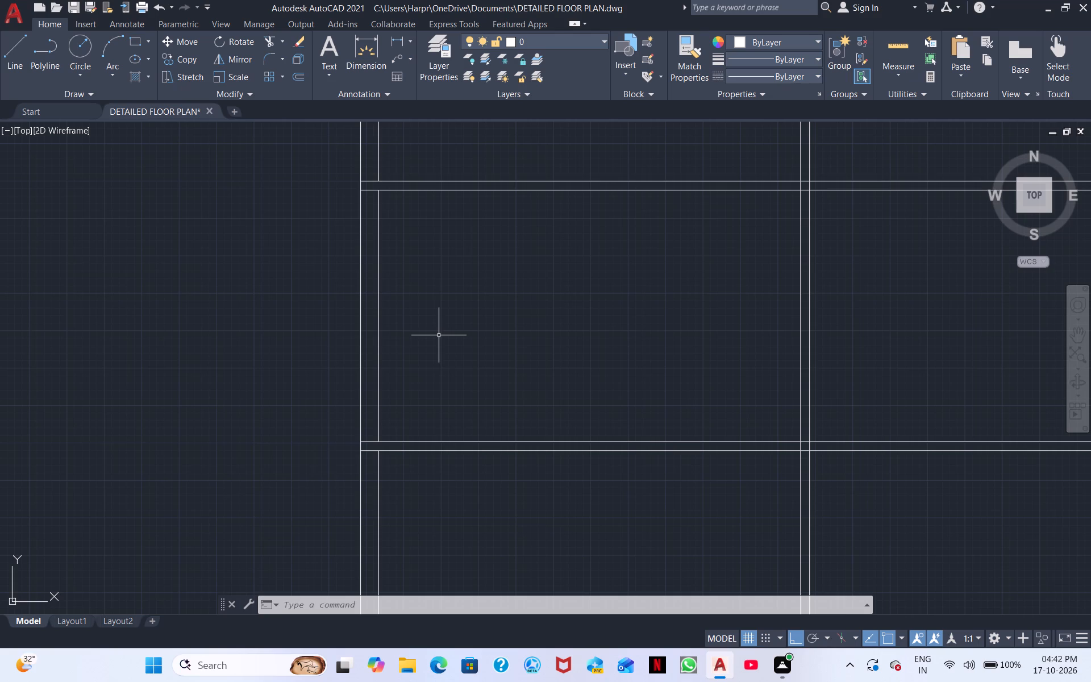
# Start the Offset command for the next partition line.
pyautogui.write('O')
pyautogui.press('space')
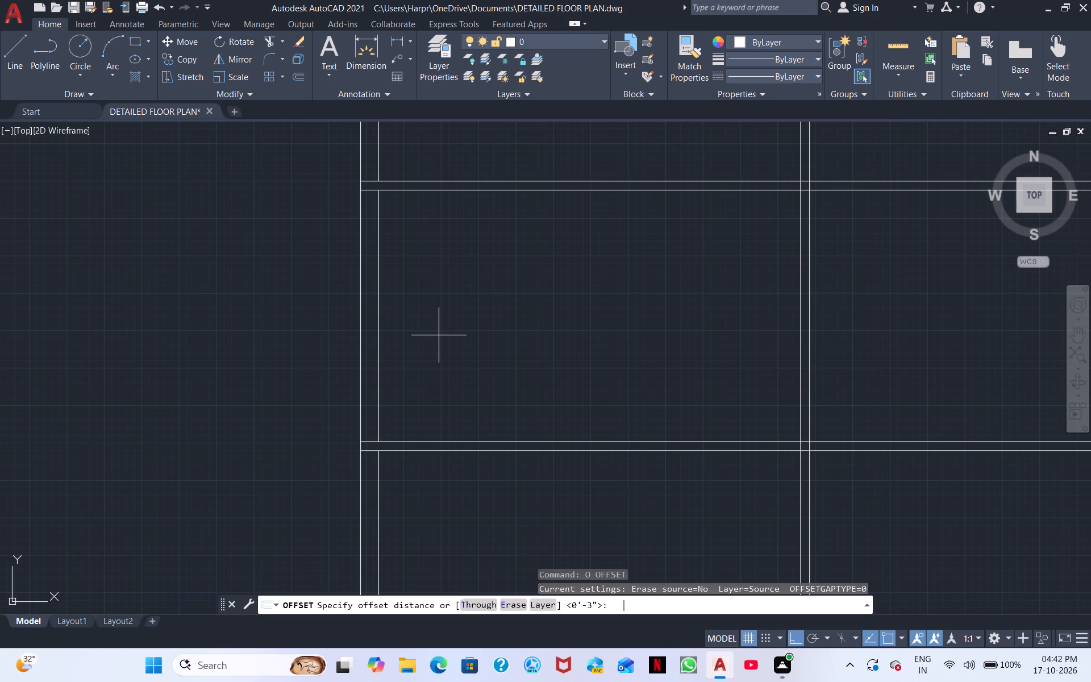
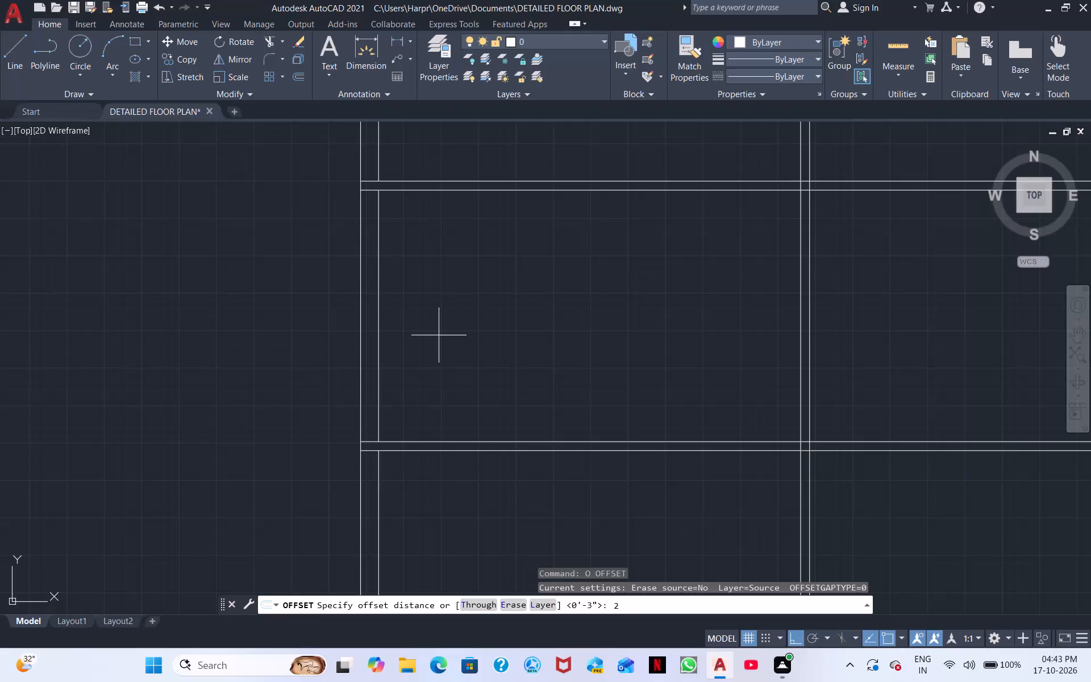
# Offset the left outer wall's inner line 2' into the room between the third and fourth horizontal partitions.
pyautogui.press("'")
pyautogui.press('space')
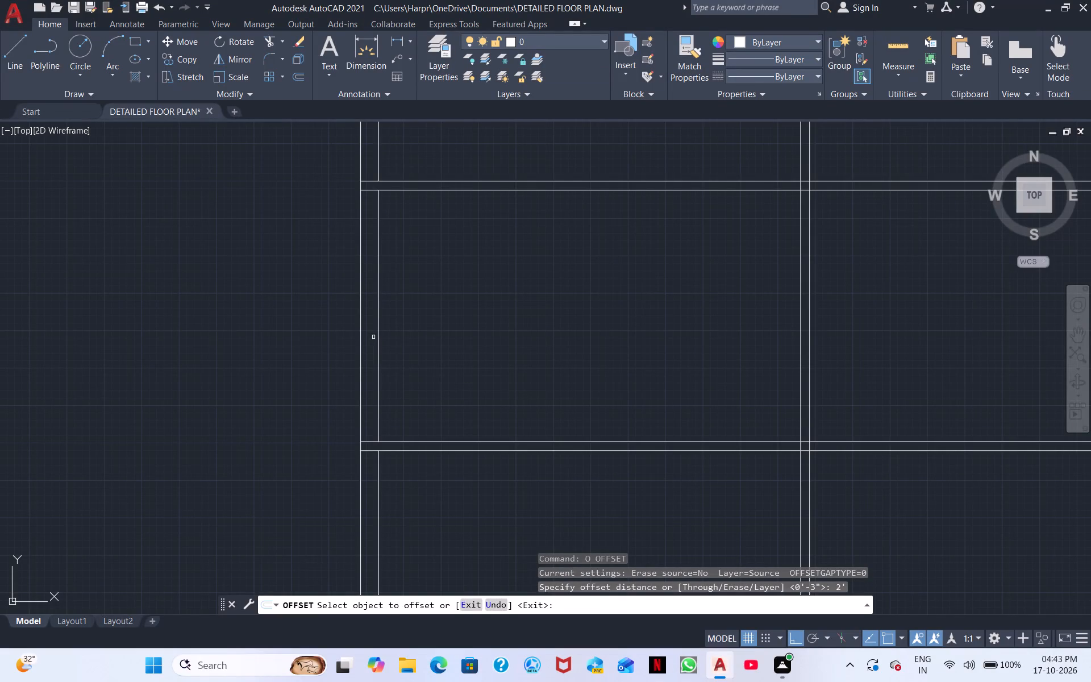
pyautogui.click(378, 336)
pyautogui.click(421, 317)
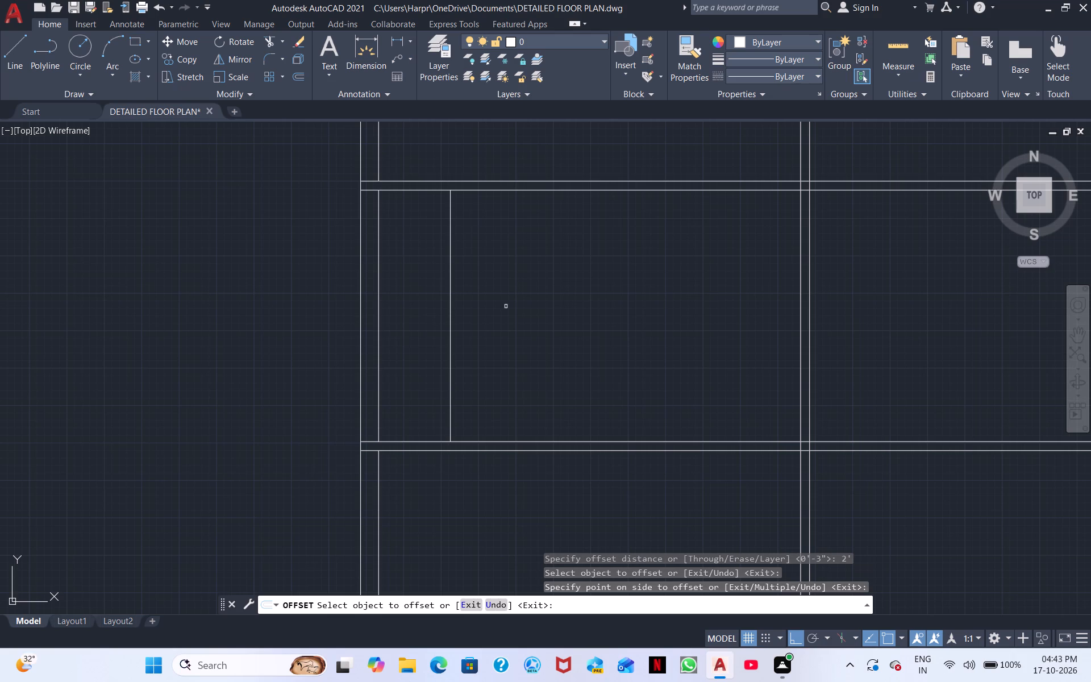
# Offset the new vertical line 3" further into the room to form the partition's second line.
pyautogui.press('o')
pyautogui.press('BackSpace')
pyautogui.press('space')
pyautogui.press('space')
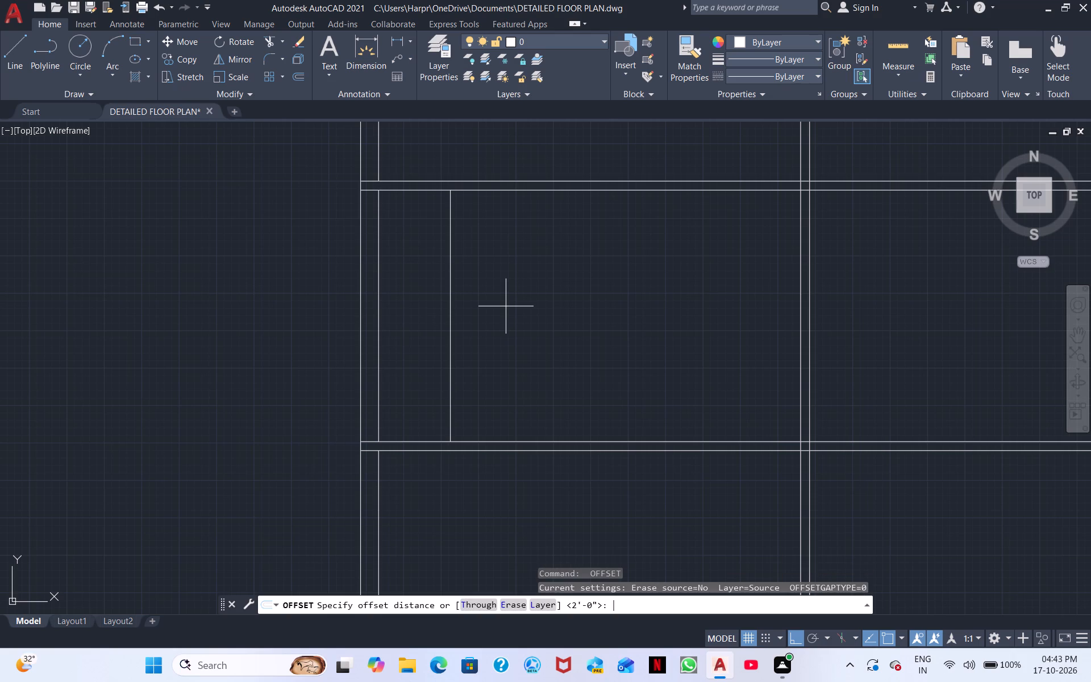
pyautogui.write('3"')
pyautogui.press('Return')
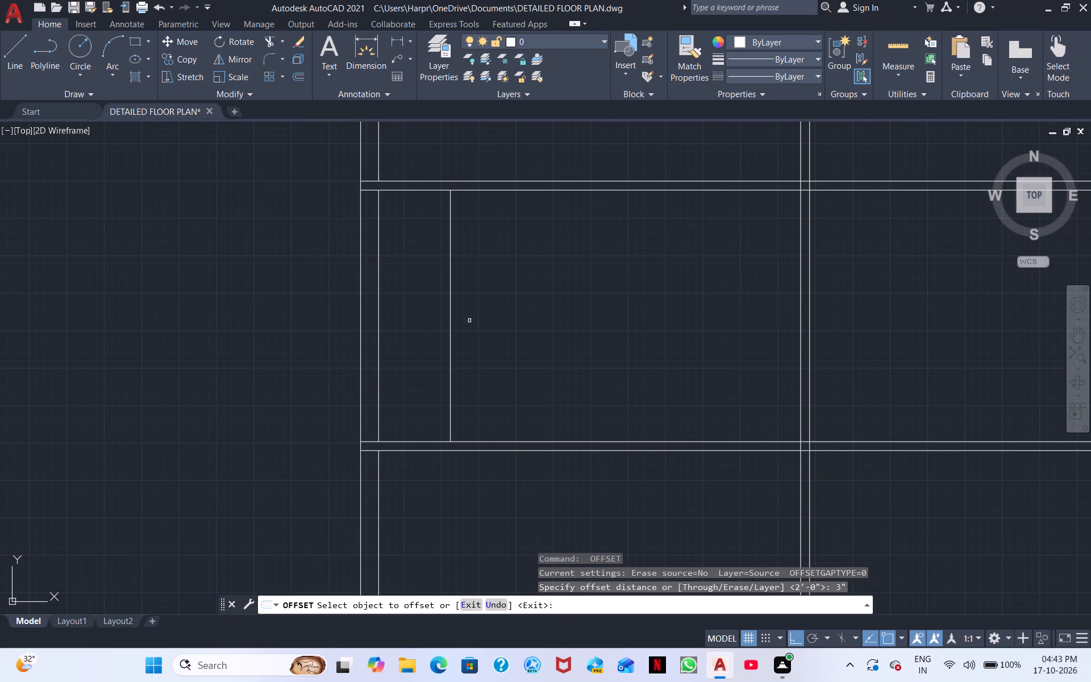
pyautogui.click(451, 359)
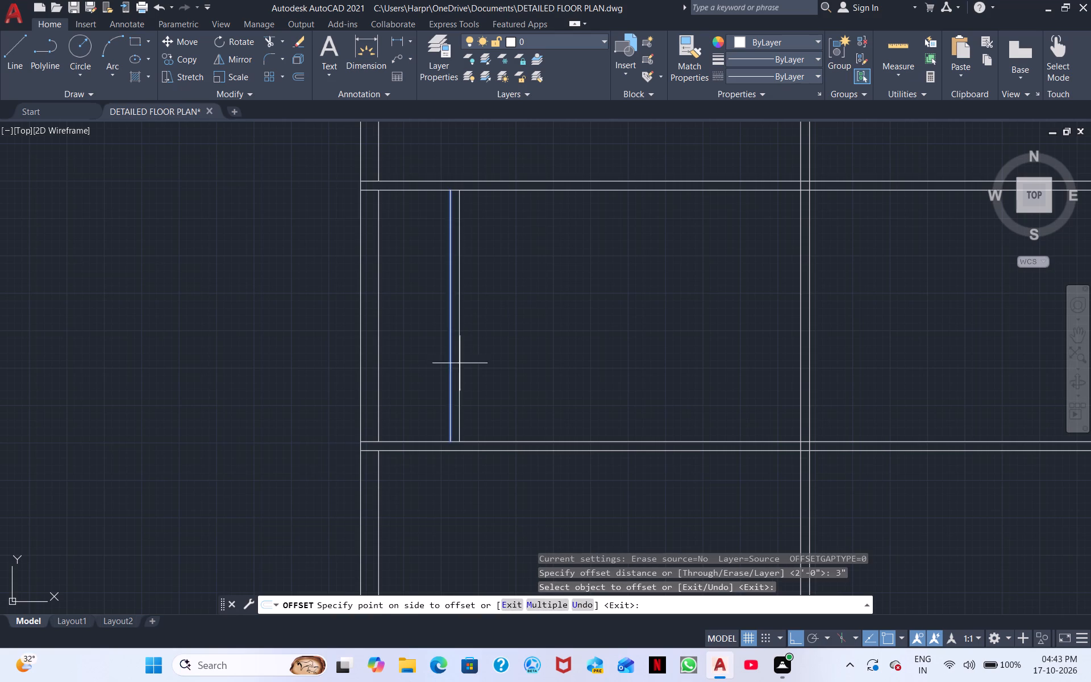
pyautogui.click(472, 371)
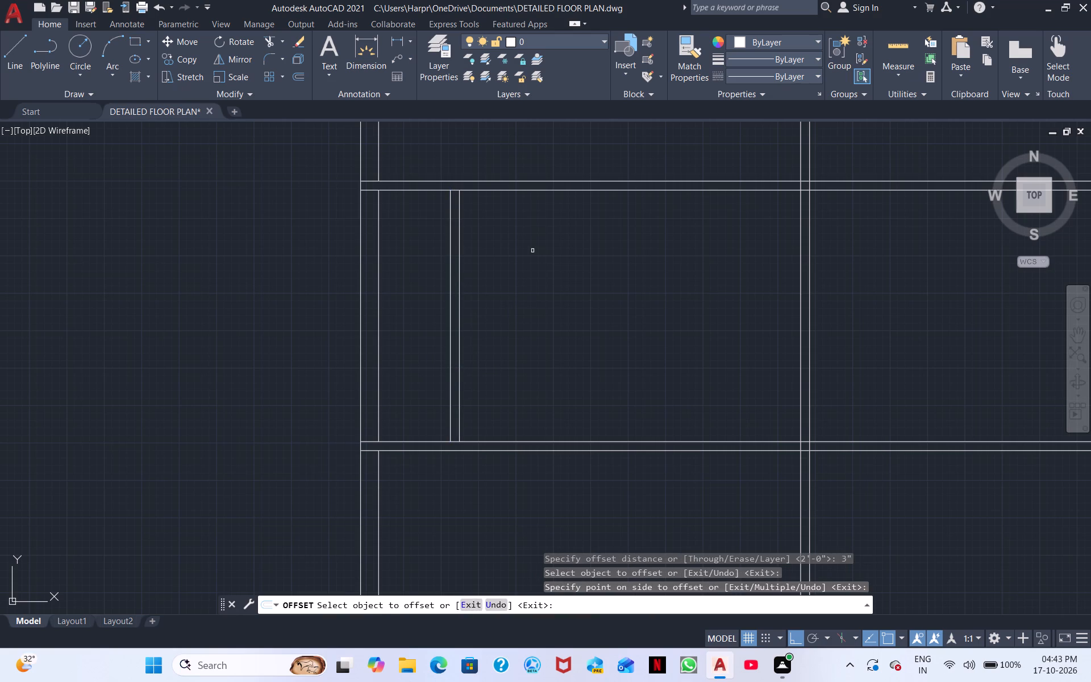
# Draw a line across the horizontal partition above, continuing the new vertical partition's left line up to that partition's upper line.
pyautogui.scroll(-1, 535, 255)
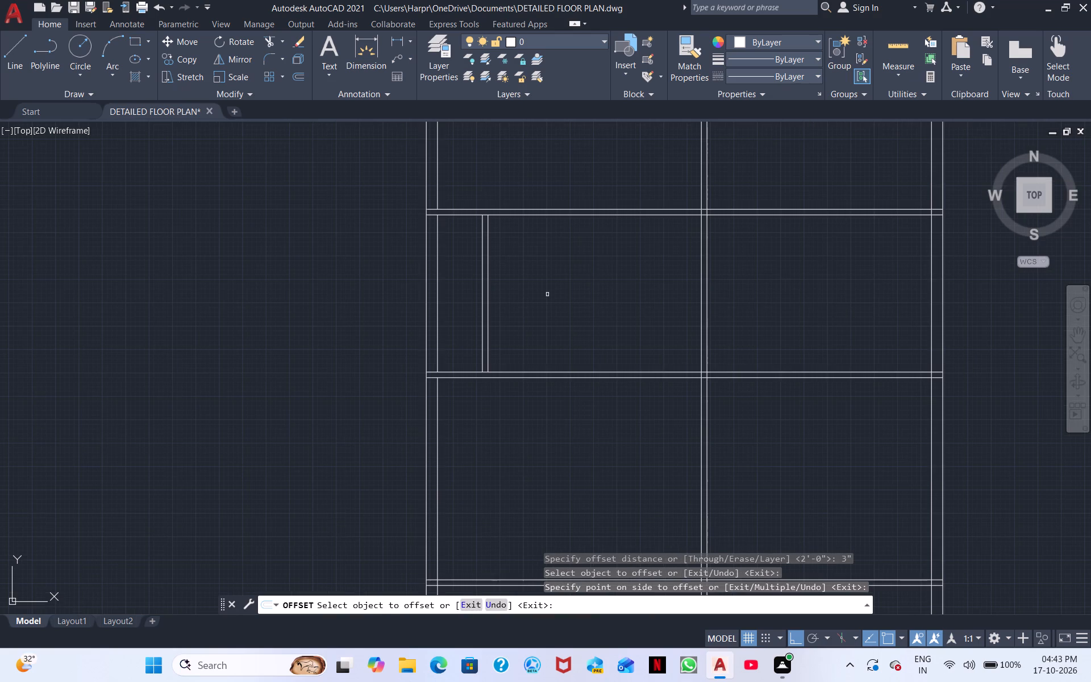
pyautogui.scroll(-1, 547, 296)
pyautogui.scroll(1, 547, 296)
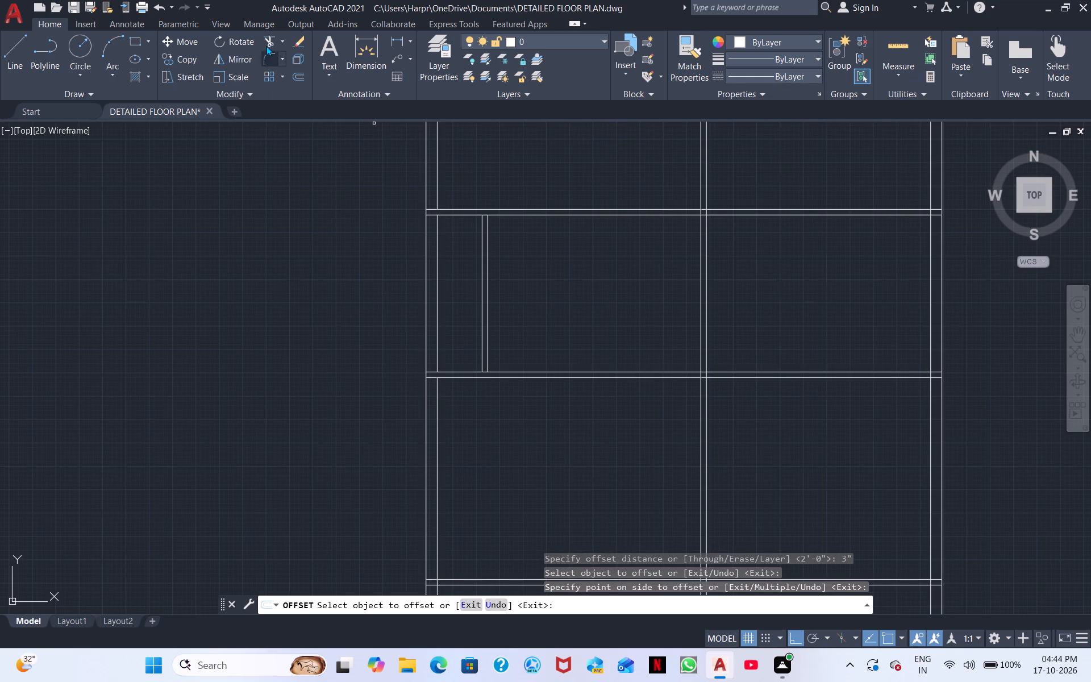
pyautogui.click(14, 49)
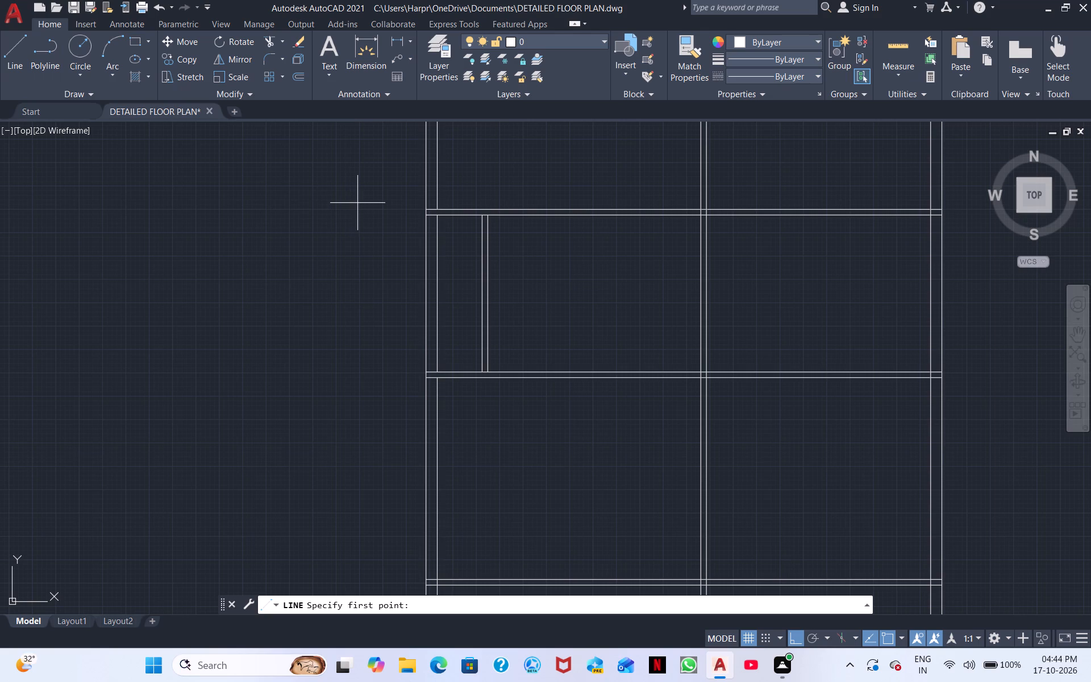
pyautogui.scroll(1, 357, 203)
pyautogui.click(554, 222)
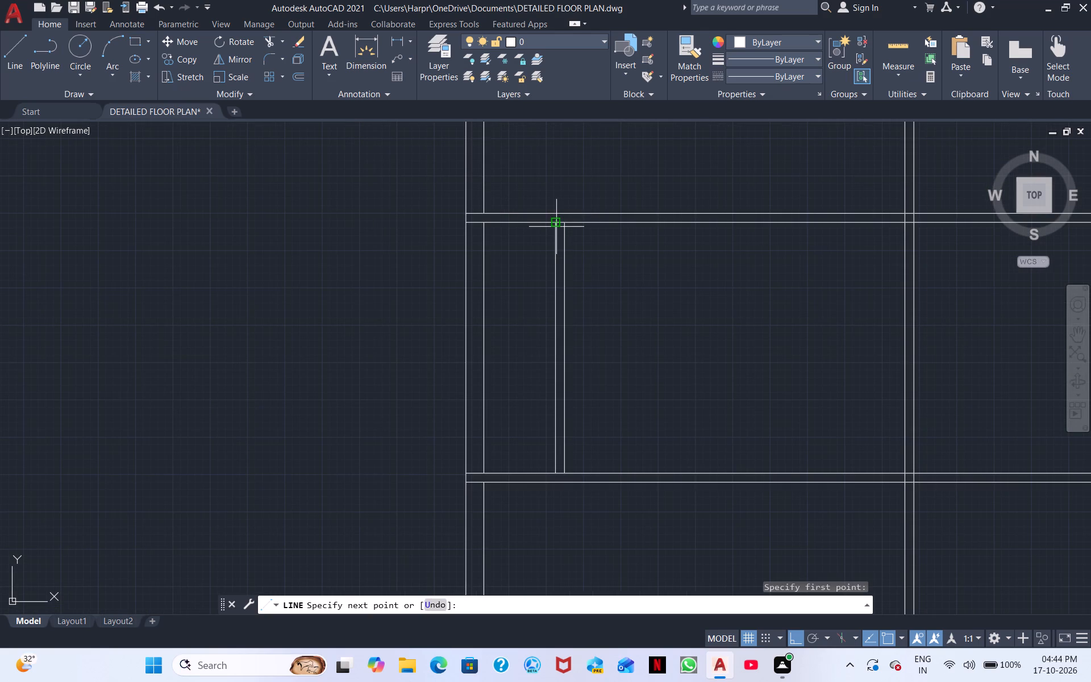
pyautogui.scroll(4, 553, 226)
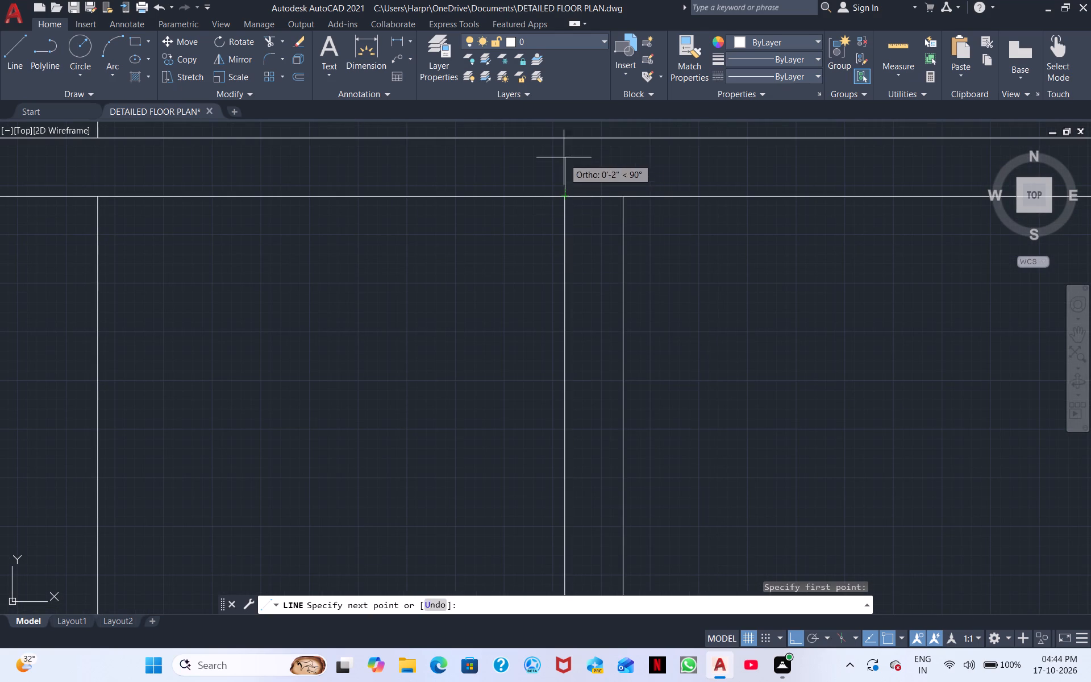
pyautogui.click(561, 142)
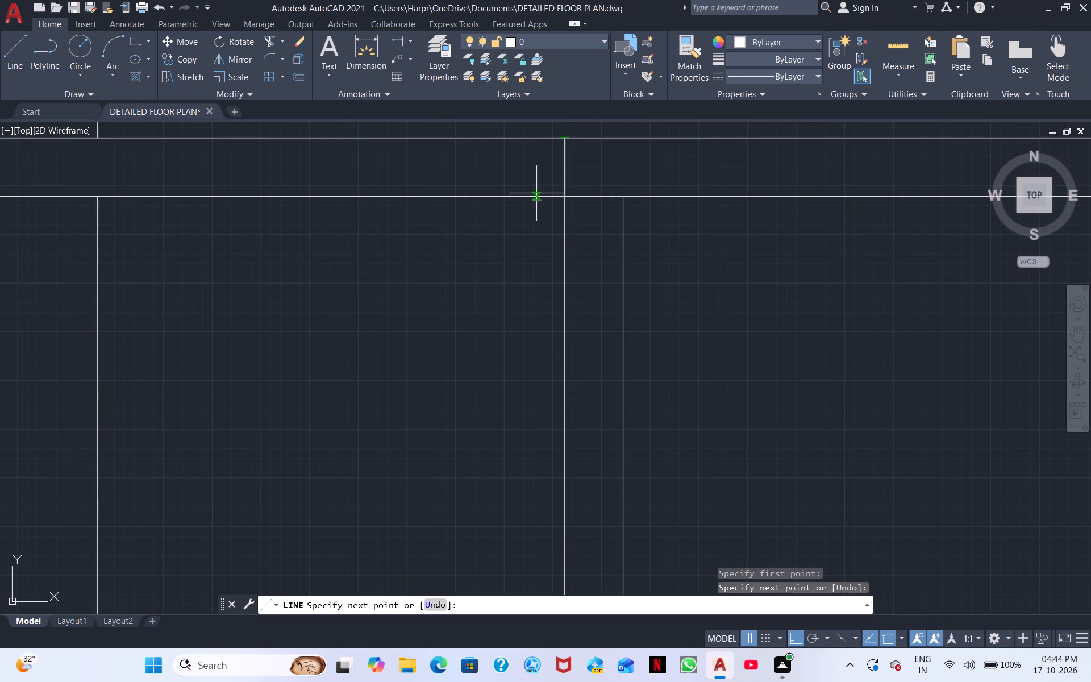
pyautogui.press('Escape')
# Draw a line across the horizontal partition below, continuing the new vertical partition's left line down to that partition's lower line.
pyautogui.moveTo(497, 437); pyautogui.dragTo(397, 240, button='middle')
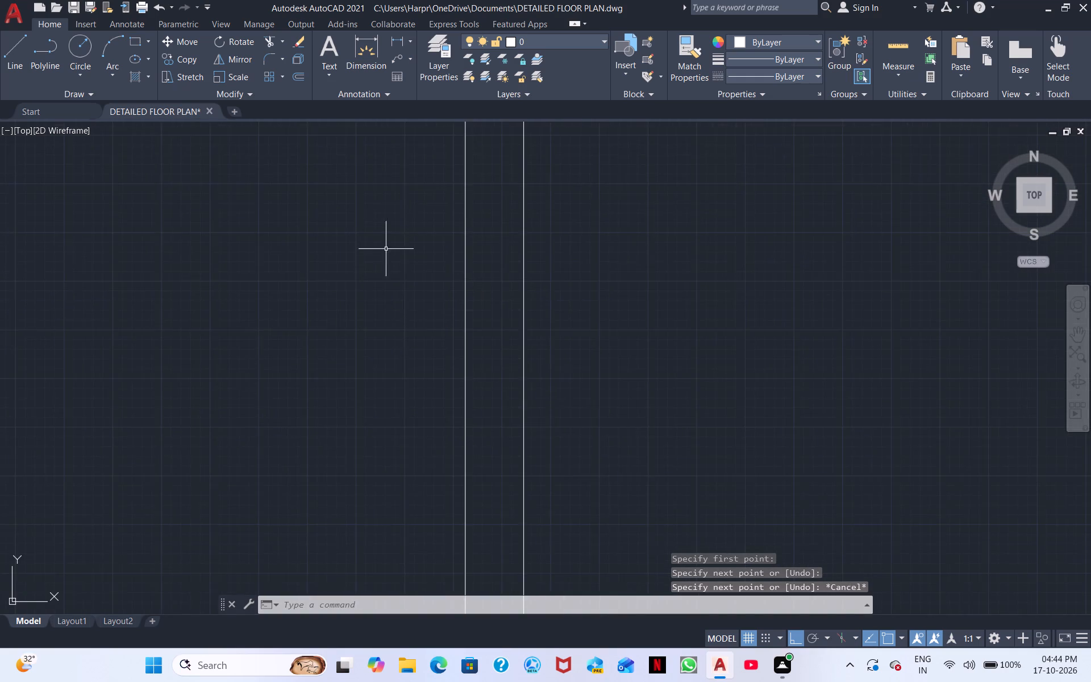
pyautogui.scroll(-1, 393, 277)
pyautogui.scroll(-1, 413, 394)
pyautogui.scroll(-1, 380, 481)
pyautogui.moveTo(389, 461); pyautogui.dragTo(394, 170, button='middle')
pyautogui.scroll(-1, 402, 377)
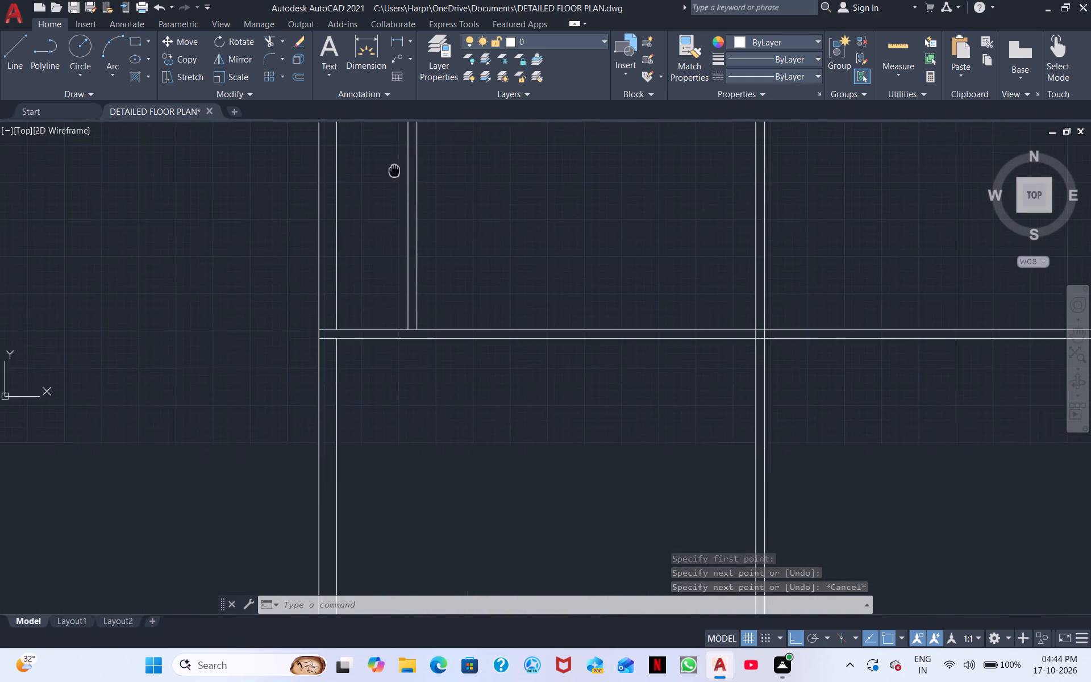
pyautogui.moveTo(394, 170); pyautogui.dragTo(394, 167, button='middle')
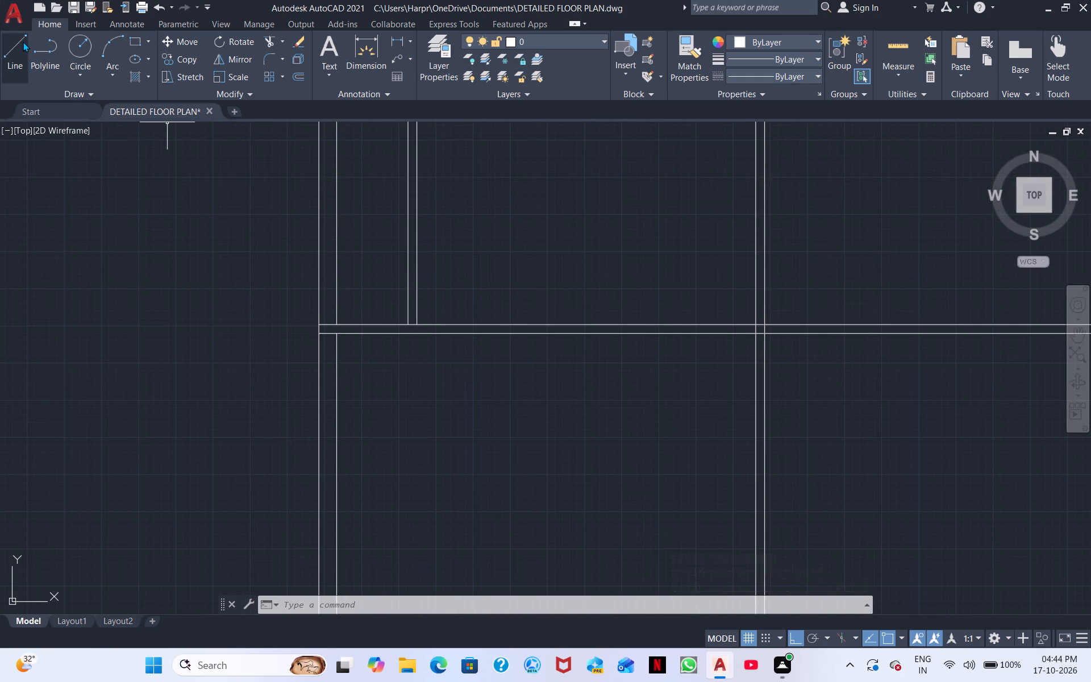
pyautogui.click(23, 41)
pyautogui.scroll(2, 248, 259)
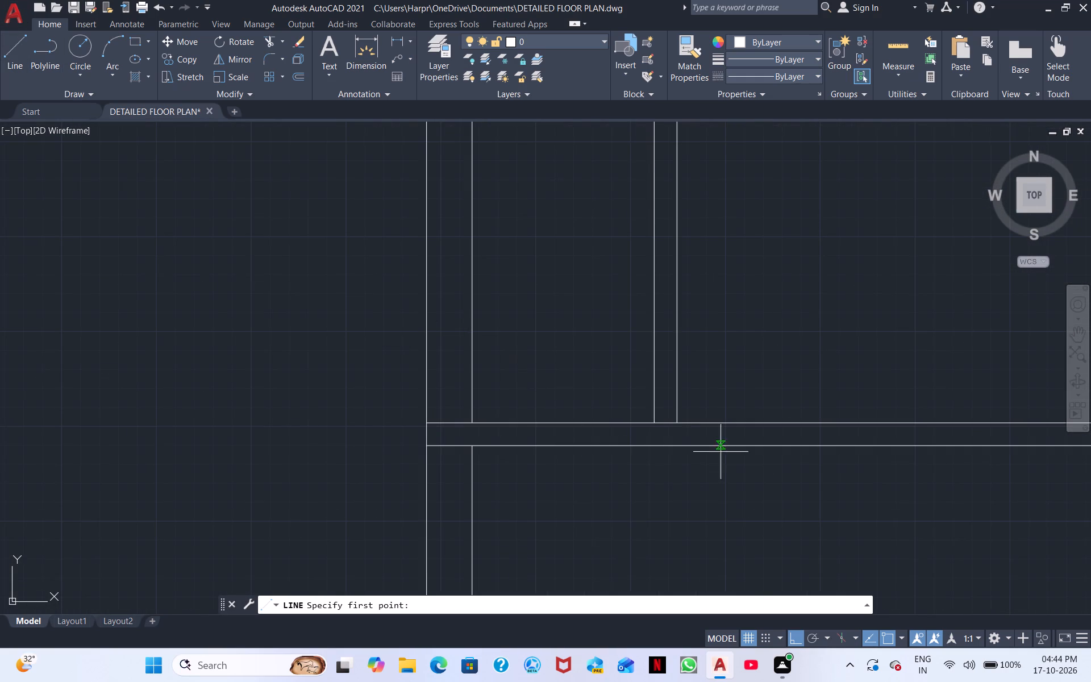
pyautogui.click(655, 424)
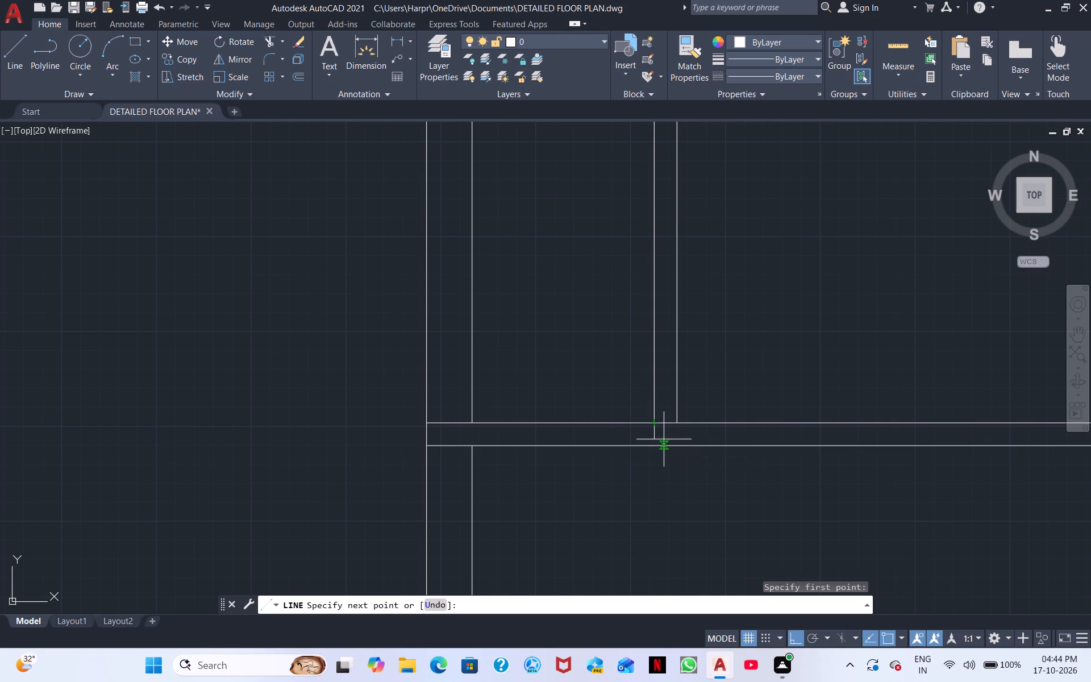
pyautogui.click(657, 445)
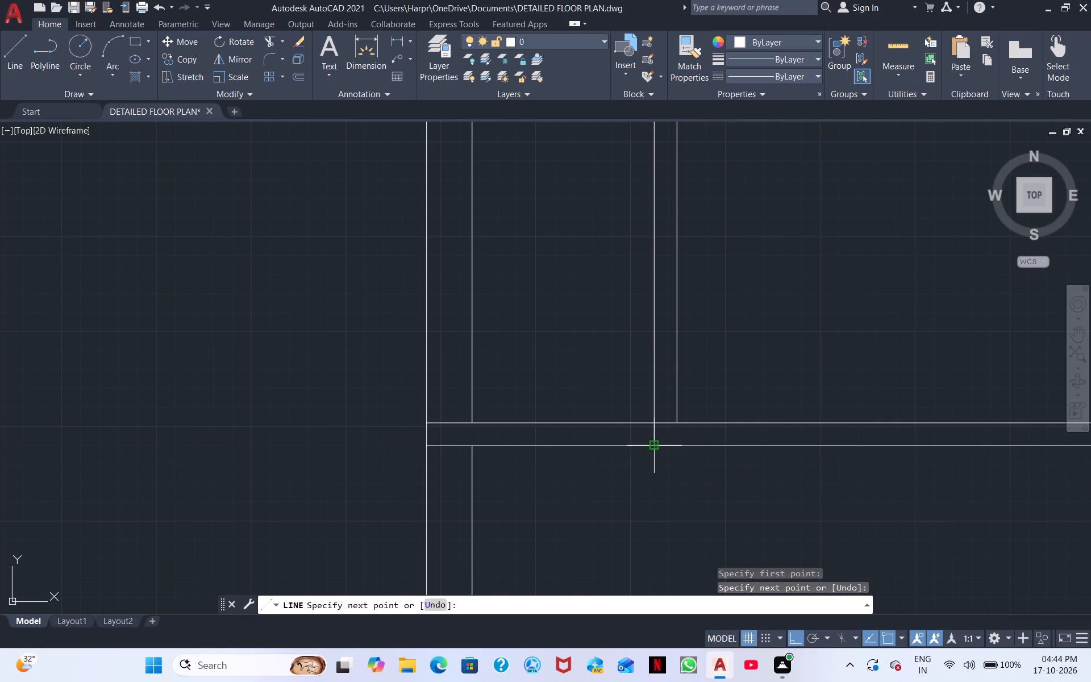
pyautogui.press('Escape')
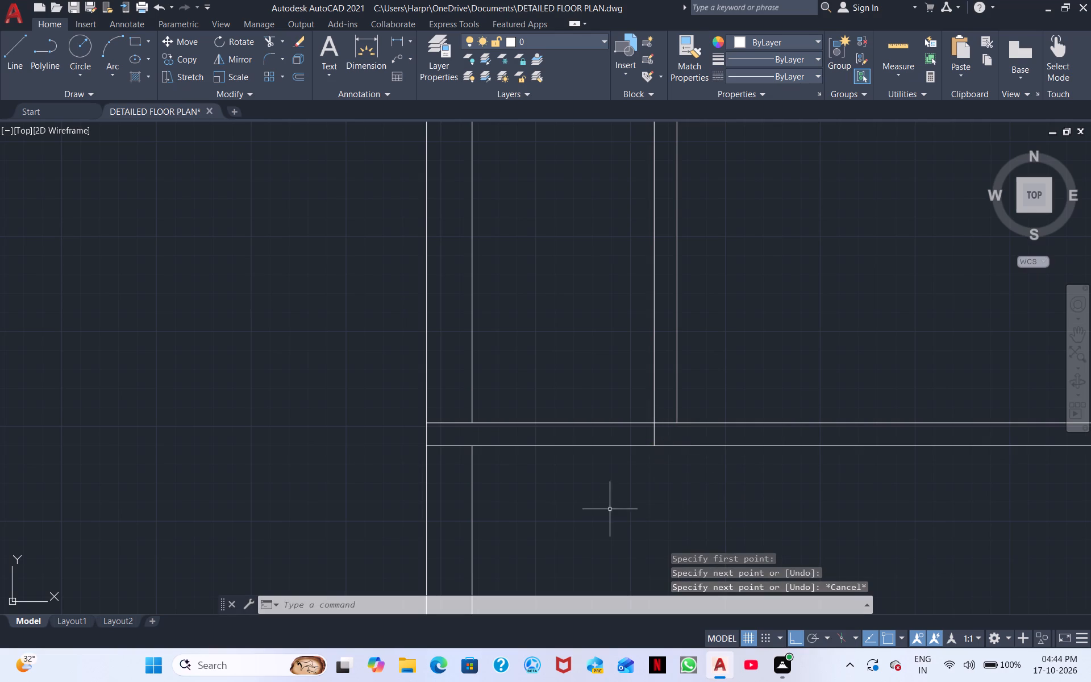
# Trim the left outer wall's inner line between the two lines of the lowest horizontal partition.
pyautogui.moveTo(689, 494); pyautogui.dragTo(505, 374, button='middle')
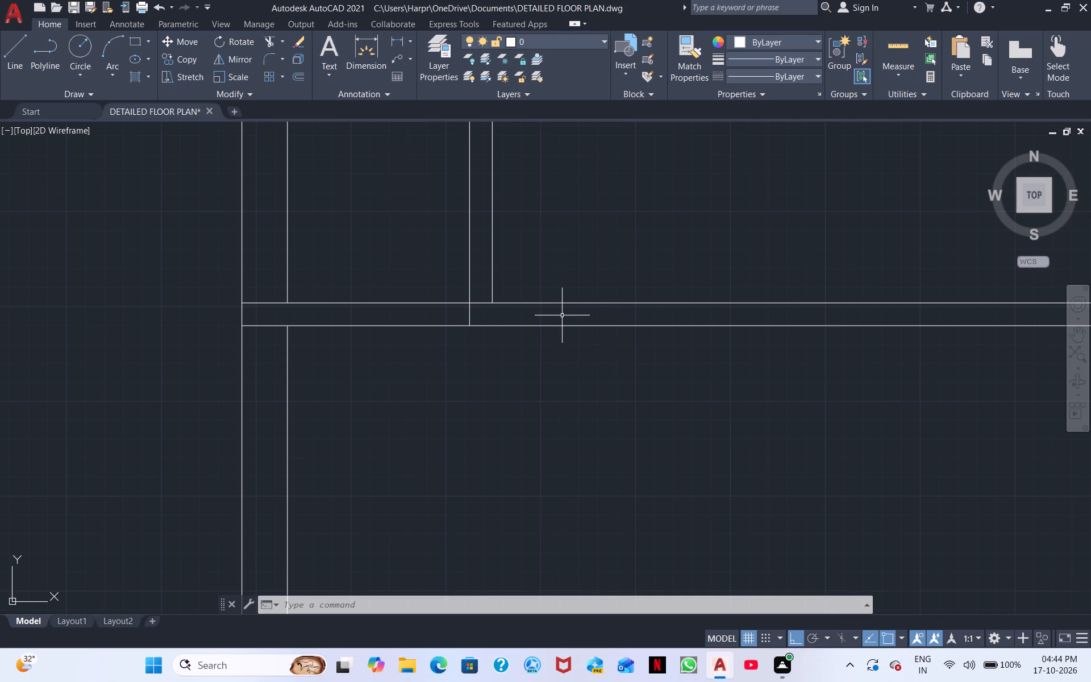
pyautogui.moveTo(489, 389); pyautogui.dragTo(440, 260, button='middle')
pyautogui.scroll(-2, 445, 266)
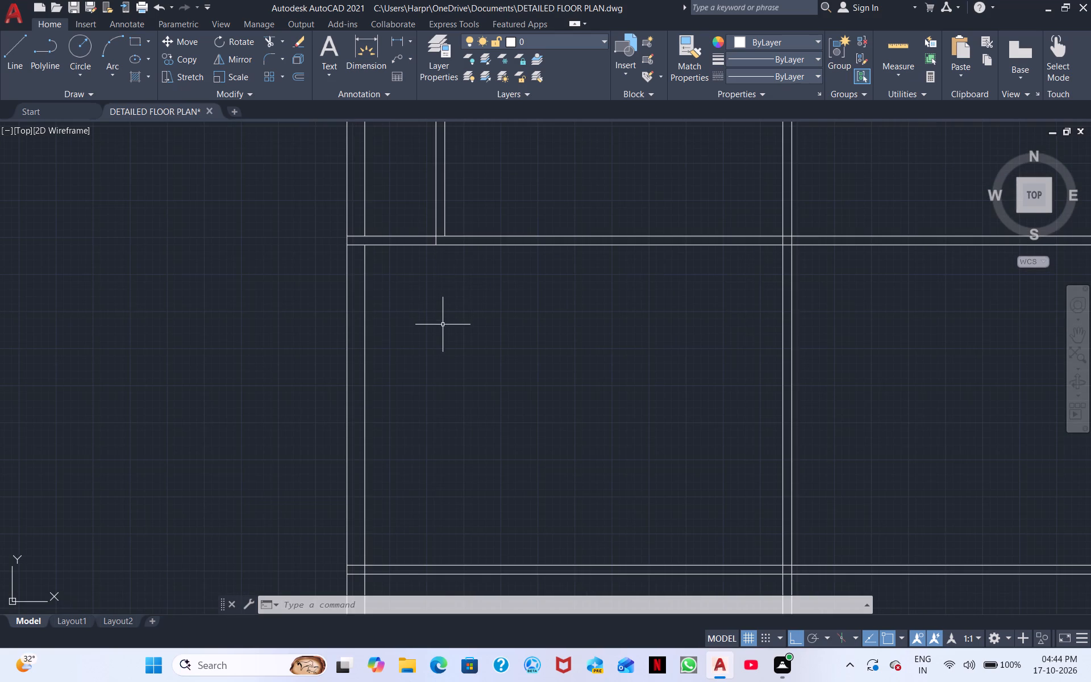
pyautogui.scroll(-3, 442, 329)
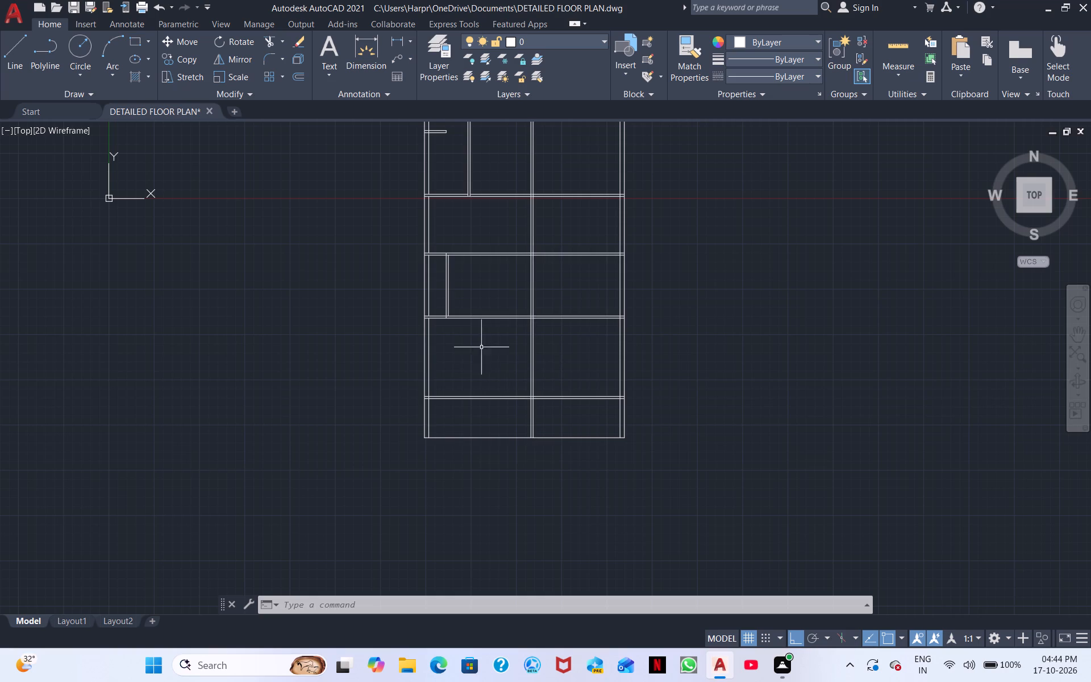
pyautogui.scroll(1, 473, 335)
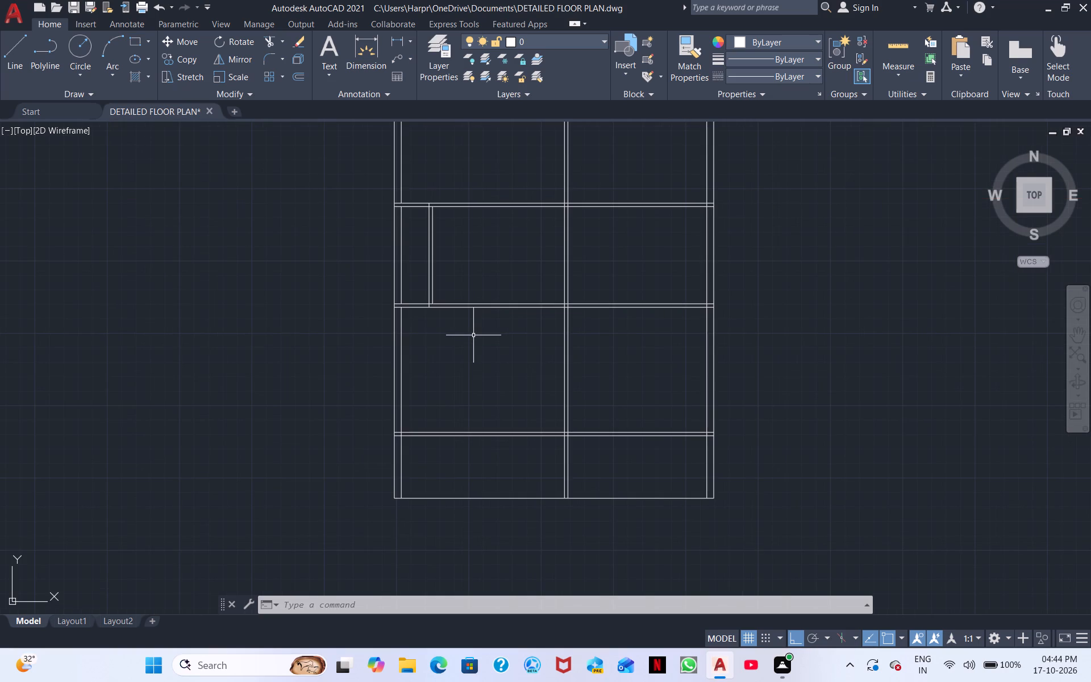
pyautogui.scroll(2, 474, 344)
pyautogui.moveTo(481, 351); pyautogui.dragTo(484, 346, button='middle')
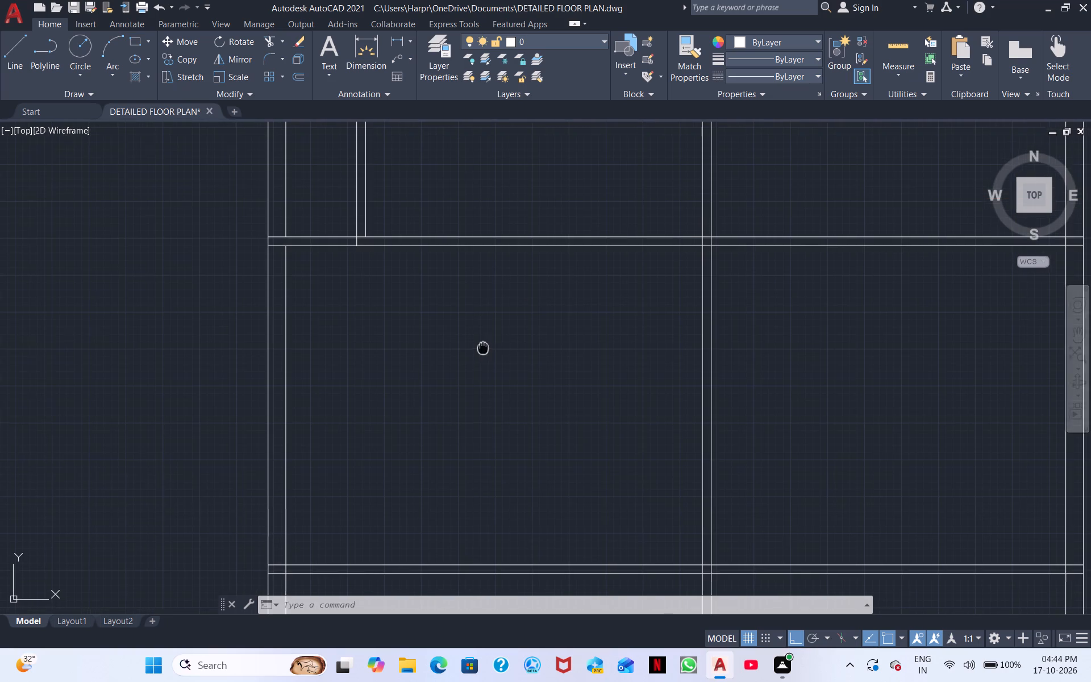
pyautogui.moveTo(484, 346); pyautogui.dragTo(485, 319, button='middle')
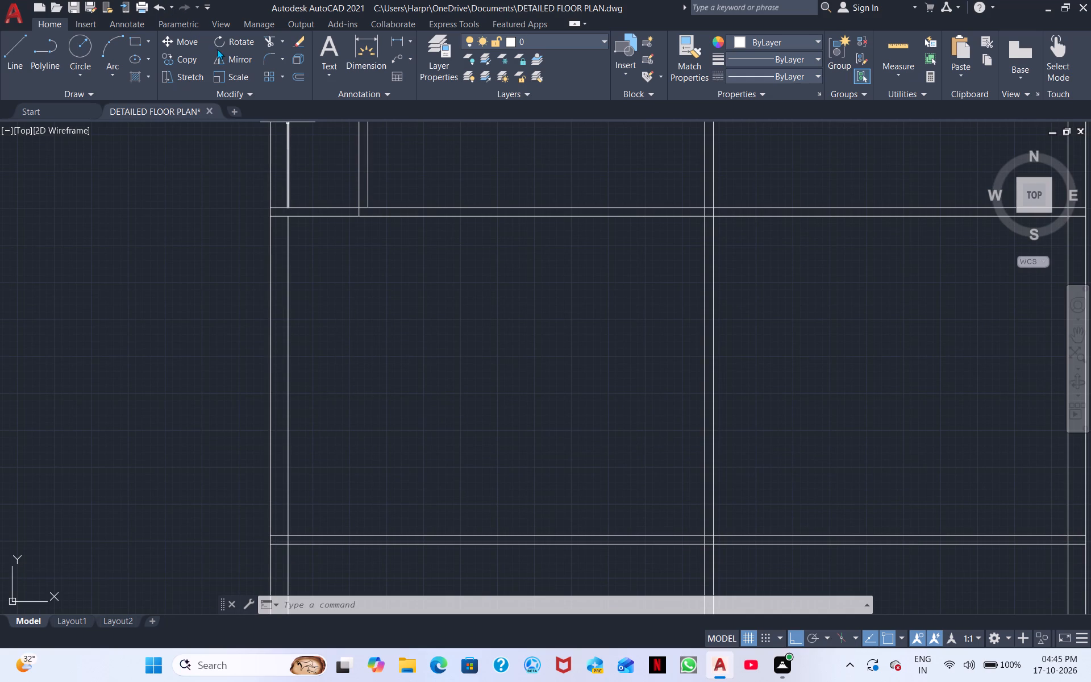
pyautogui.click(264, 41)
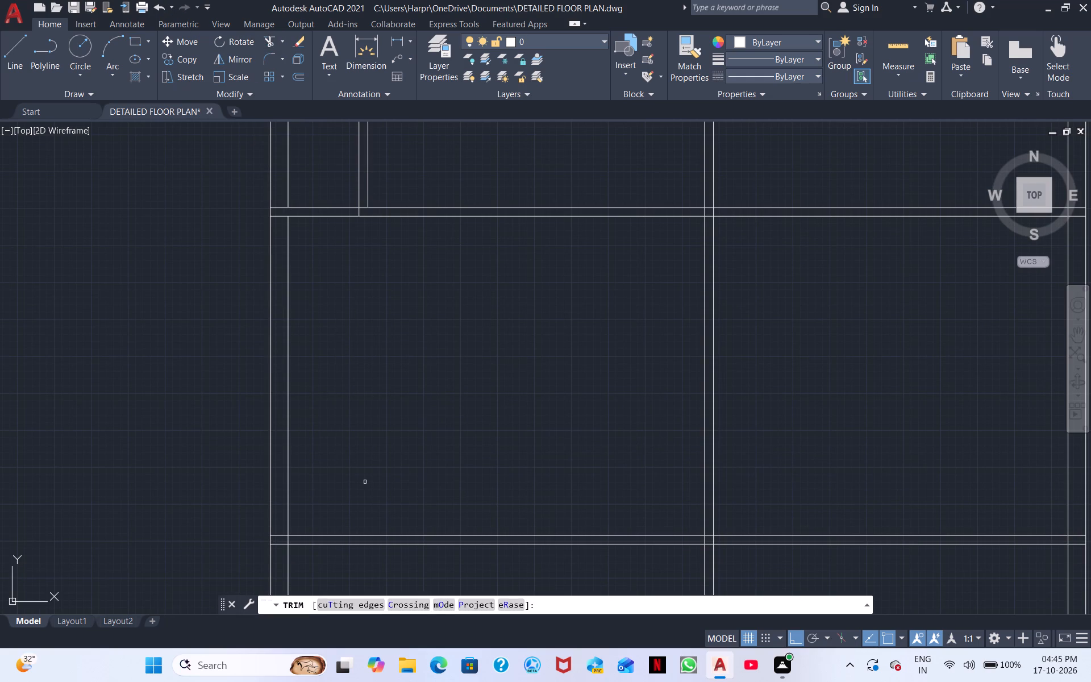
pyautogui.click(287, 539)
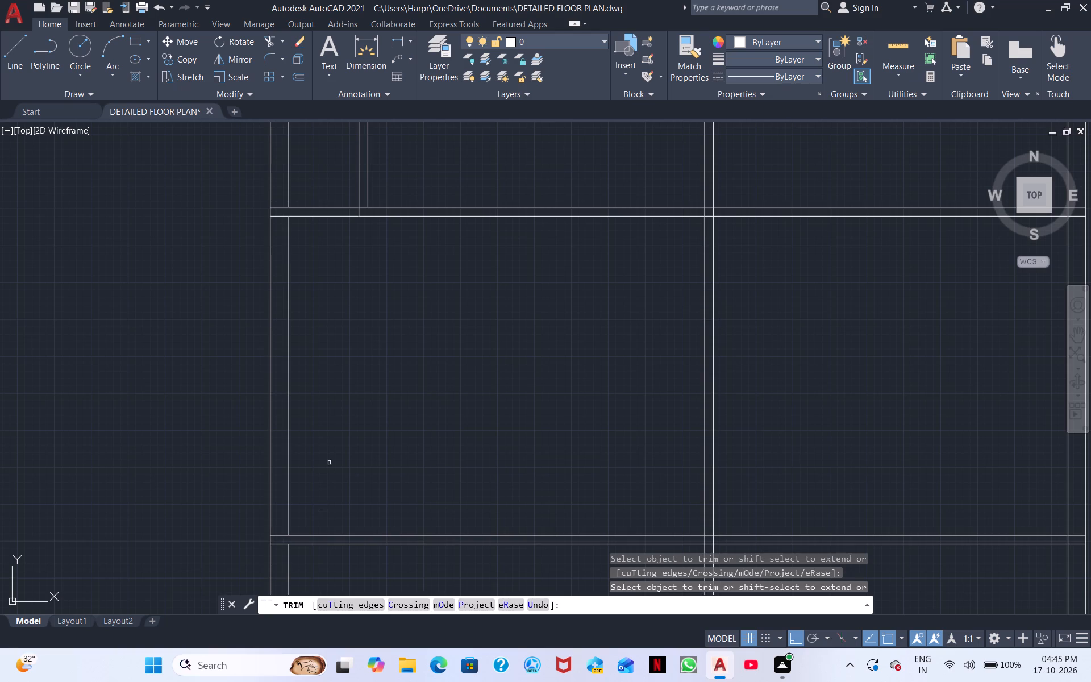
pyautogui.press('Escape')
# Start the Offset command for another partition line.
pyautogui.write('O')
pyautogui.press('space')
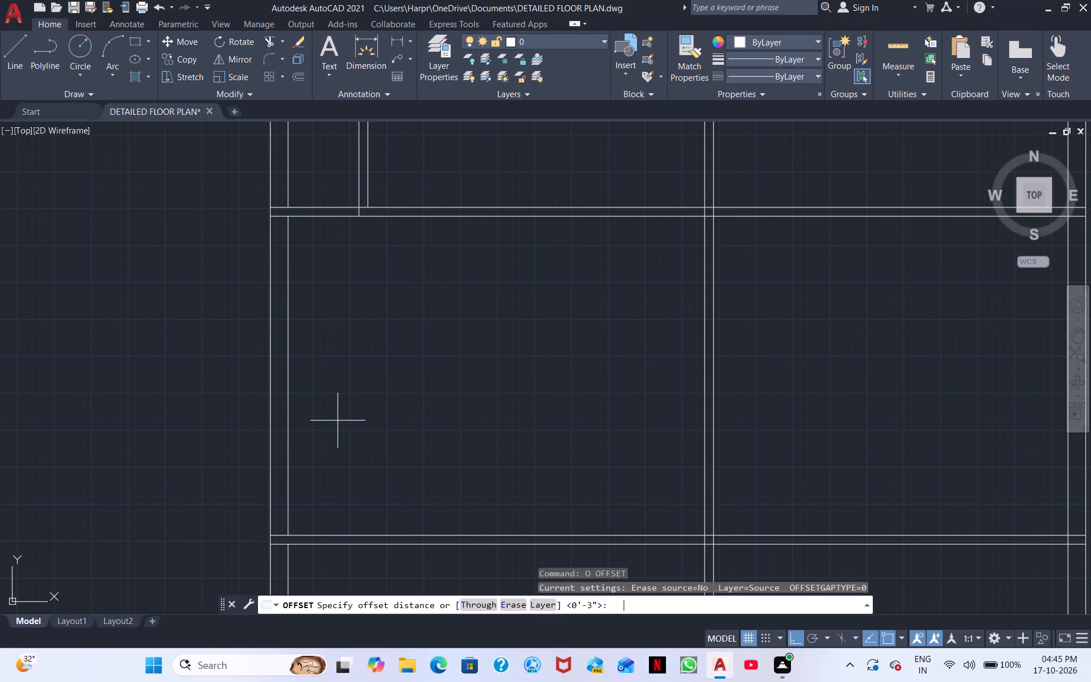
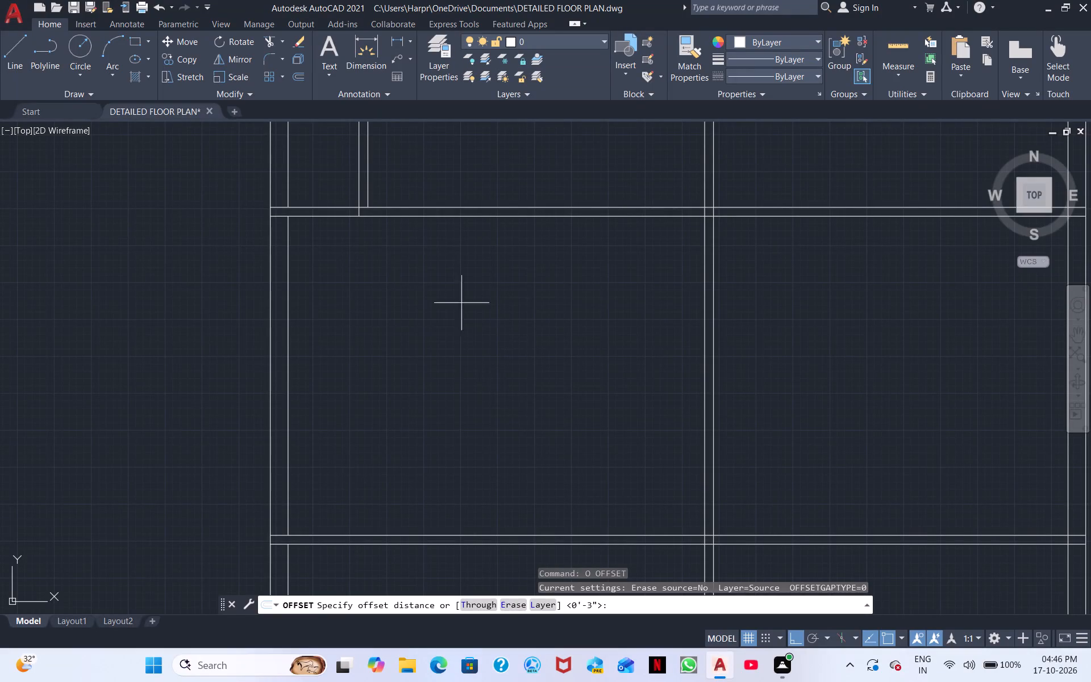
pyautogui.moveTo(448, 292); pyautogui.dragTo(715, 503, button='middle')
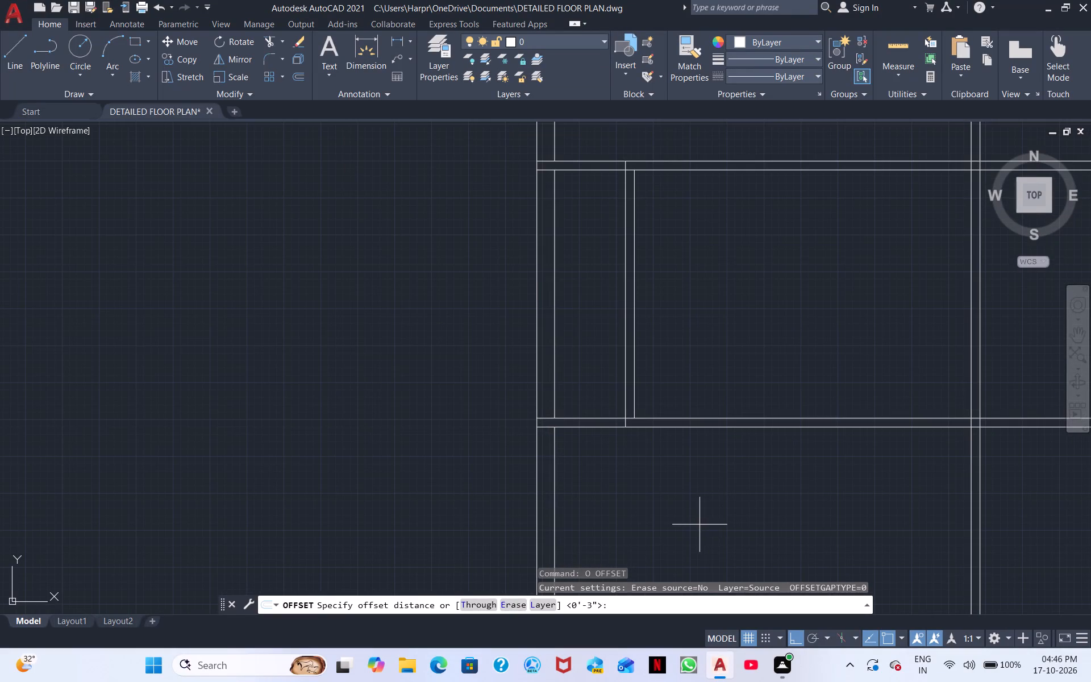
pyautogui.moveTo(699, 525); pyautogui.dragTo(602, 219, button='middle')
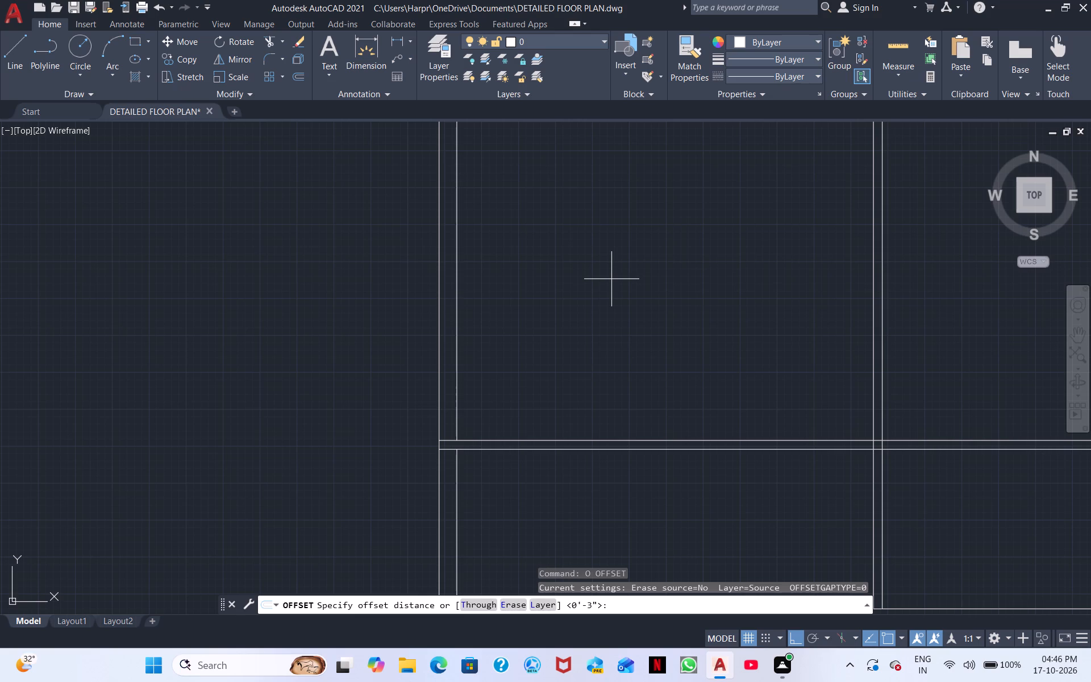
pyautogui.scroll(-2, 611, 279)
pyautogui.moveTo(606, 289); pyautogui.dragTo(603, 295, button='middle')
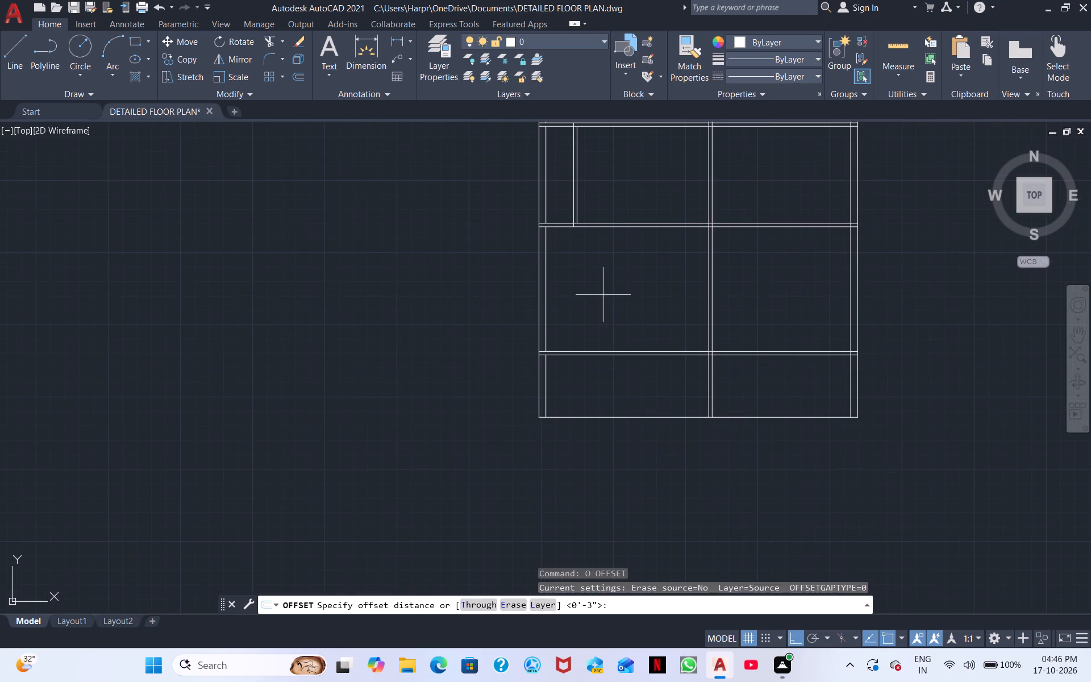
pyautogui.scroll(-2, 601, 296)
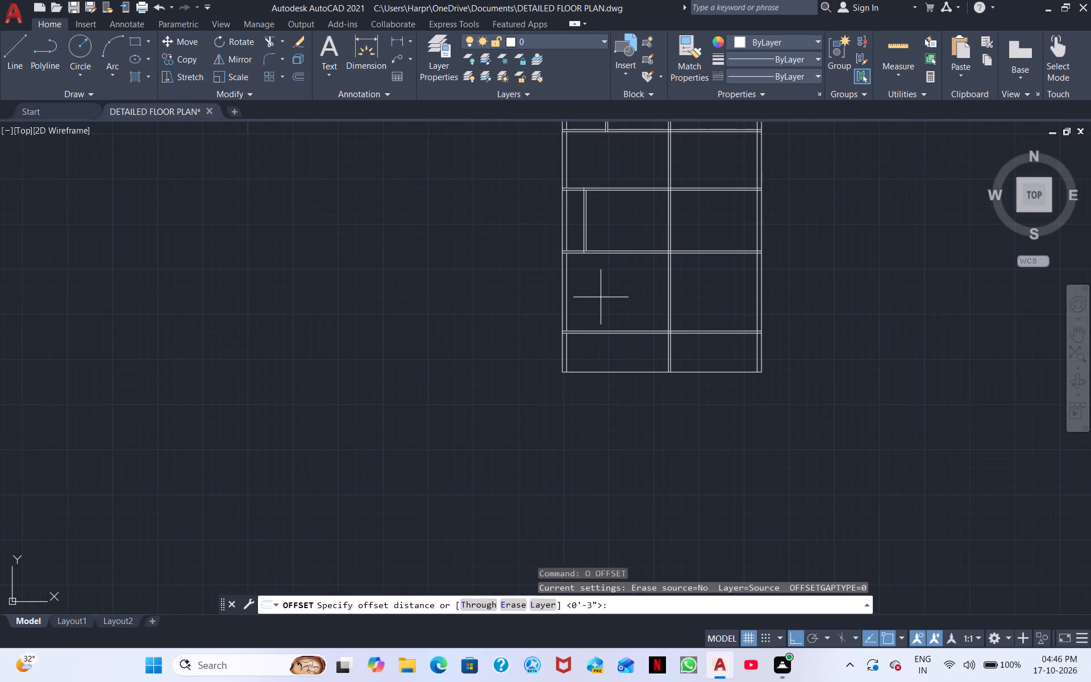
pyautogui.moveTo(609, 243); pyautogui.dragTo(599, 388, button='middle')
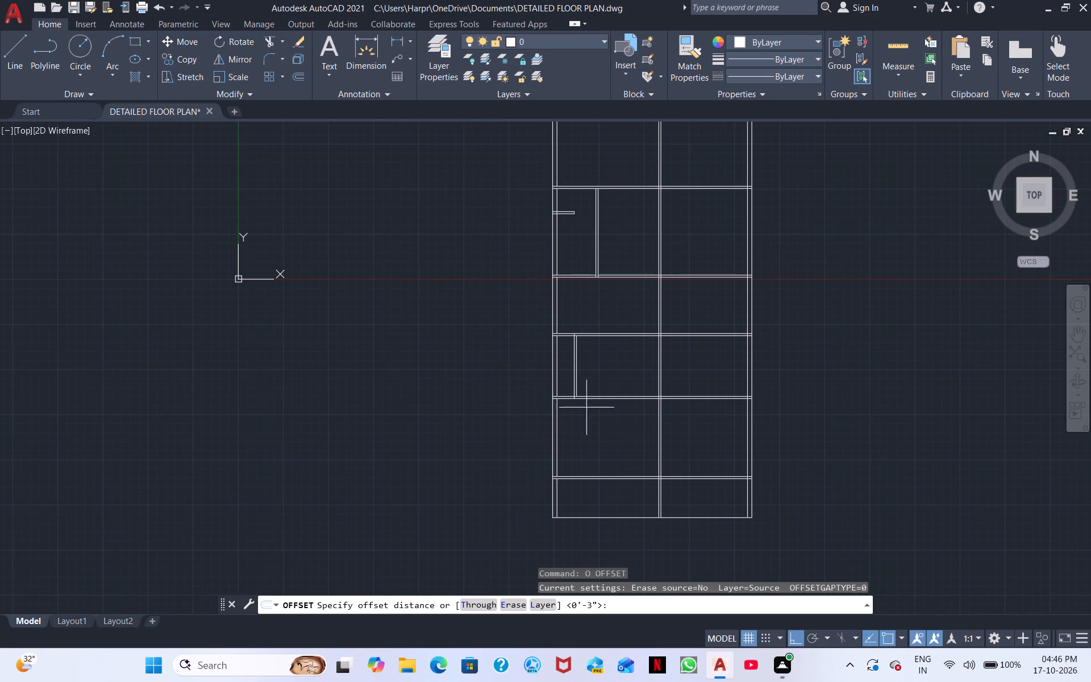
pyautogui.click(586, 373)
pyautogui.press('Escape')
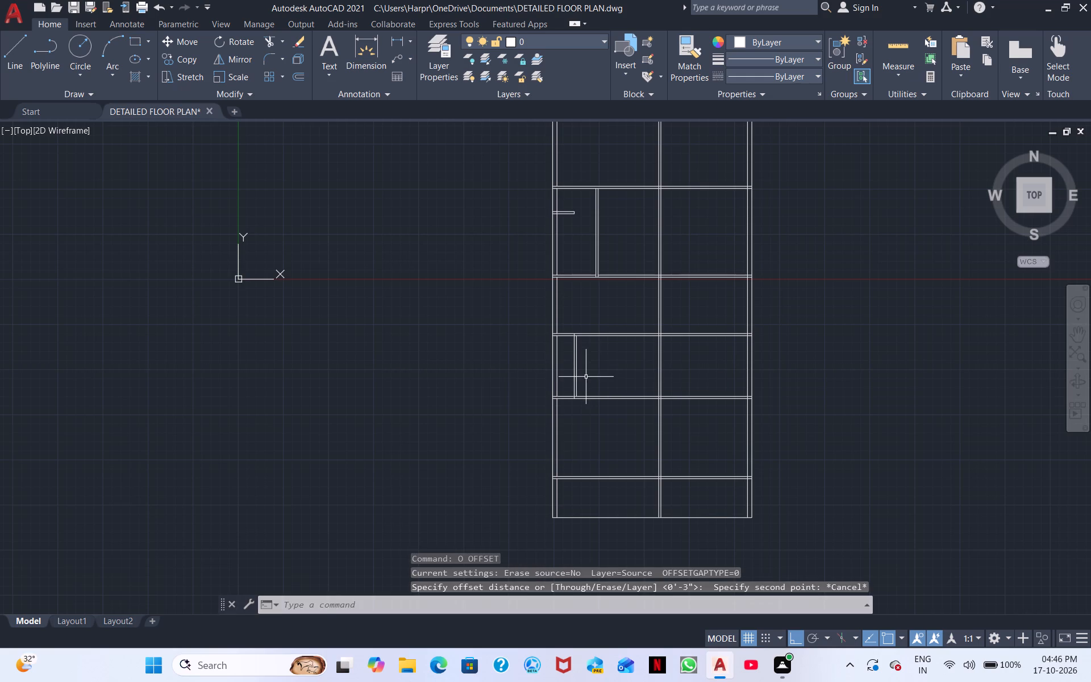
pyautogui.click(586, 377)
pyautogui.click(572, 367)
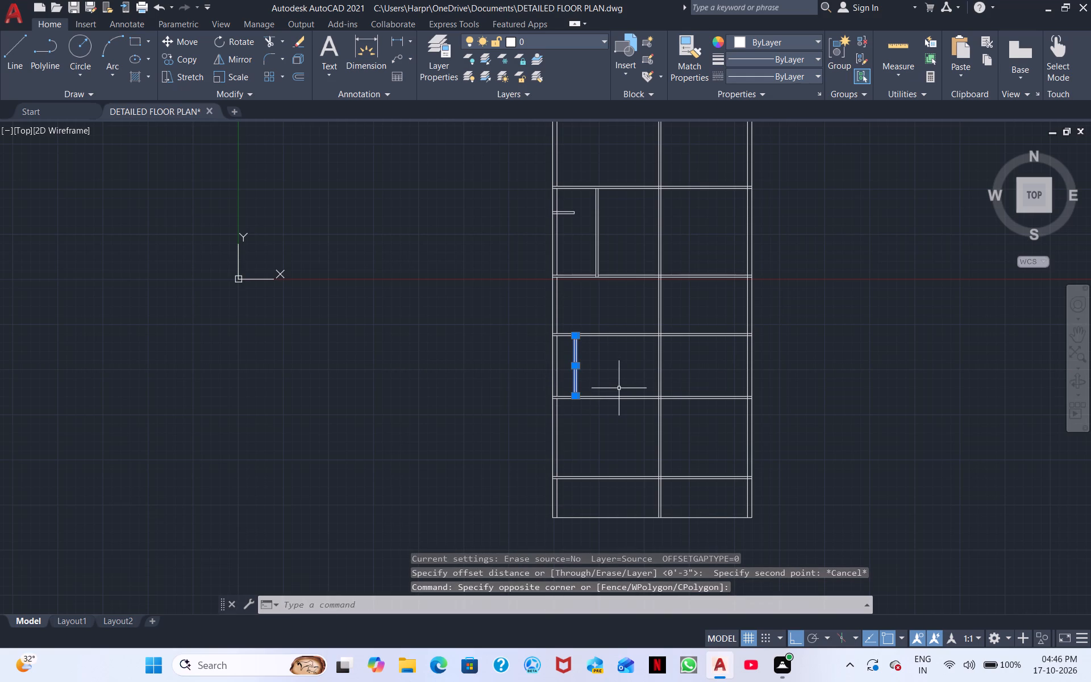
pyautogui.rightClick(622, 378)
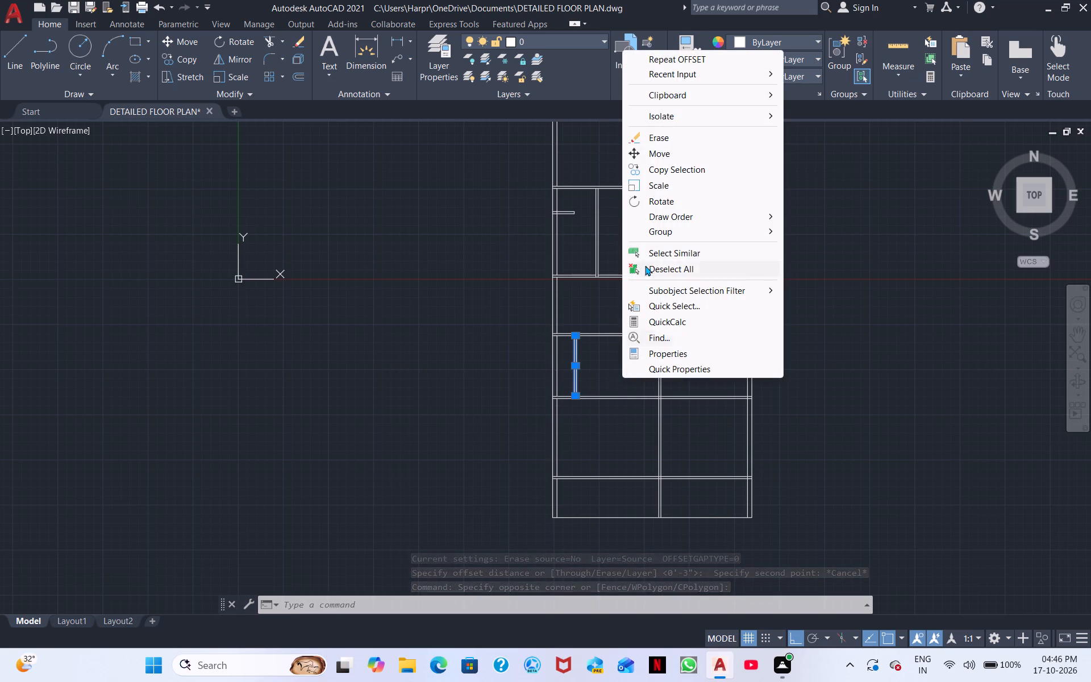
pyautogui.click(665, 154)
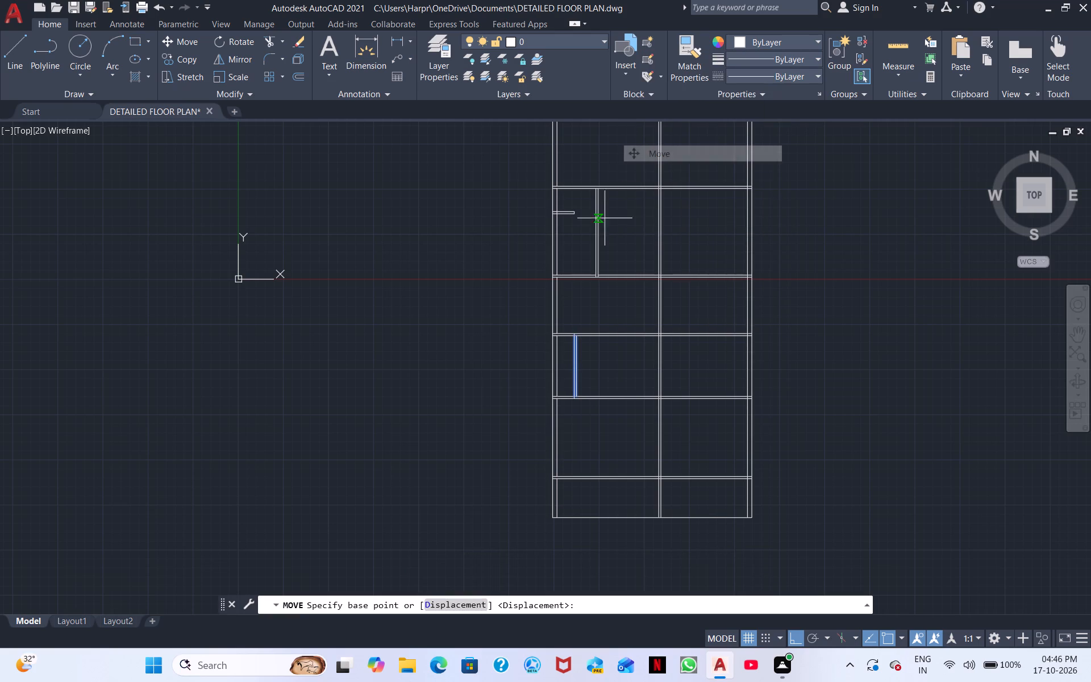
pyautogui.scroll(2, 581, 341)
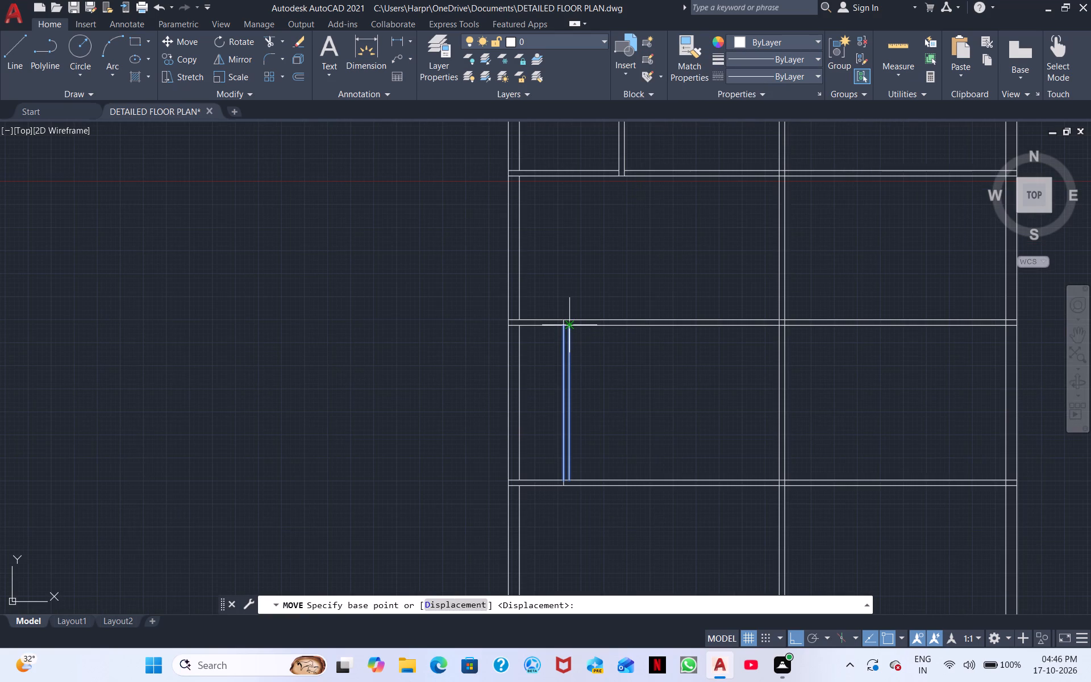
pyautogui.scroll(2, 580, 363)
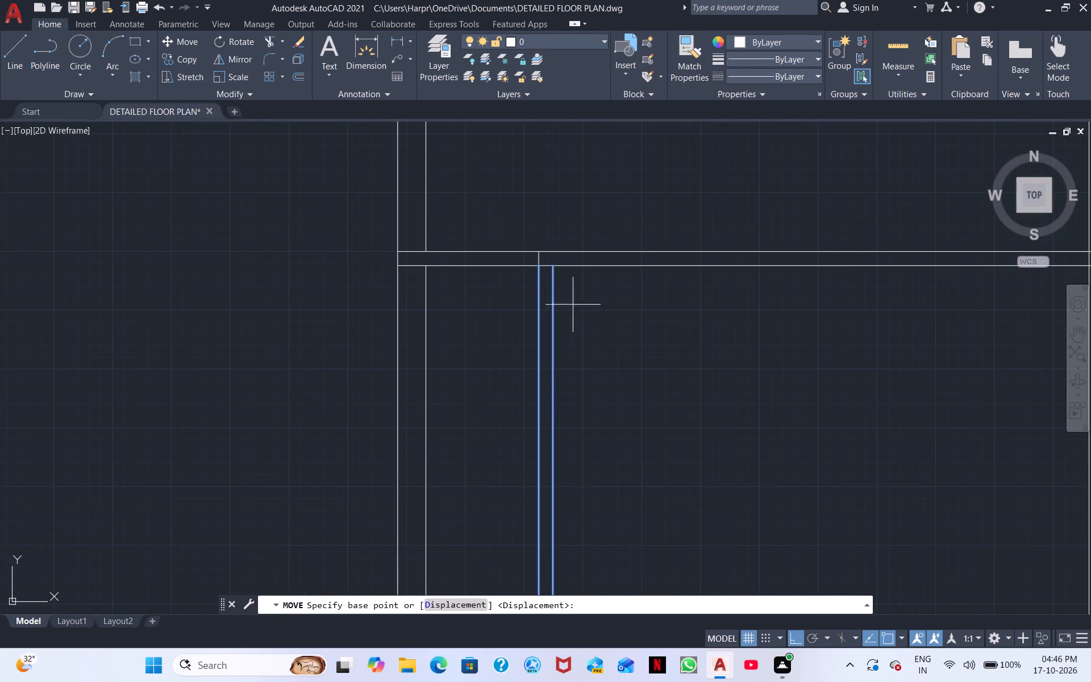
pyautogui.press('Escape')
# Move the short vertical partition, including its end segments, straight up into the room above, against the next horizontal partition.
pyautogui.click(548, 261)
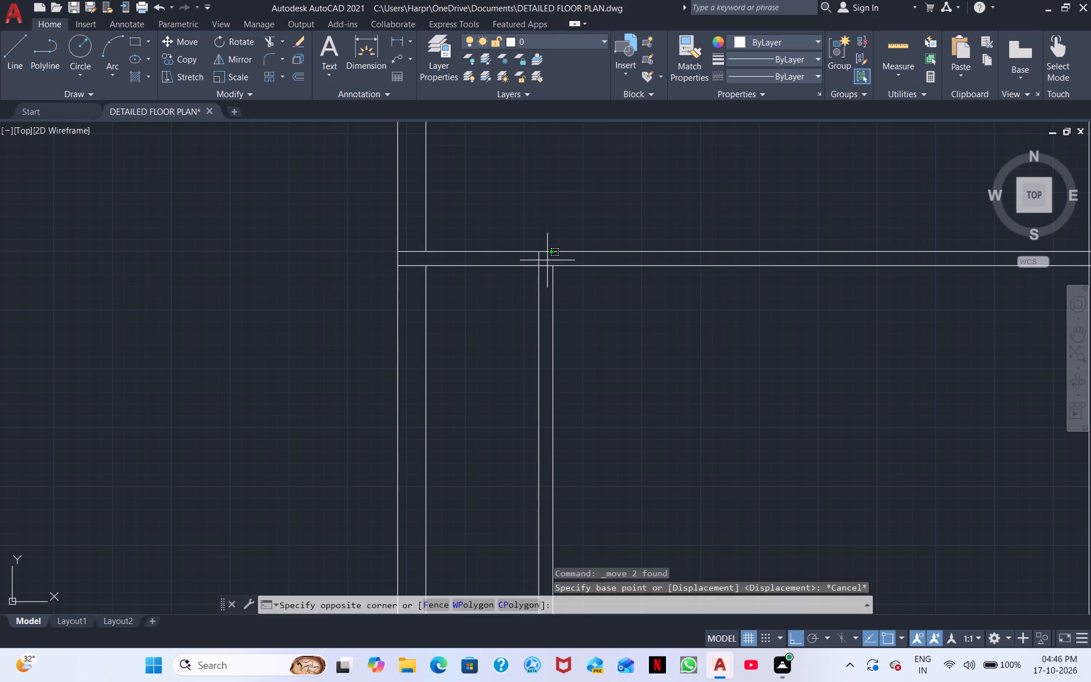
pyautogui.click(532, 259)
pyautogui.click(563, 331)
pyautogui.click(491, 316)
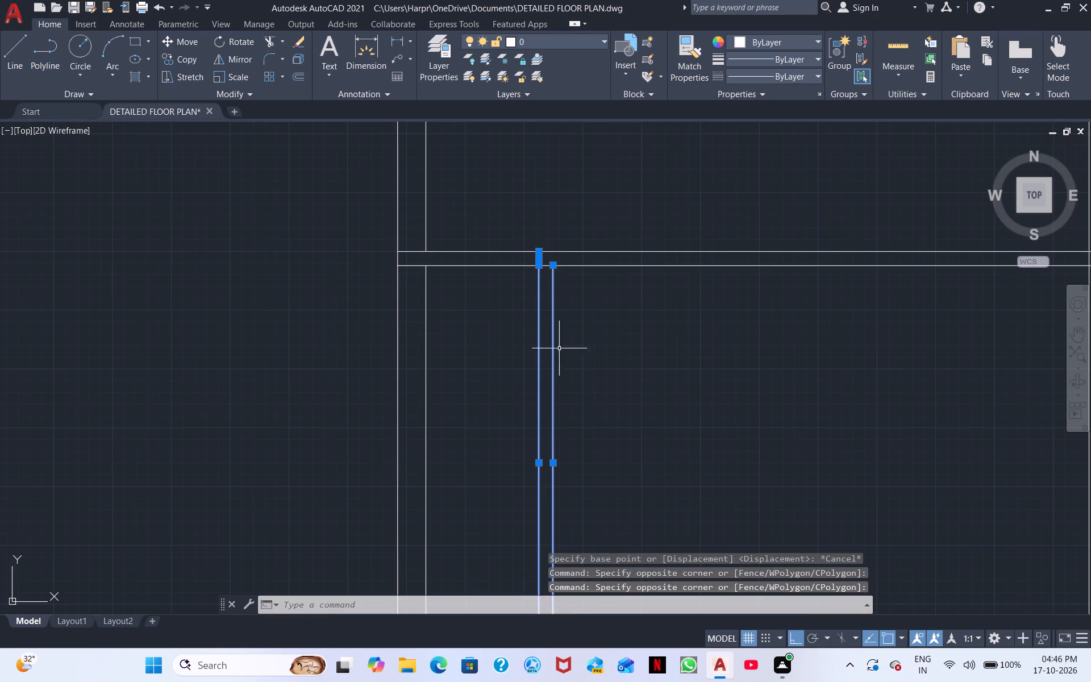
pyautogui.moveTo(610, 393); pyautogui.dragTo(669, 161, button='middle')
pyautogui.moveTo(665, 222); pyautogui.dragTo(682, 205, button='middle')
pyautogui.scroll(2, 673, 437)
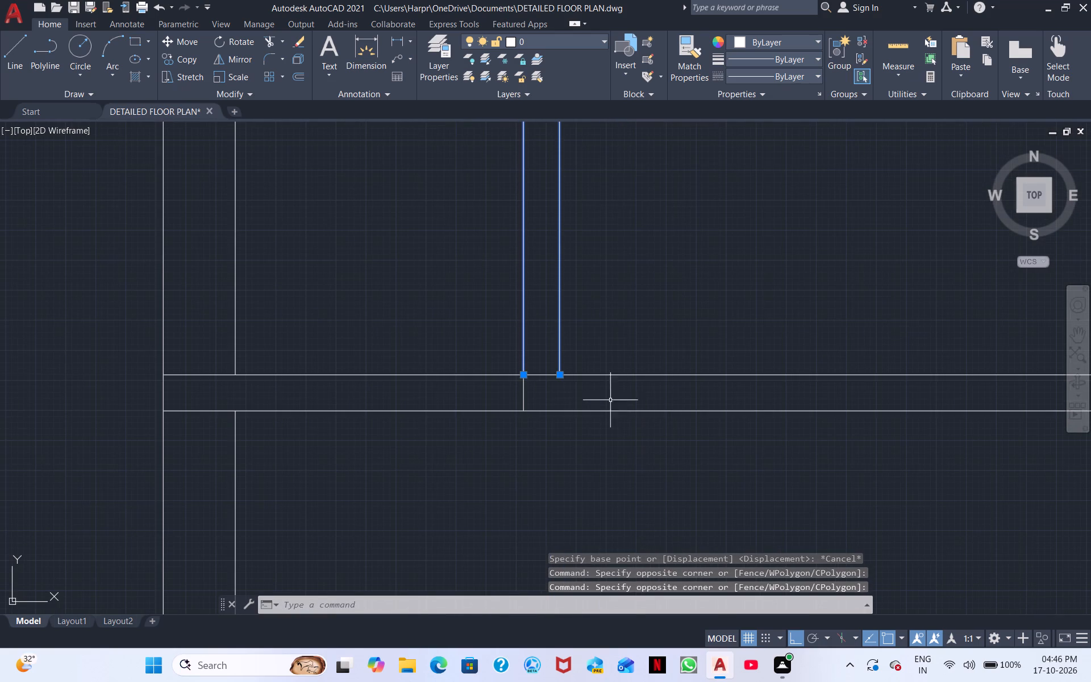
pyautogui.click(536, 399)
pyautogui.click(498, 386)
pyautogui.scroll(-2, 591, 287)
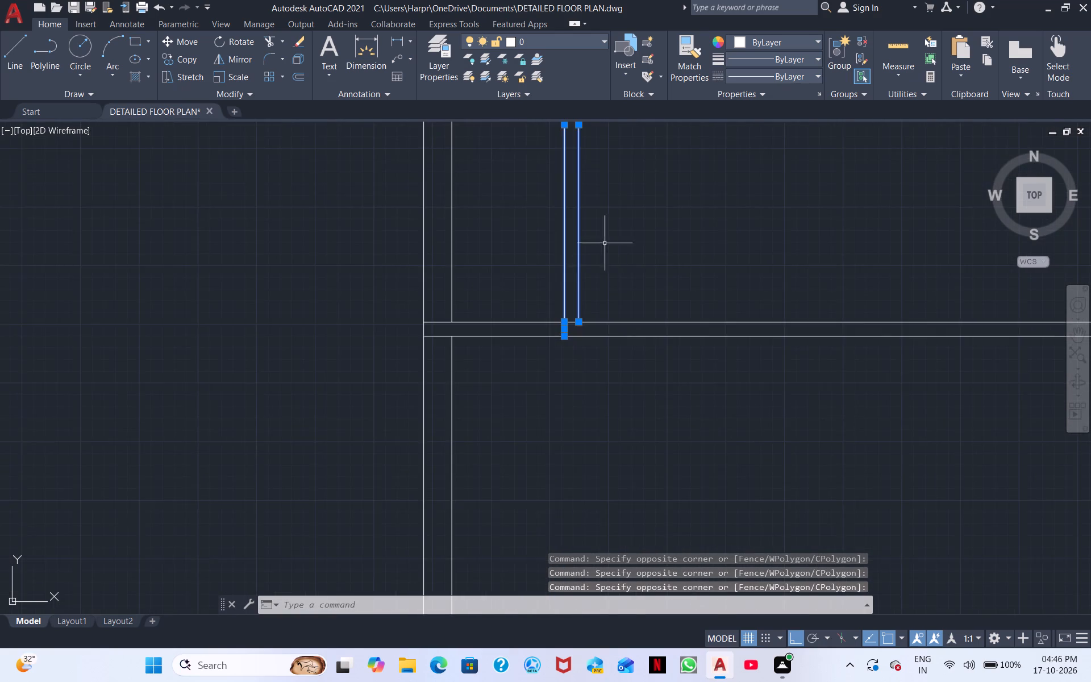
pyautogui.scroll(-2, 606, 242)
pyautogui.moveTo(643, 215); pyautogui.dragTo(643, 350, button='middle')
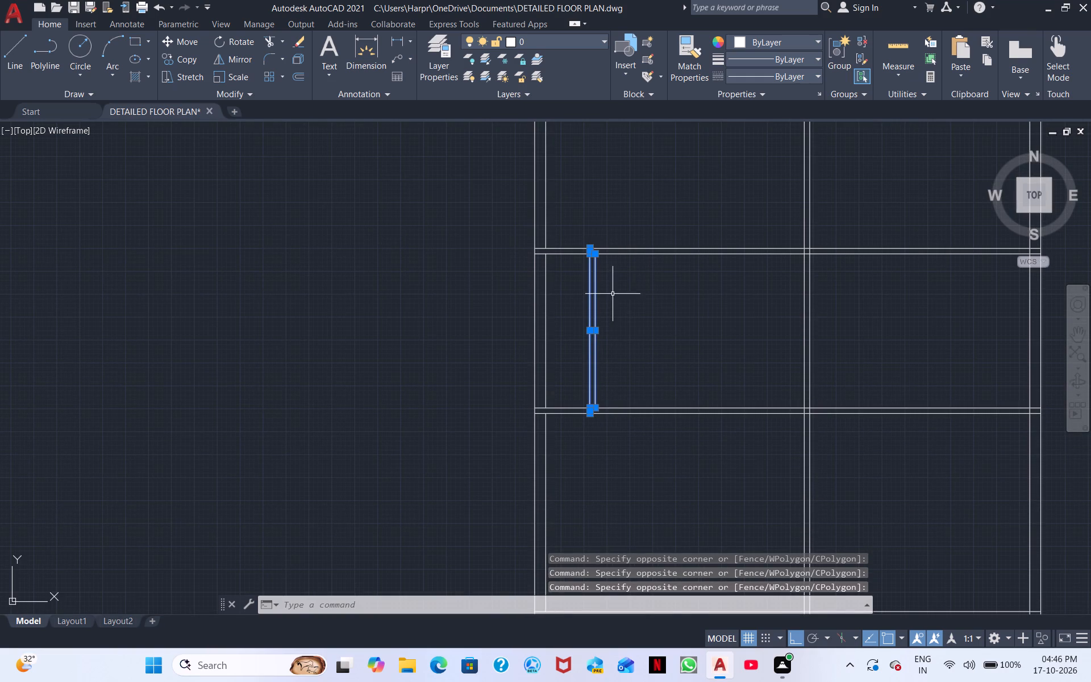
pyautogui.moveTo(638, 224); pyautogui.dragTo(660, 321, button='middle')
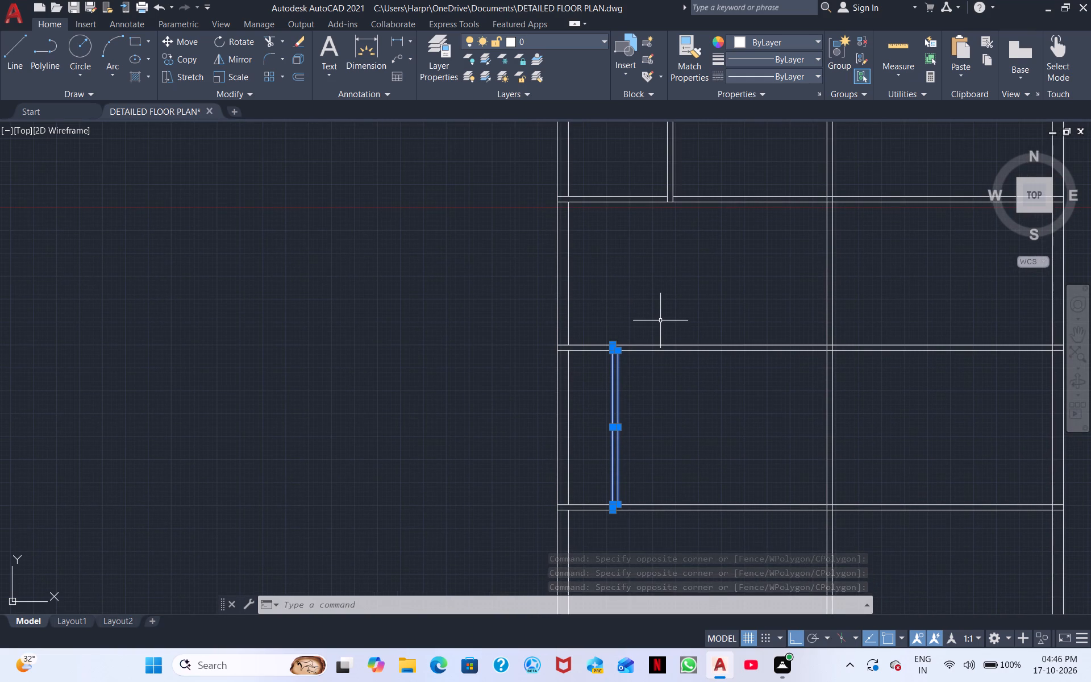
pyautogui.moveTo(650, 281); pyautogui.dragTo(651, 291, button='middle')
pyautogui.rightClick(651, 291)
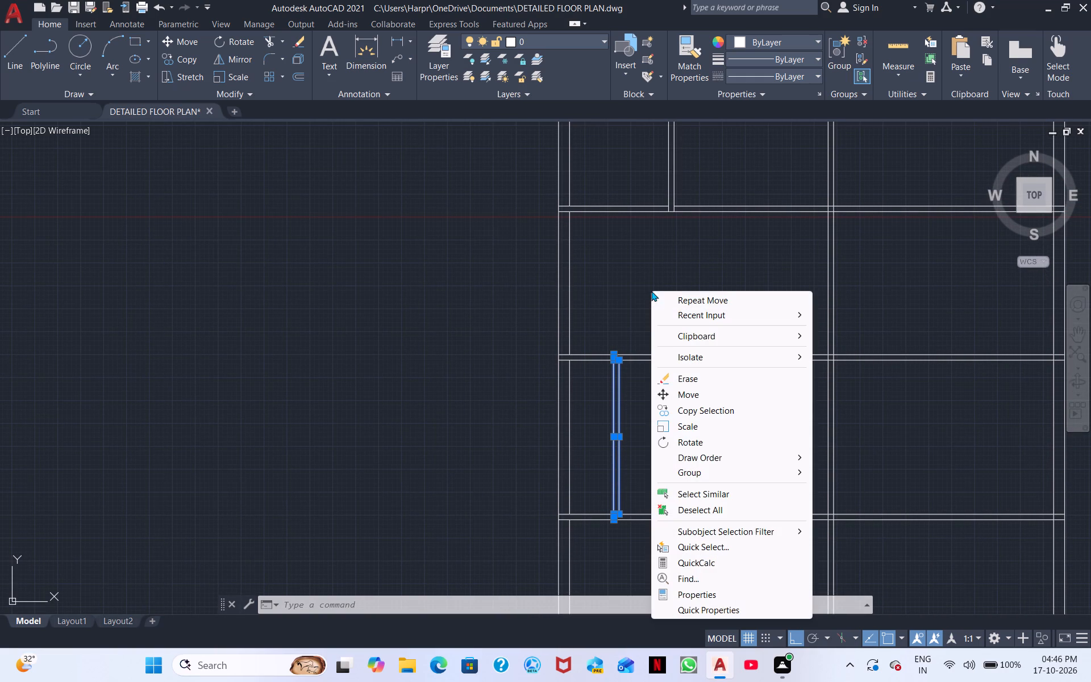
pyautogui.click(686, 390)
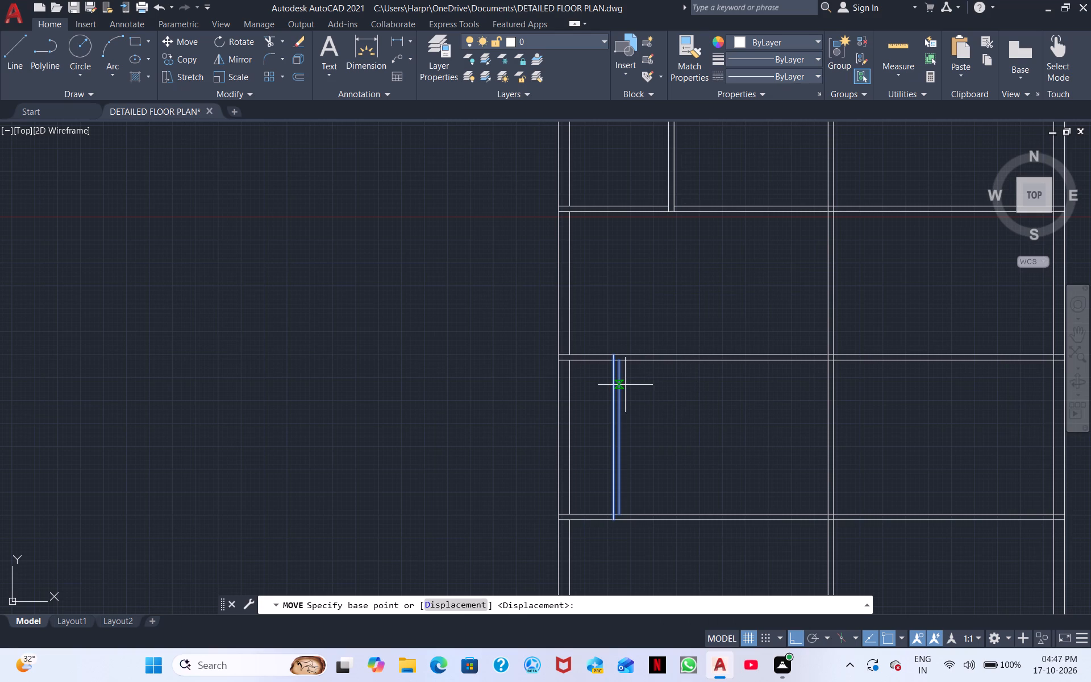
pyautogui.scroll(2, 625, 385)
pyautogui.click(610, 325)
pyautogui.moveTo(599, 160); pyautogui.dragTo(568, 391, button='middle')
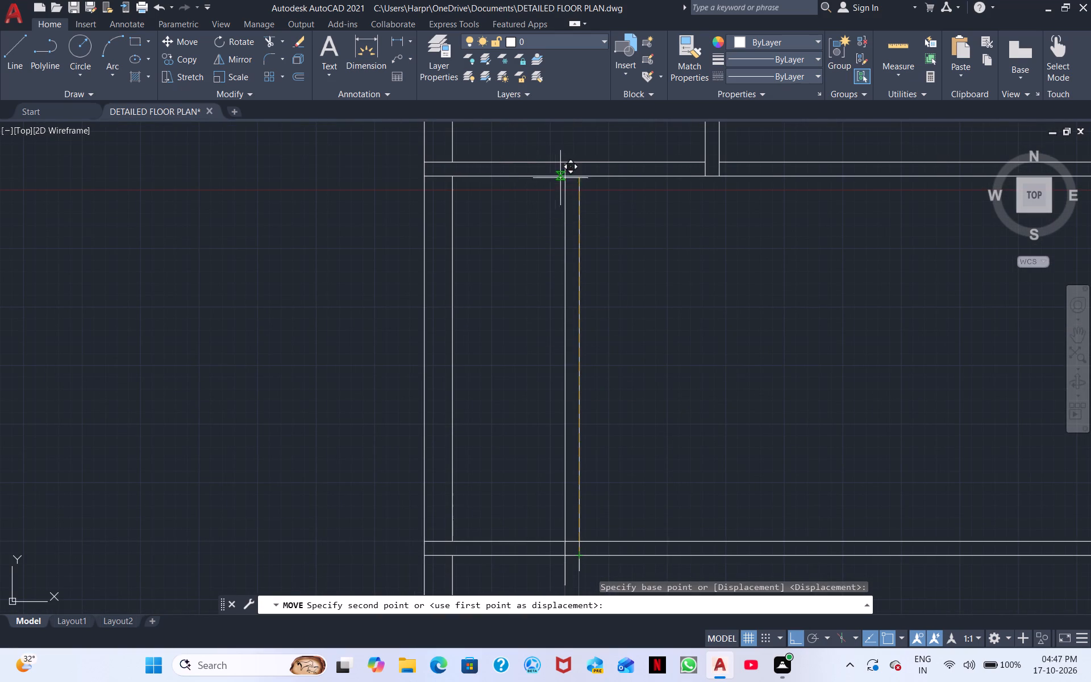
pyautogui.click(580, 178)
# Measure the moved partition's room vertically between its upper and lower horizontal partitions with a linear dimension.
pyautogui.scroll(-1, 652, 248)
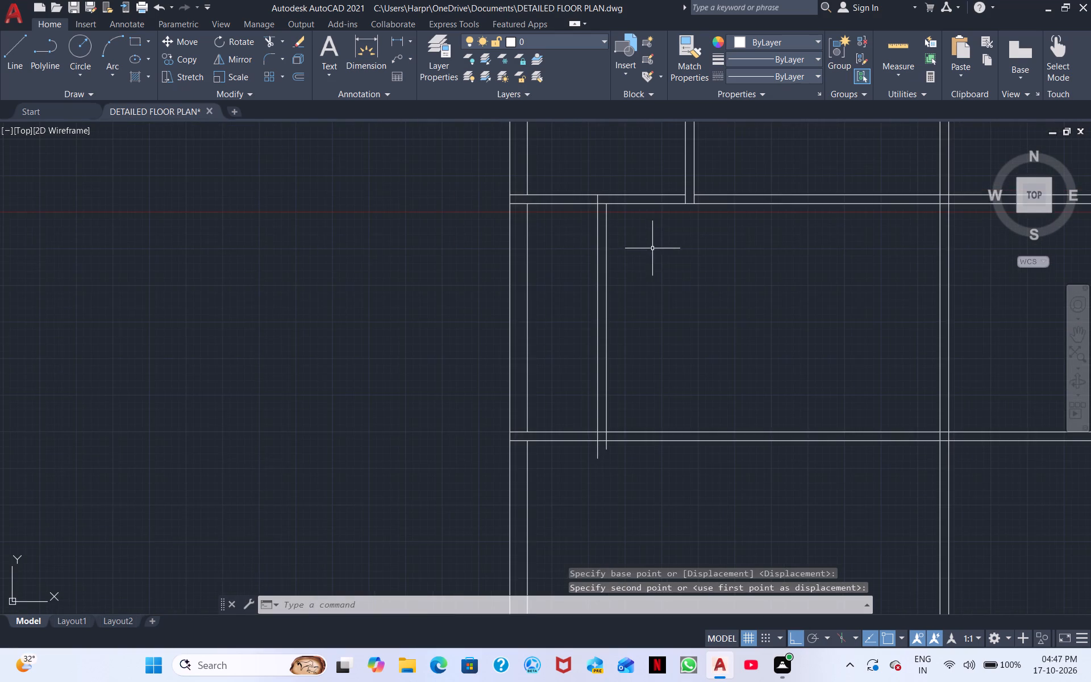
pyautogui.scroll(-1, 659, 257)
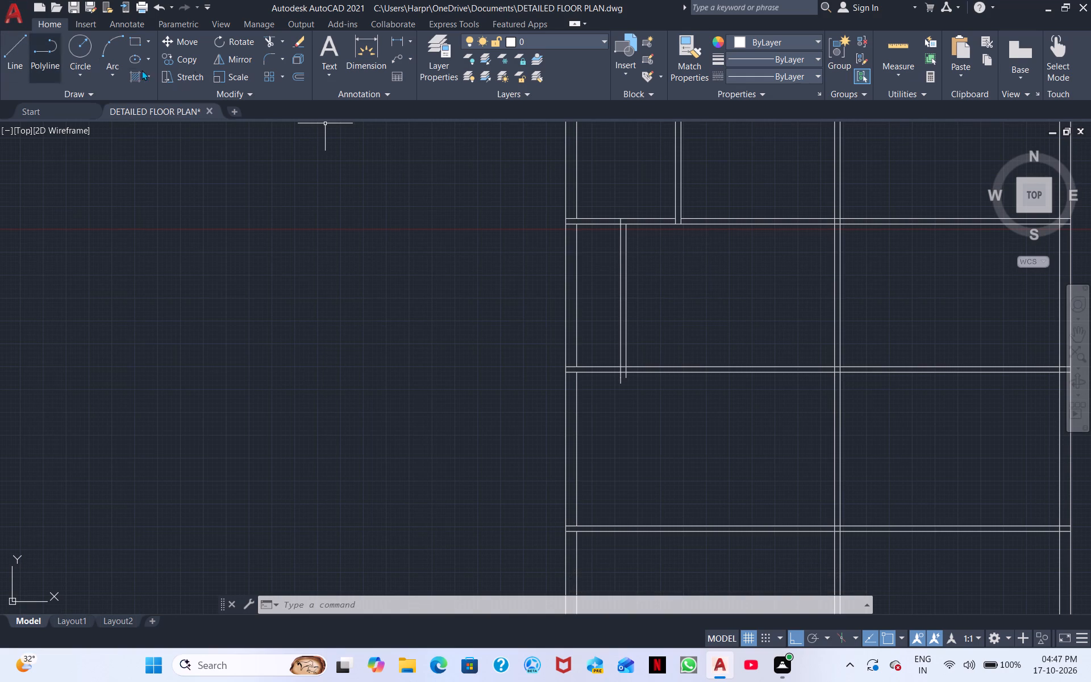
pyautogui.click(401, 36)
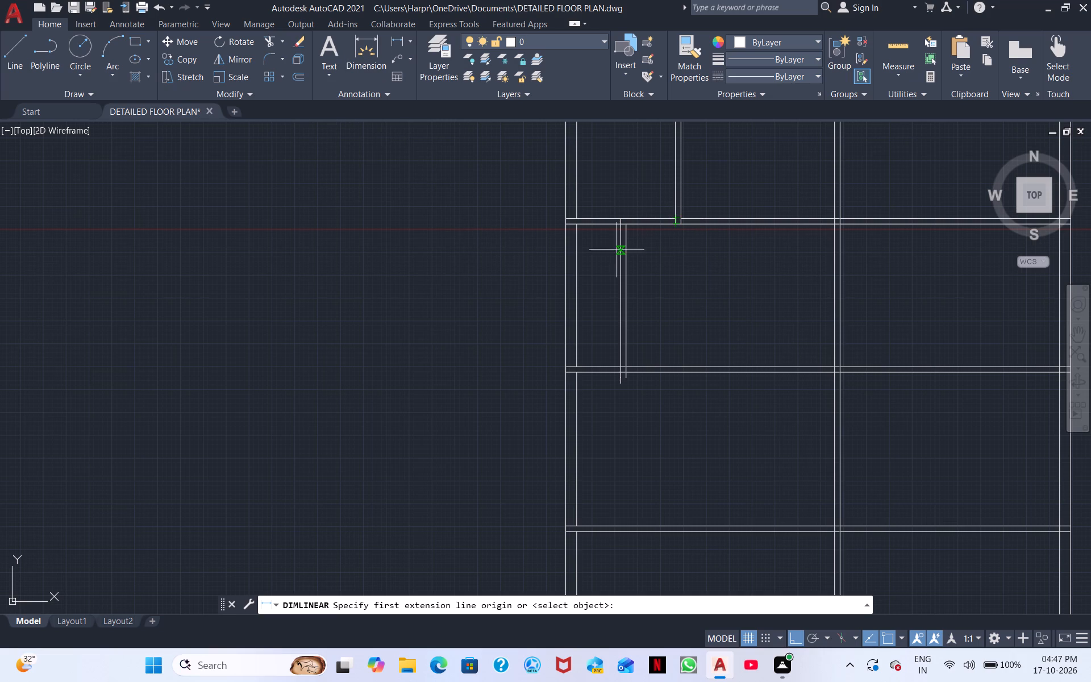
pyautogui.moveTo(654, 225); pyautogui.dragTo(654, 231)
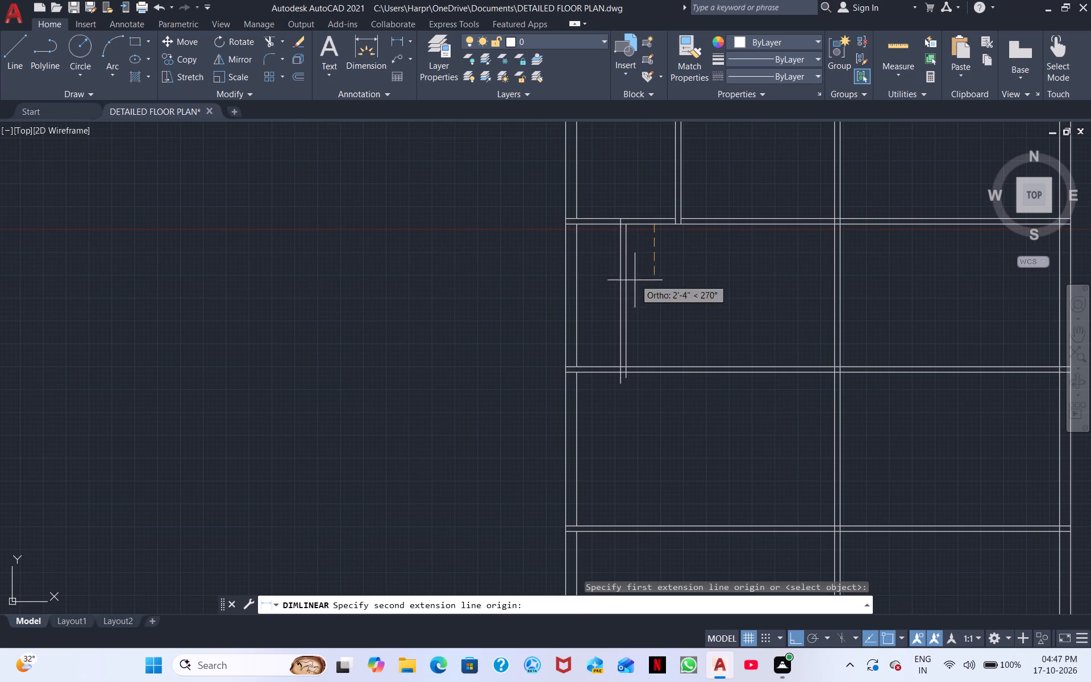
pyautogui.click(656, 365)
pyautogui.press('Escape')
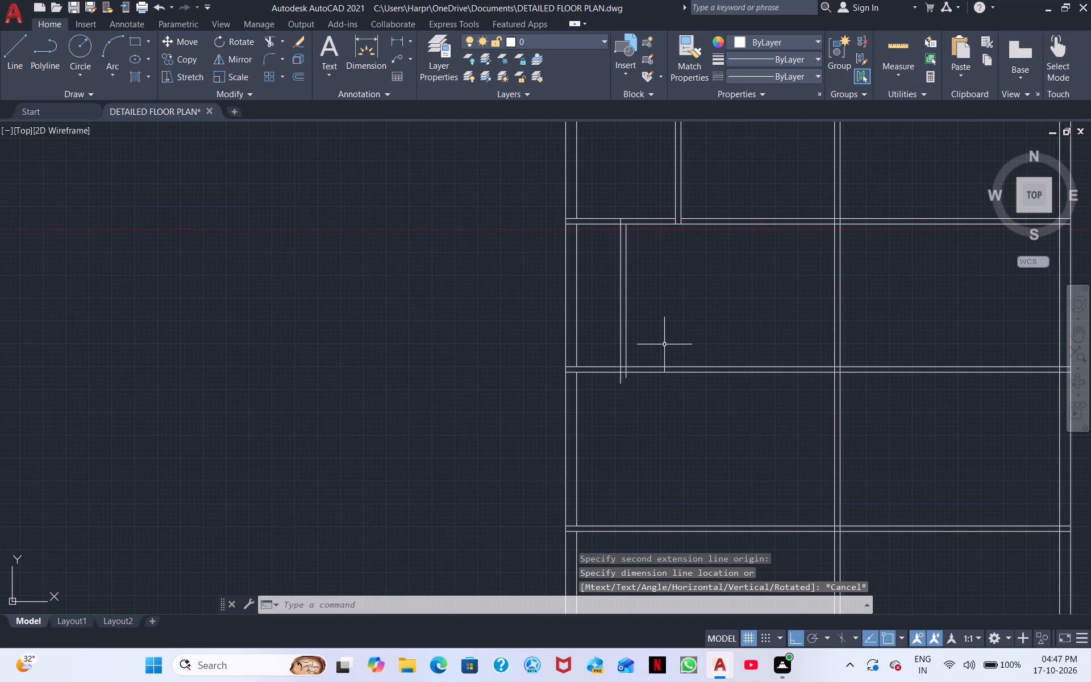
# Trim the moved partition's overhanging lower ends at the lower line of the horizontal partition below.
pyautogui.scroll(1, 657, 339)
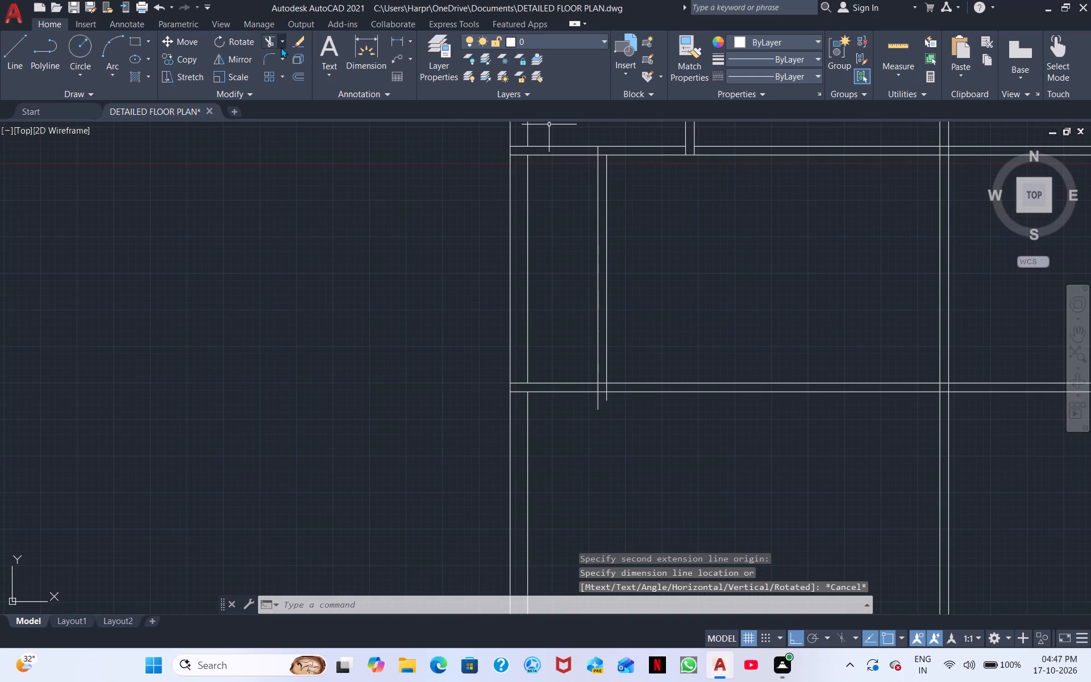
pyautogui.click(274, 44)
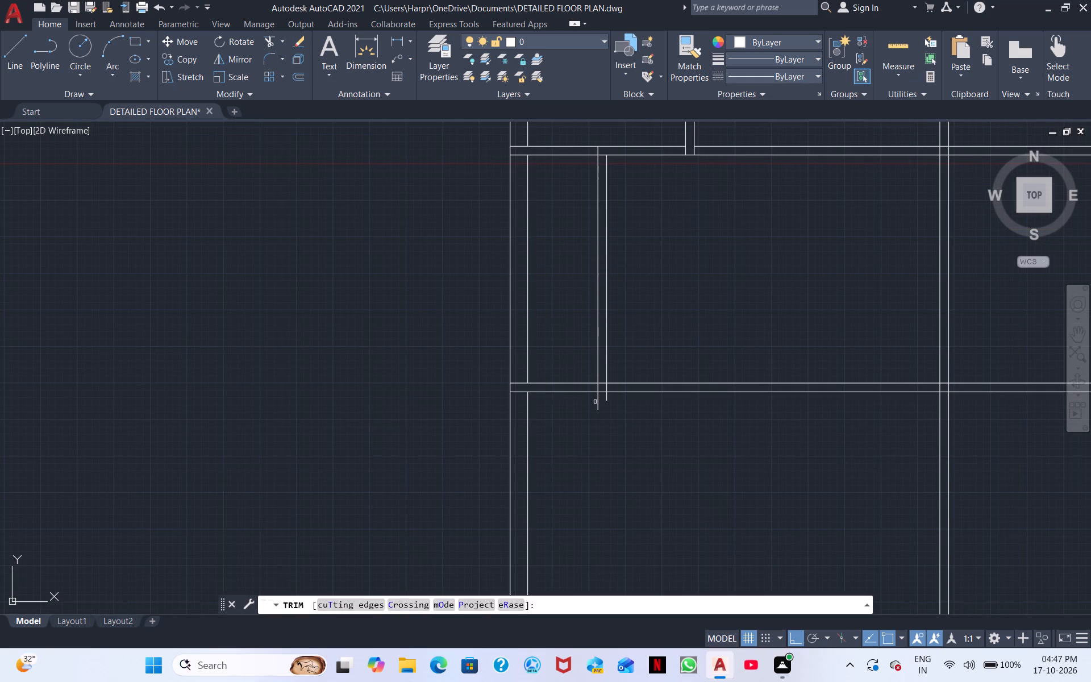
pyautogui.click(599, 400)
pyautogui.click(603, 400)
pyautogui.click(611, 397)
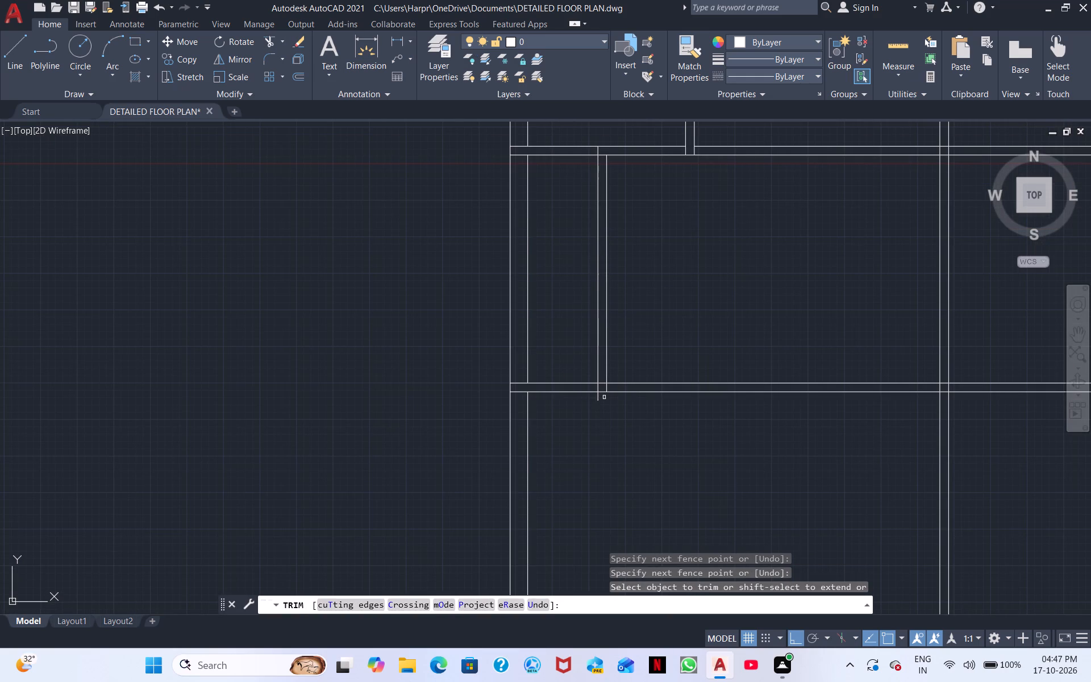
pyautogui.click(599, 398)
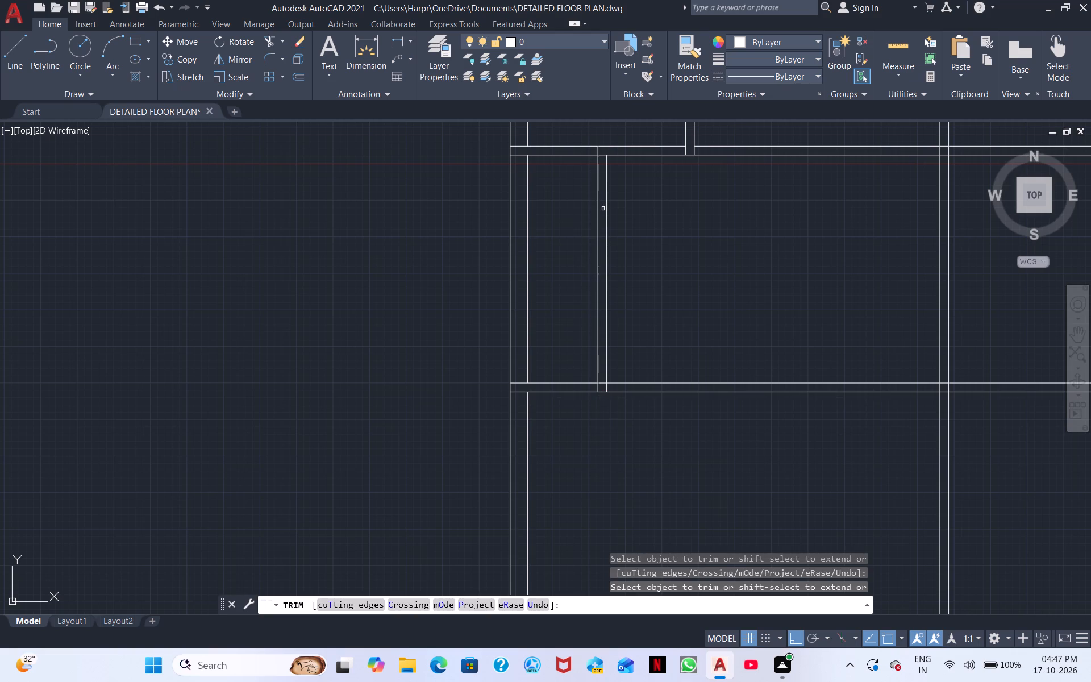
# Extend the moved partition's right line up to the upper line of the horizontal partition above.
pyautogui.keyDown('shift'); pyautogui.click(607, 174); pyautogui.keyUp('shift')
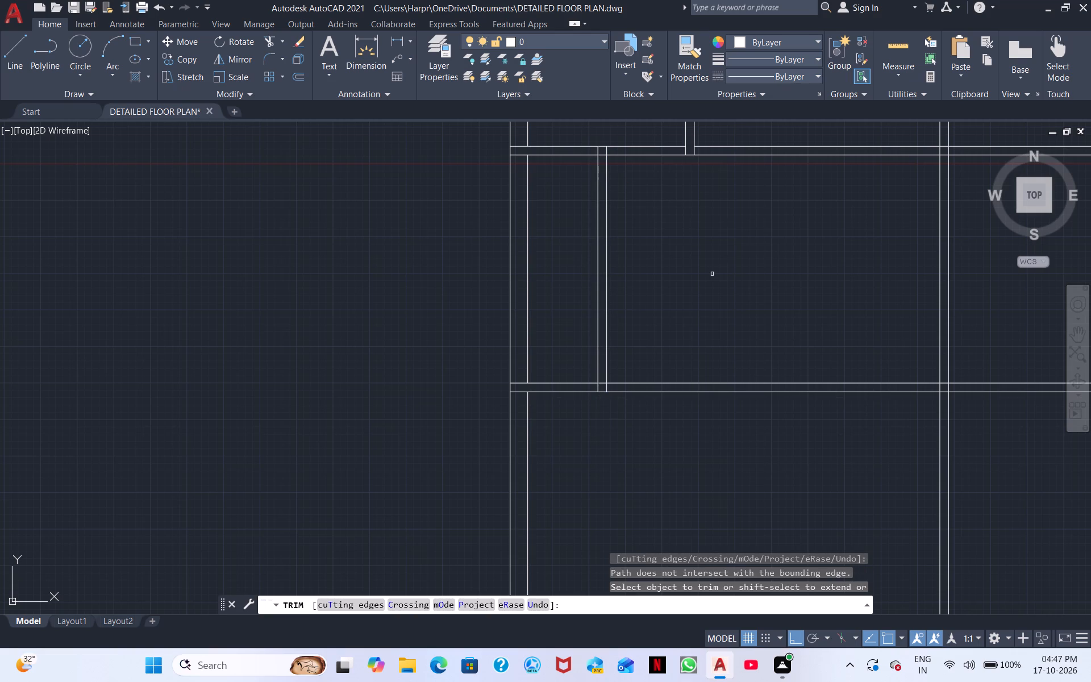
pyautogui.moveTo(713, 284); pyautogui.dragTo(763, 264, button='middle')
pyautogui.scroll(-2, 658, 426)
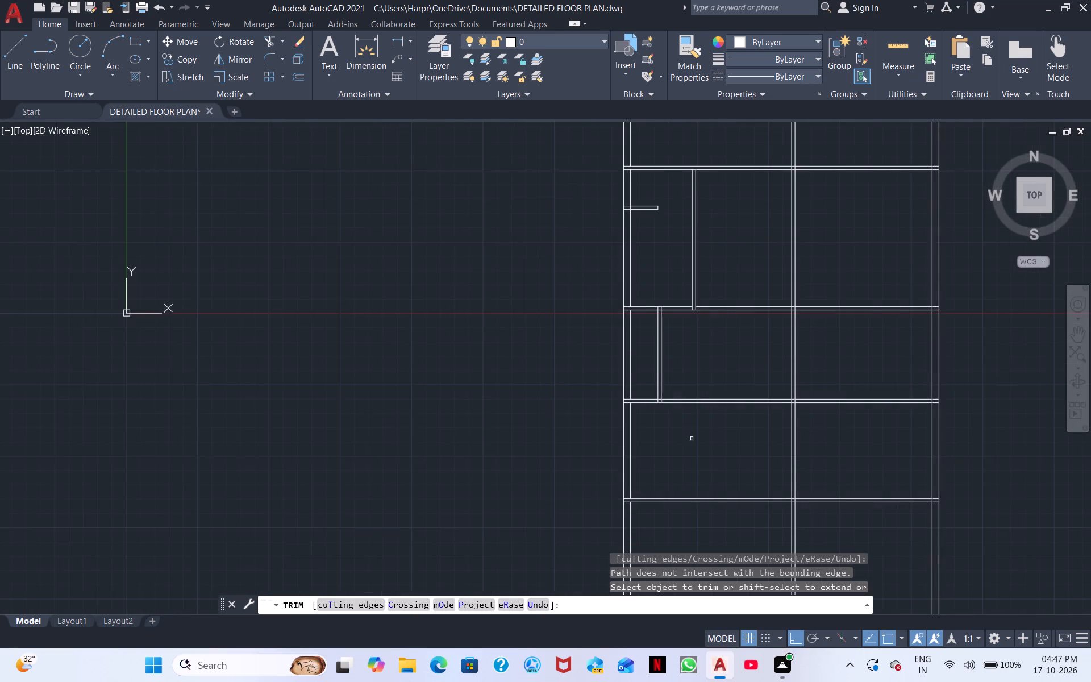
pyautogui.moveTo(697, 439); pyautogui.dragTo(652, 406, button='middle')
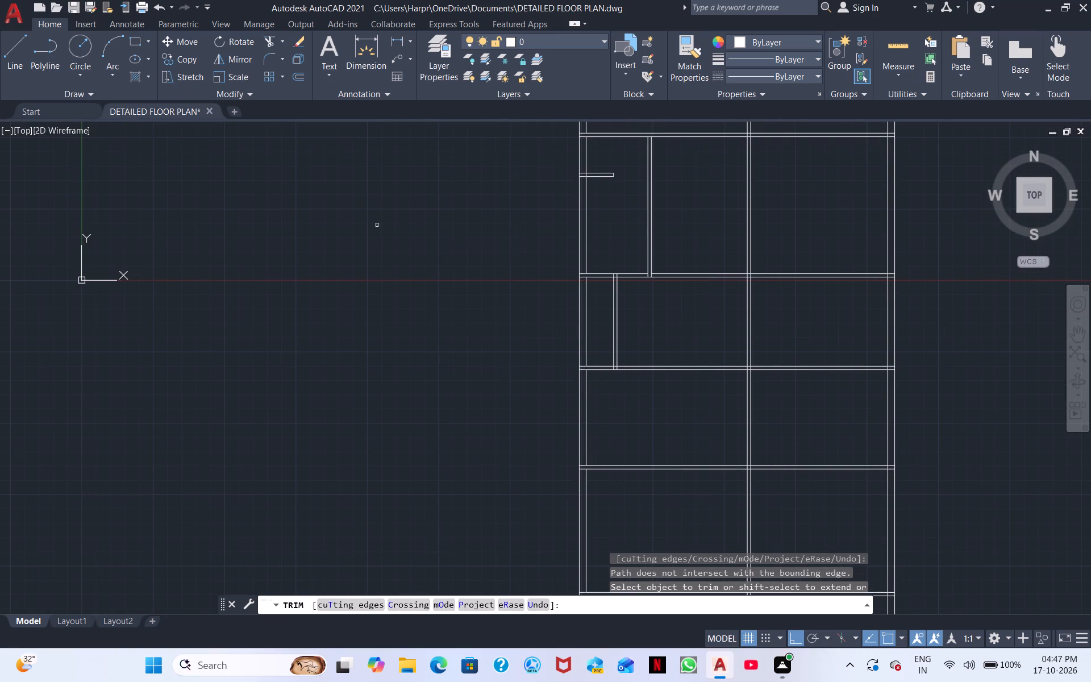
pyautogui.rightClick(359, 218)
pyautogui.click(396, 244)
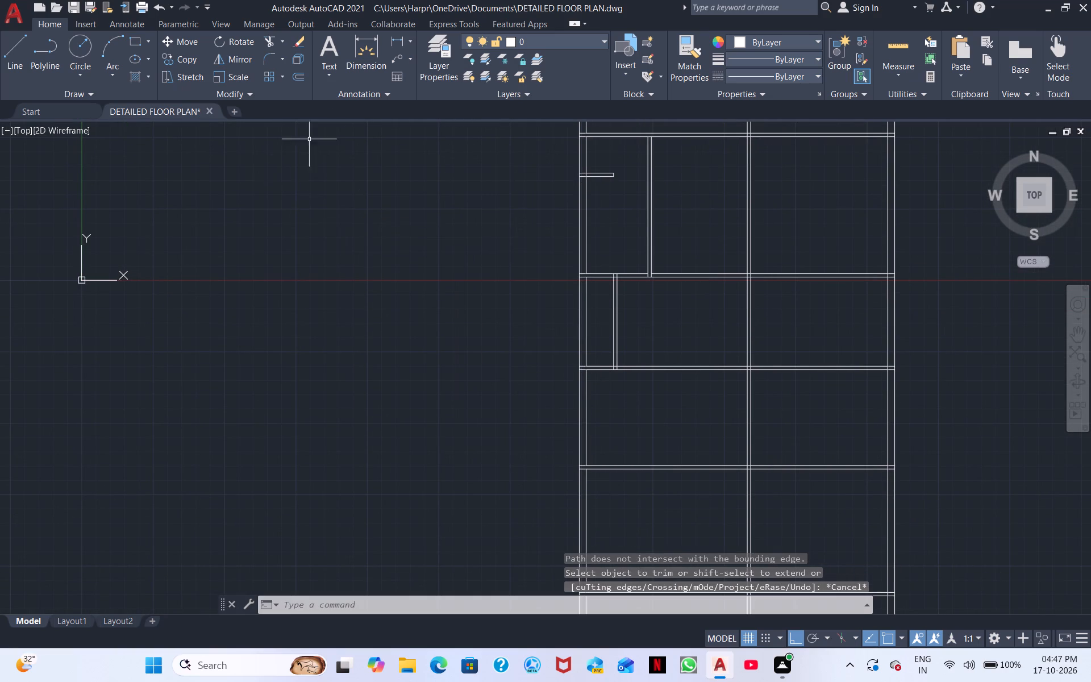
# Measure the horizontal distance from the left wall's inner line to the short vertical partition with a linear dimension.
pyautogui.click(390, 46)
pyautogui.scroll(2, 574, 318)
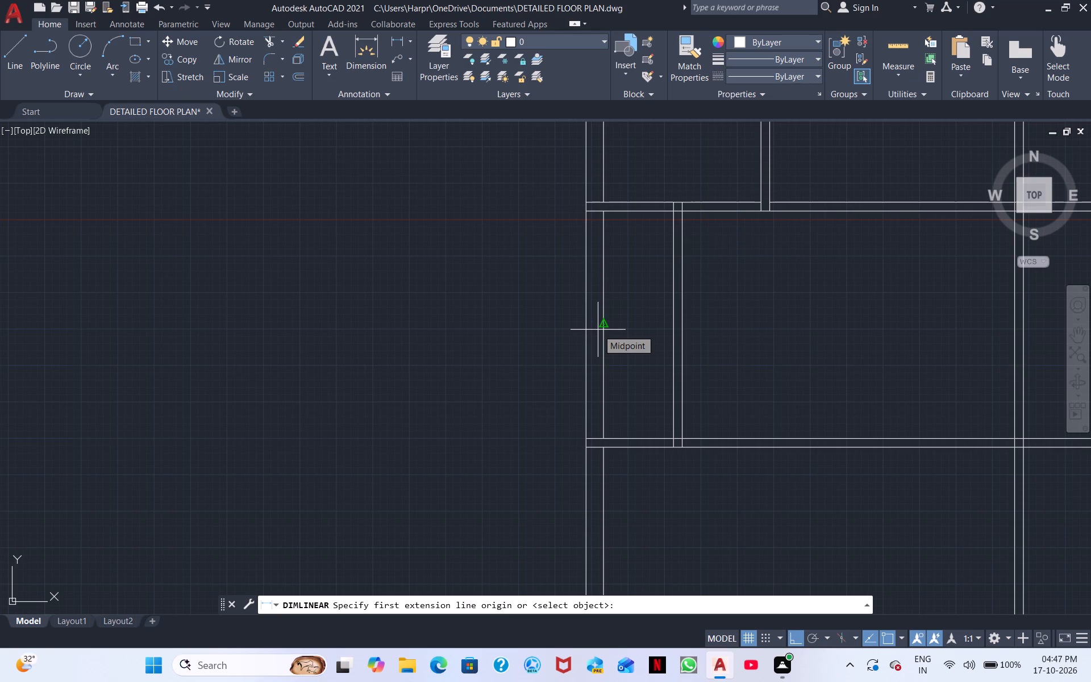
pyautogui.click(606, 325)
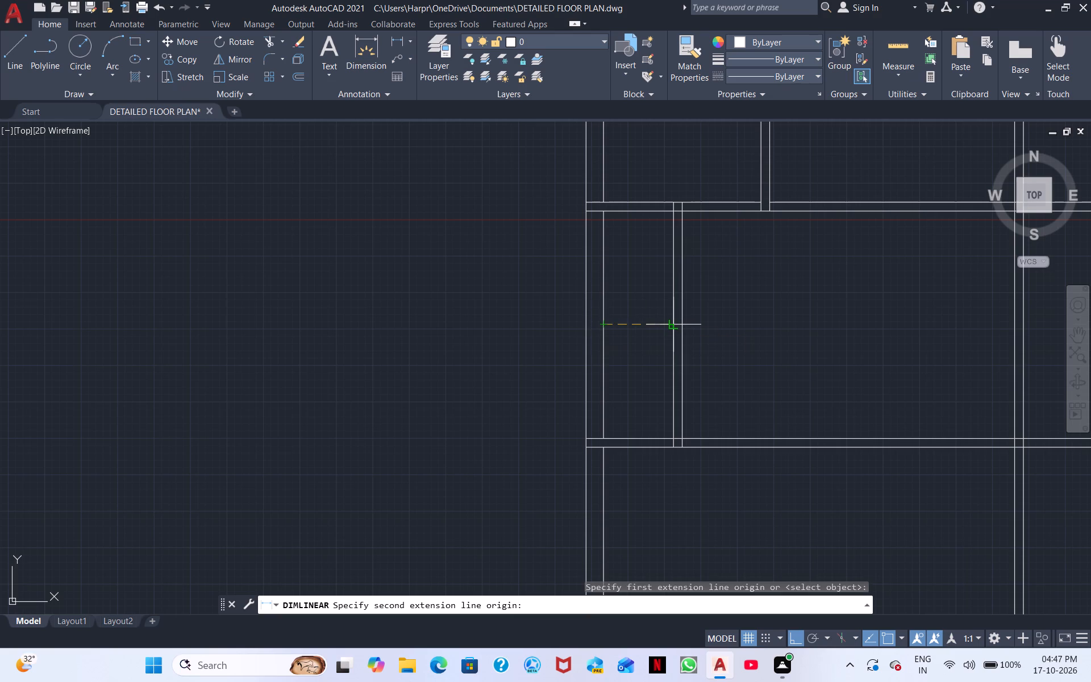
pyautogui.click(672, 325)
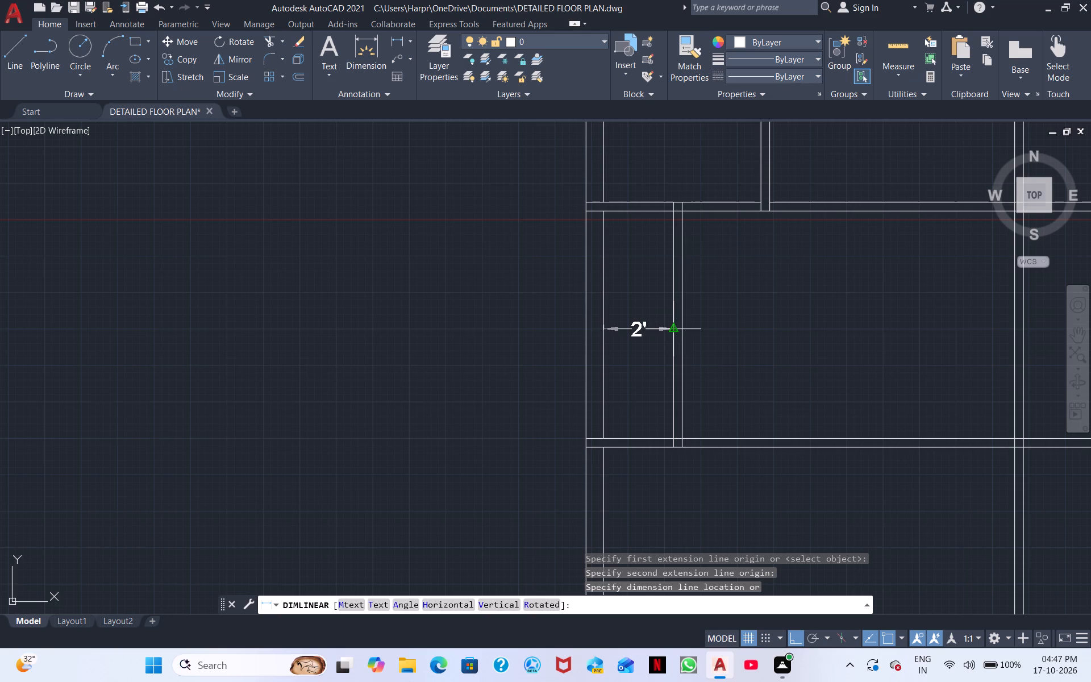
pyautogui.press('Escape')
# Offset the left wall's inner line 4'6" into the room below the short vertical partition's room.
pyautogui.moveTo(727, 362); pyautogui.dragTo(727, 308, button='middle')
pyautogui.scroll(-2, 723, 305)
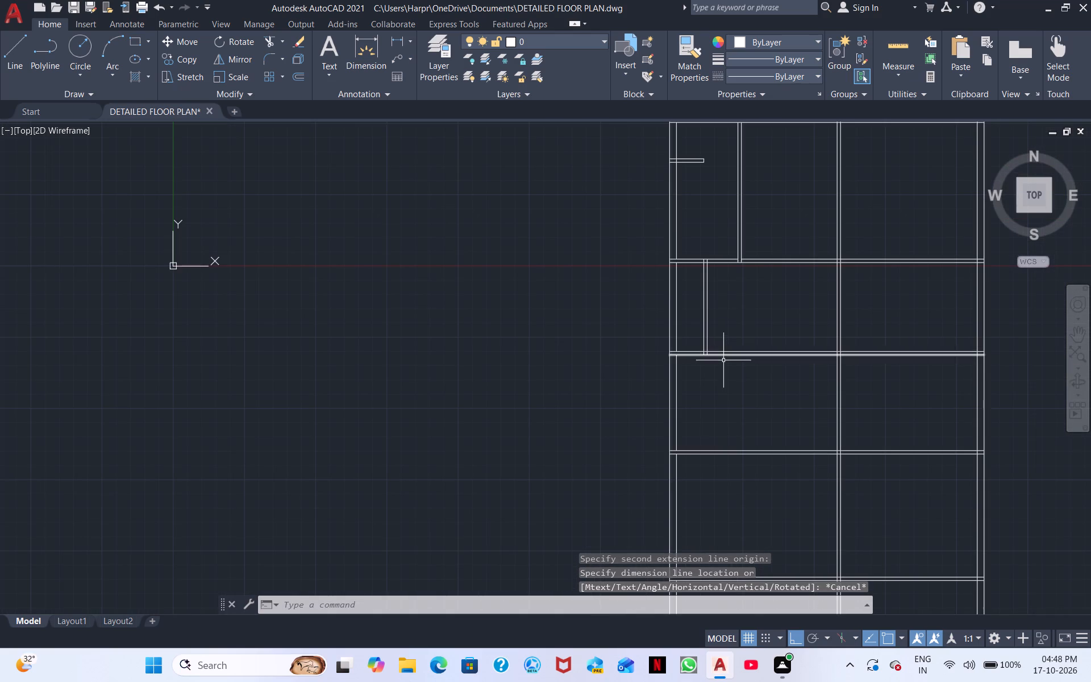
pyautogui.scroll(1, 727, 392)
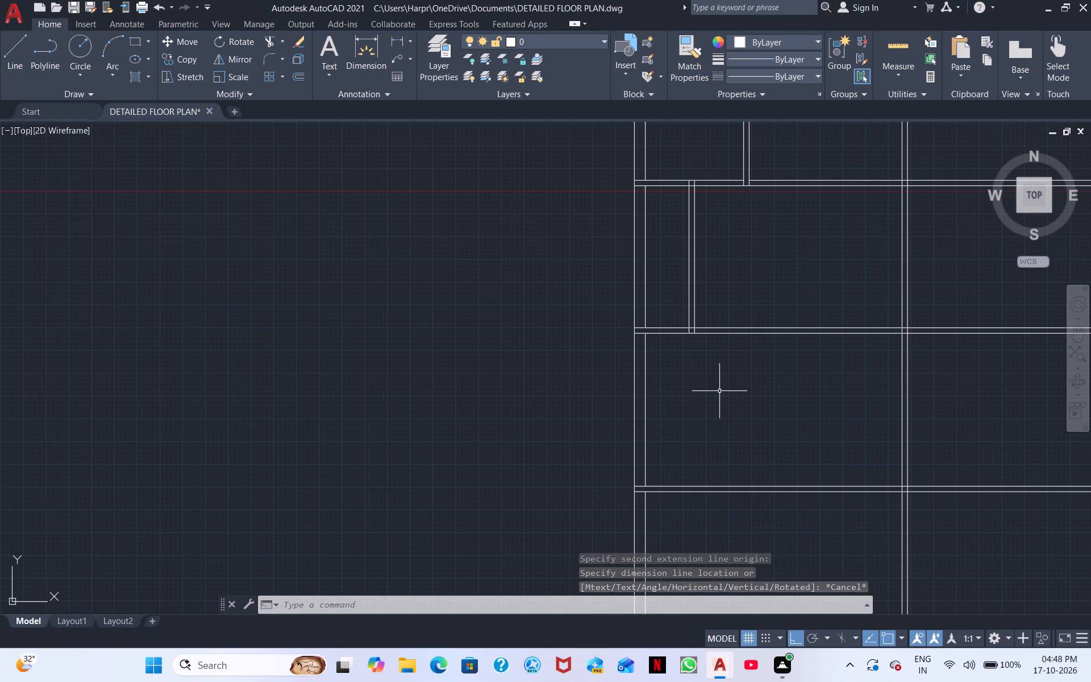
pyautogui.write('O')
pyautogui.press('space')
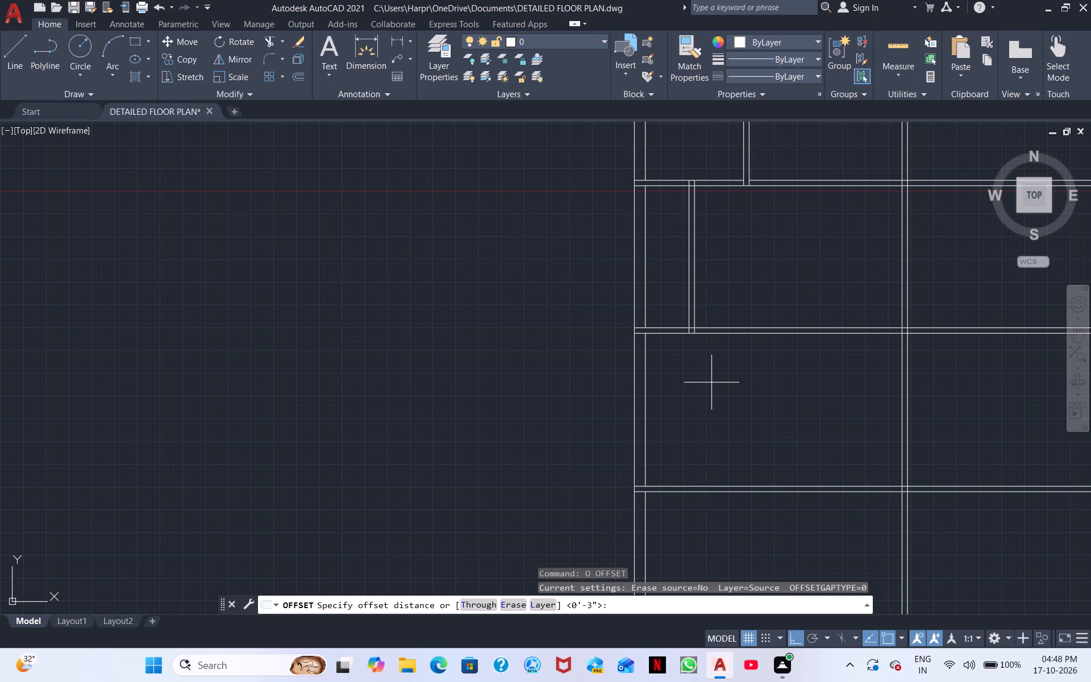
pyautogui.press('4')
pyautogui.write('\'6"')
pyautogui.press('space')
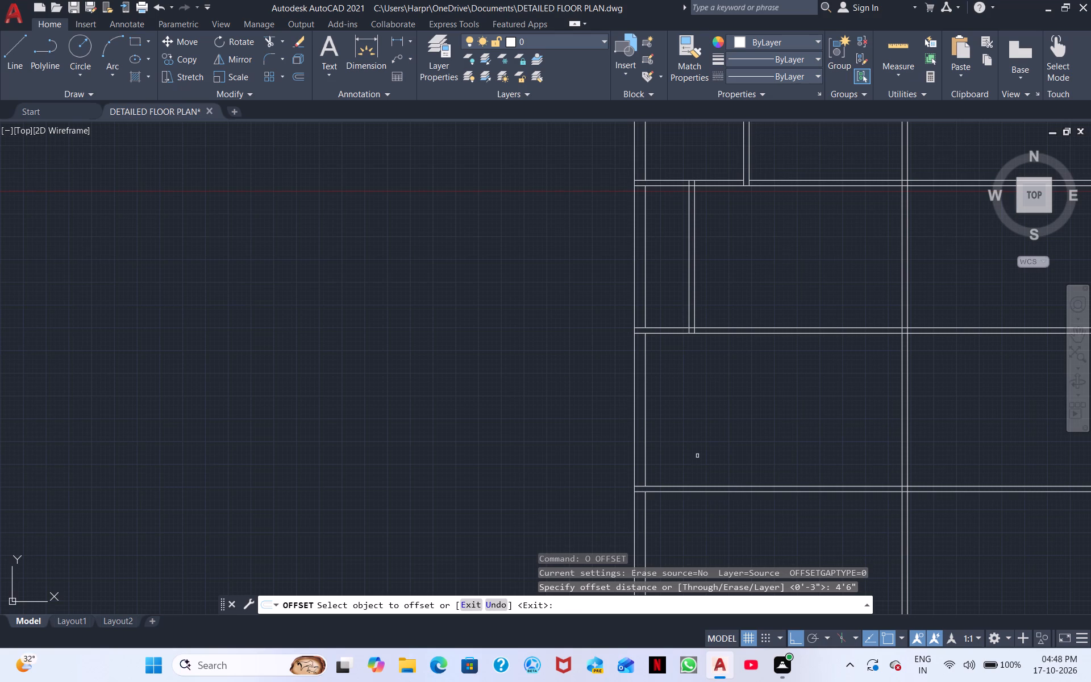
pyautogui.click(644, 409)
pyautogui.click(677, 413)
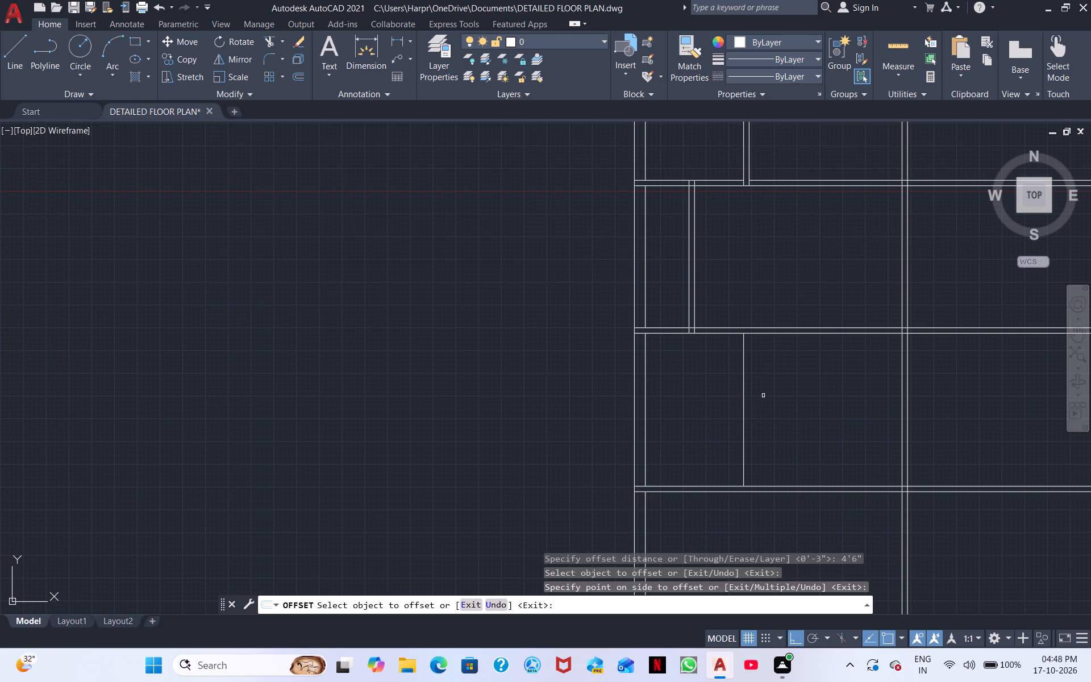
pyautogui.press('space')
# Offset the new vertical line 3" to the right to form the partition's second face.
pyautogui.write('O')
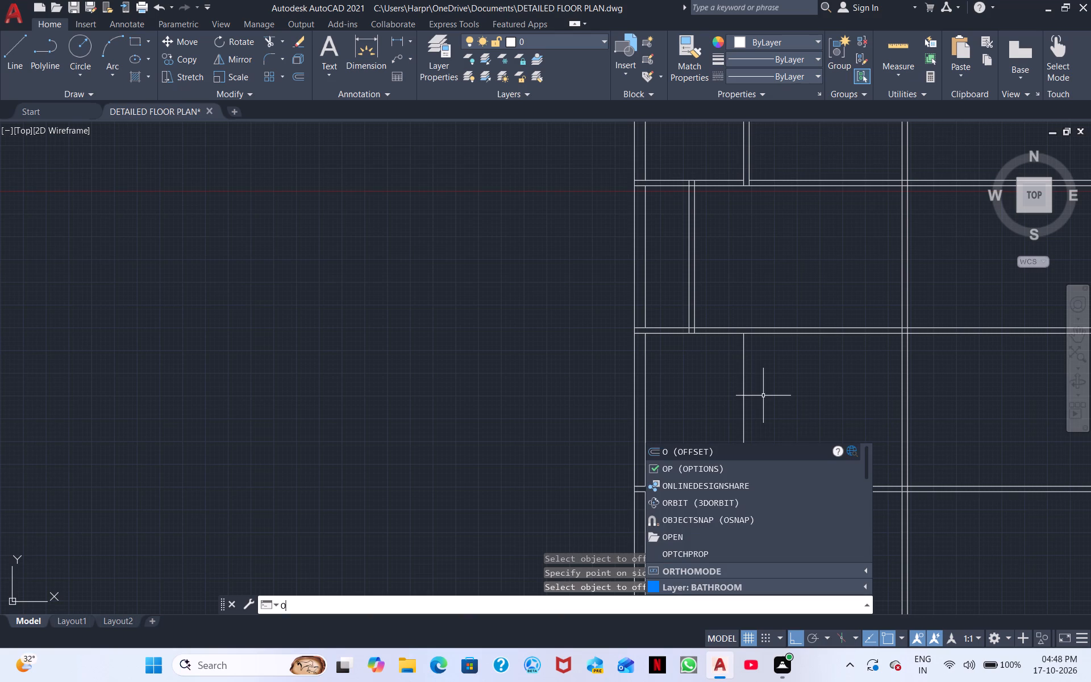
pyautogui.press('BackSpace')
pyautogui.write('O')
pyautogui.press('space')
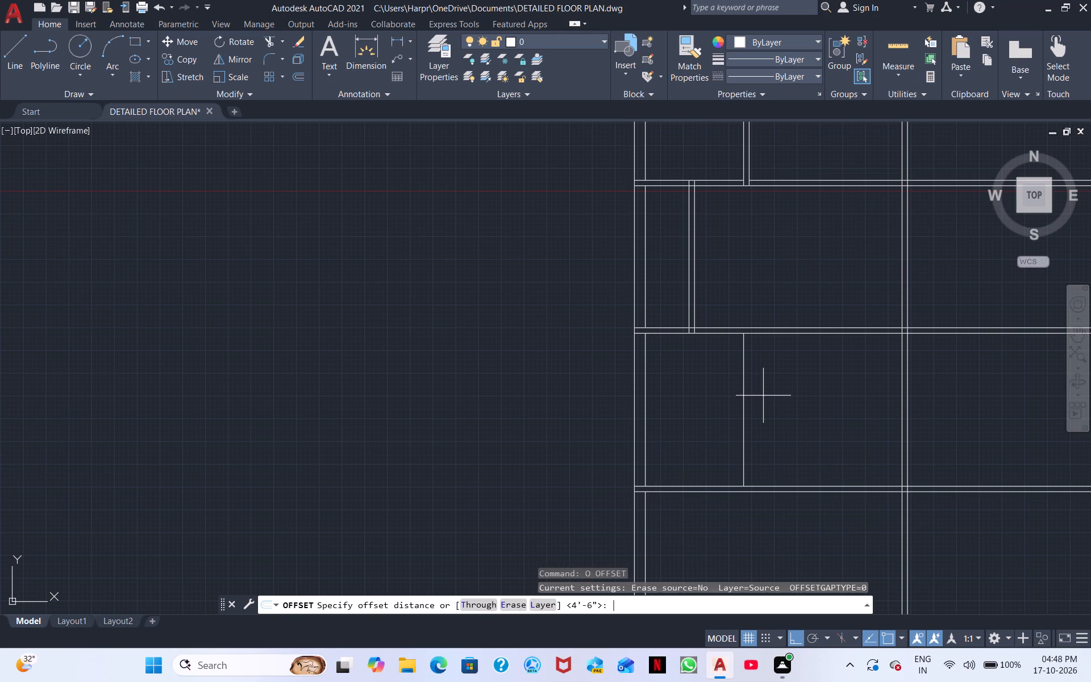
pyautogui.write('3"')
pyautogui.press('Return')
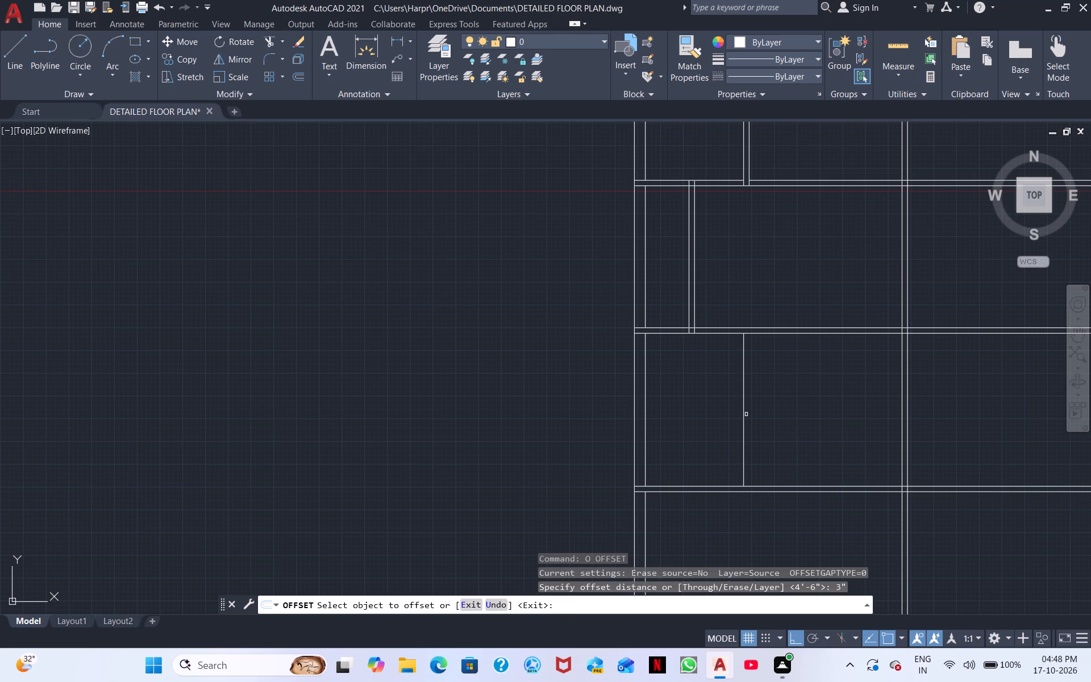
pyautogui.click(746, 414)
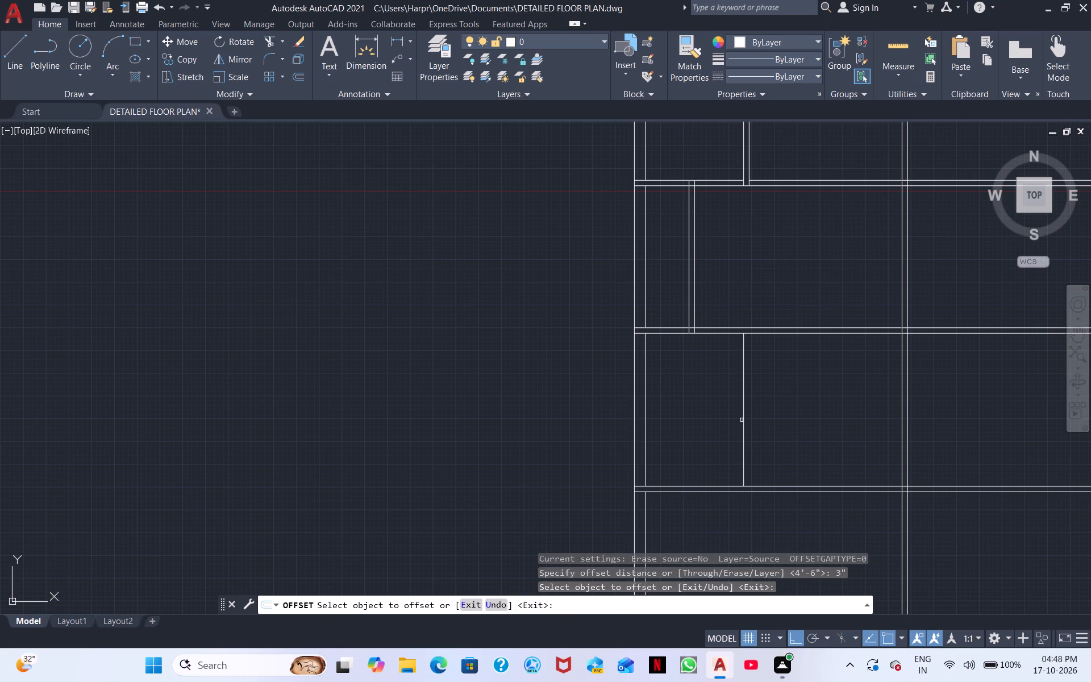
pyautogui.click(746, 419)
pyautogui.click(762, 417)
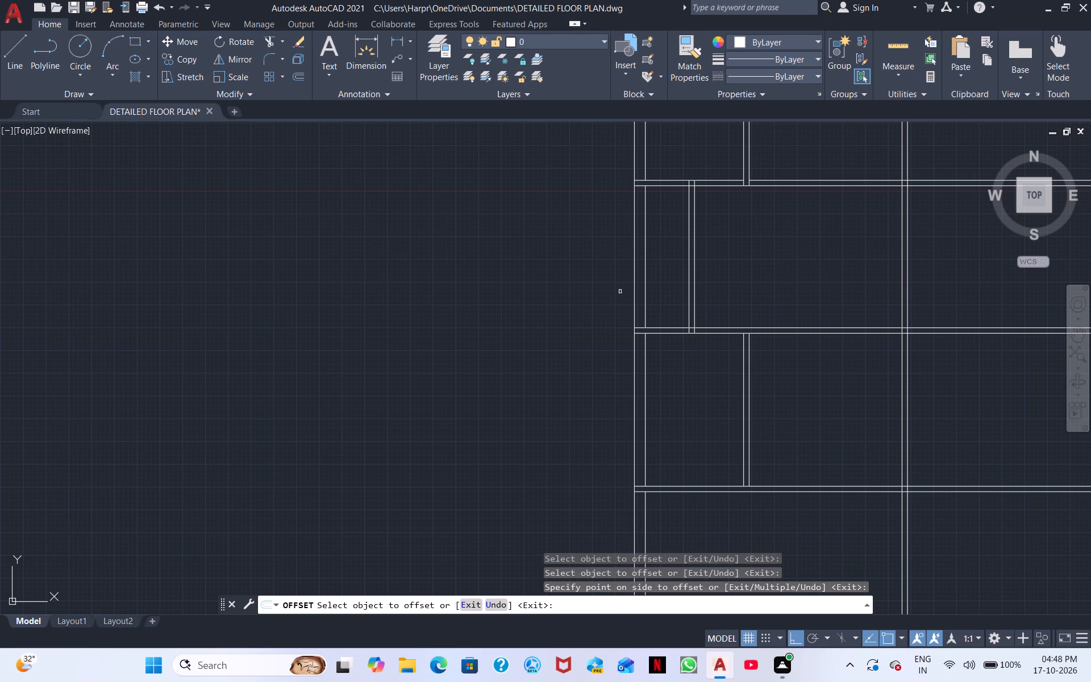
# Measure the horizontal distance from the new partition's right line to the central vertical wall with a linear dimension.
pyautogui.click(400, 41)
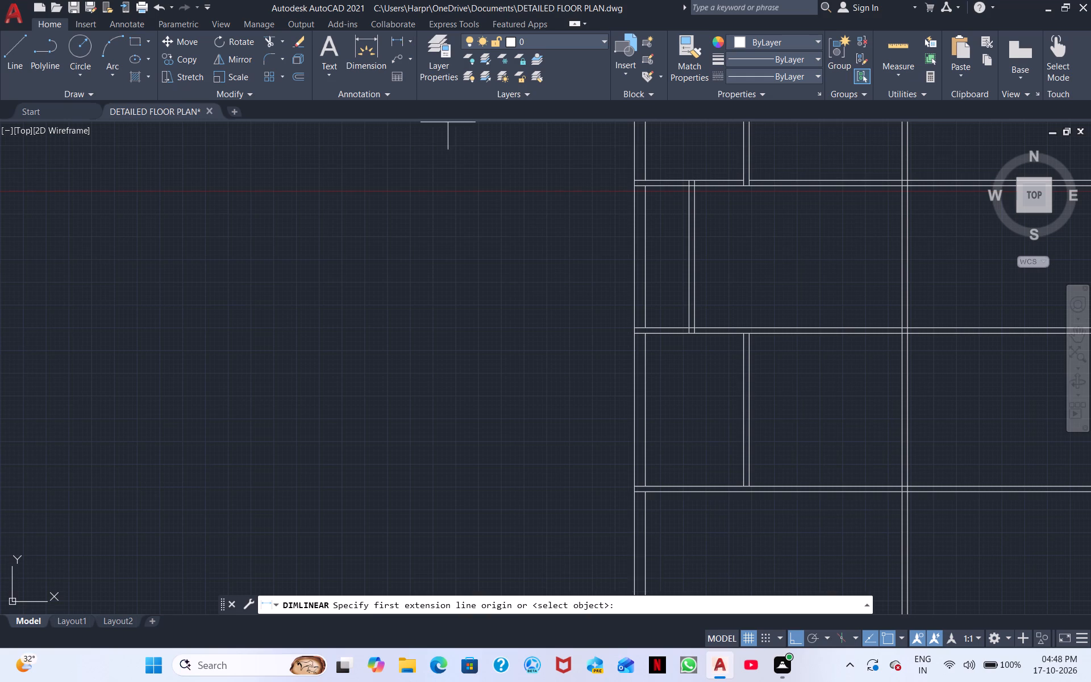
pyautogui.scroll(1, 592, 286)
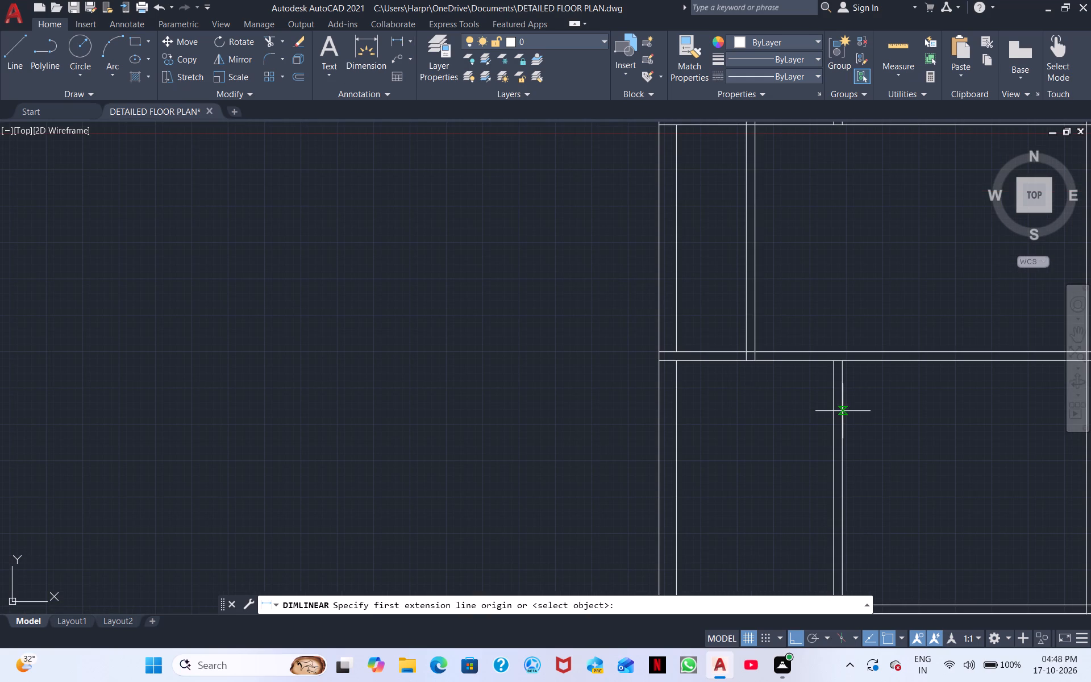
pyautogui.click(841, 423)
pyautogui.moveTo(998, 433); pyautogui.dragTo(815, 436, button='middle')
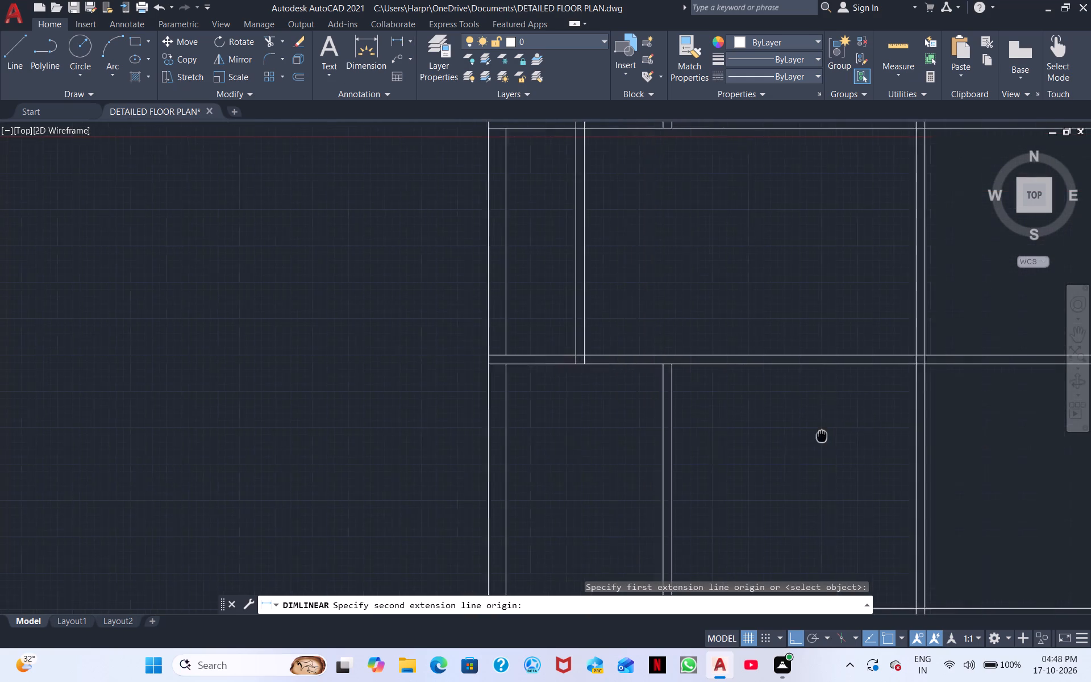
pyautogui.moveTo(815, 436); pyautogui.dragTo(623, 439, button='middle')
pyautogui.click(709, 427)
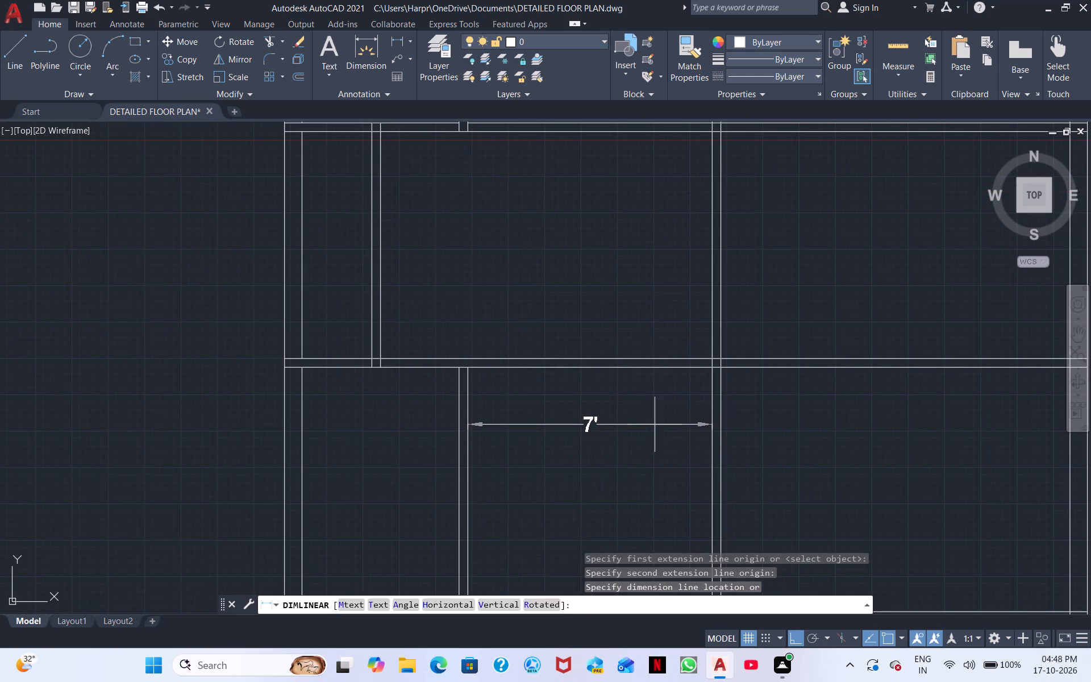
pyautogui.rightClick(585, 484)
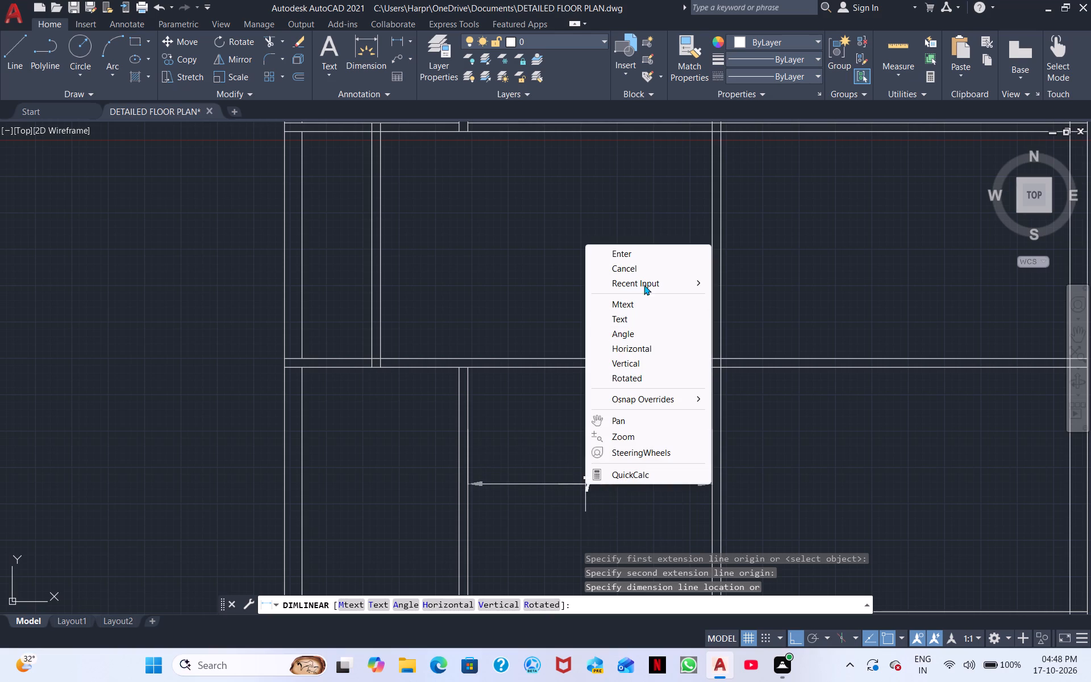
pyautogui.click(638, 268)
# Draw a short line closing the gap in the left wall's inner line at the horizontal partition above the short vertical partition's room.
pyautogui.scroll(-2, 606, 365)
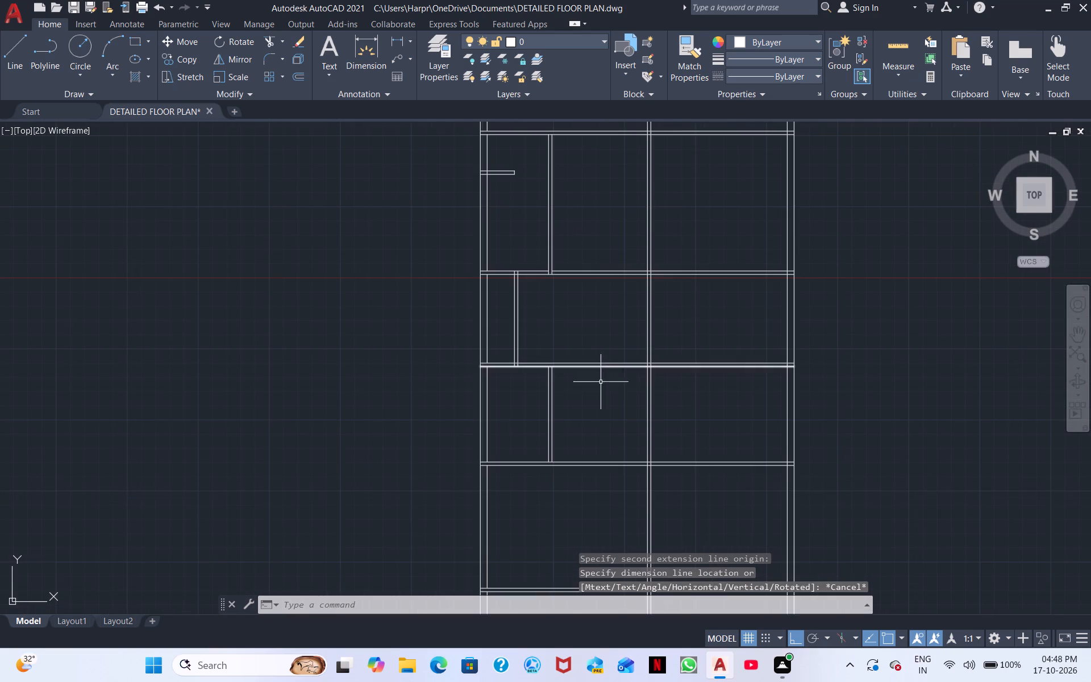
pyautogui.moveTo(598, 368); pyautogui.dragTo(663, 417, button='middle')
pyautogui.scroll(1, 663, 405)
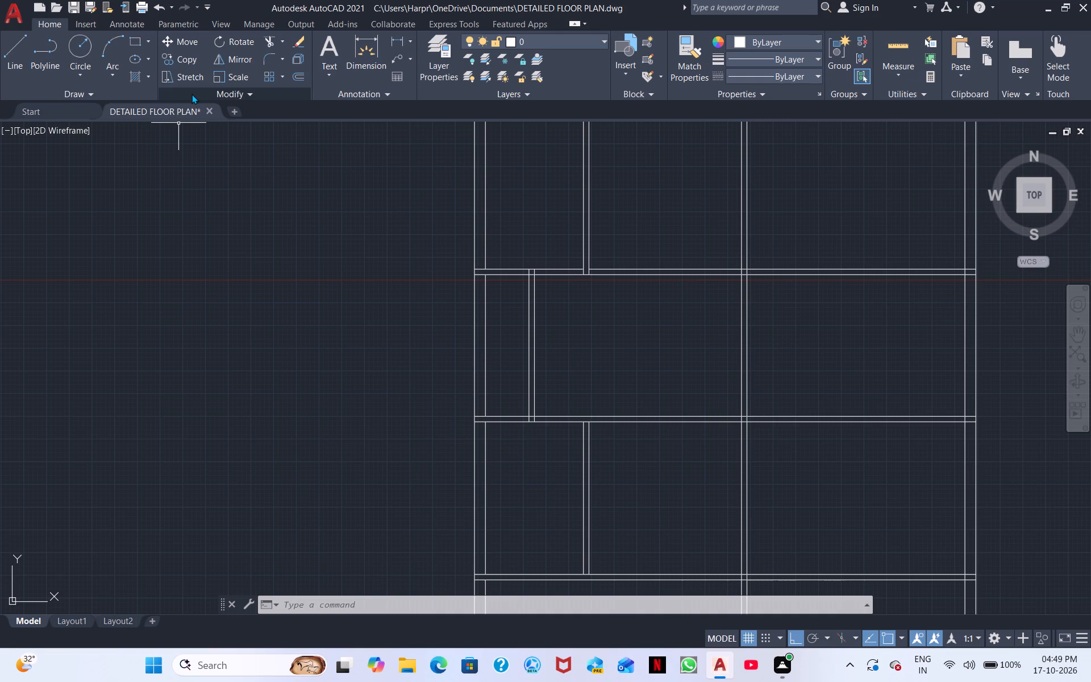
pyautogui.click(13, 44)
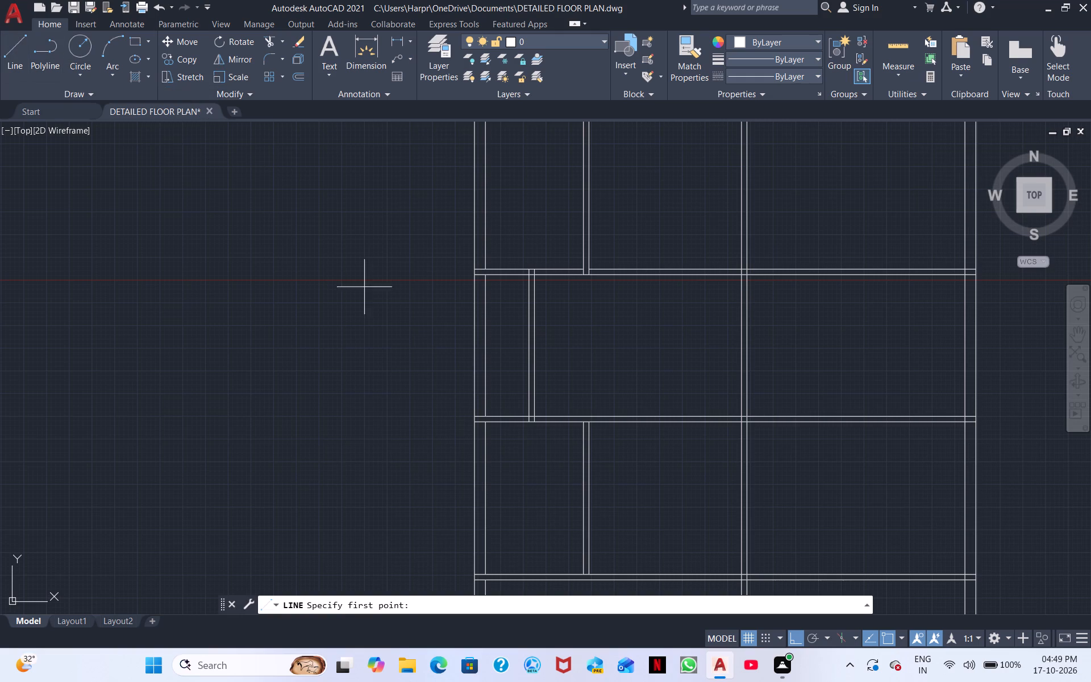
pyautogui.scroll(3, 494, 297)
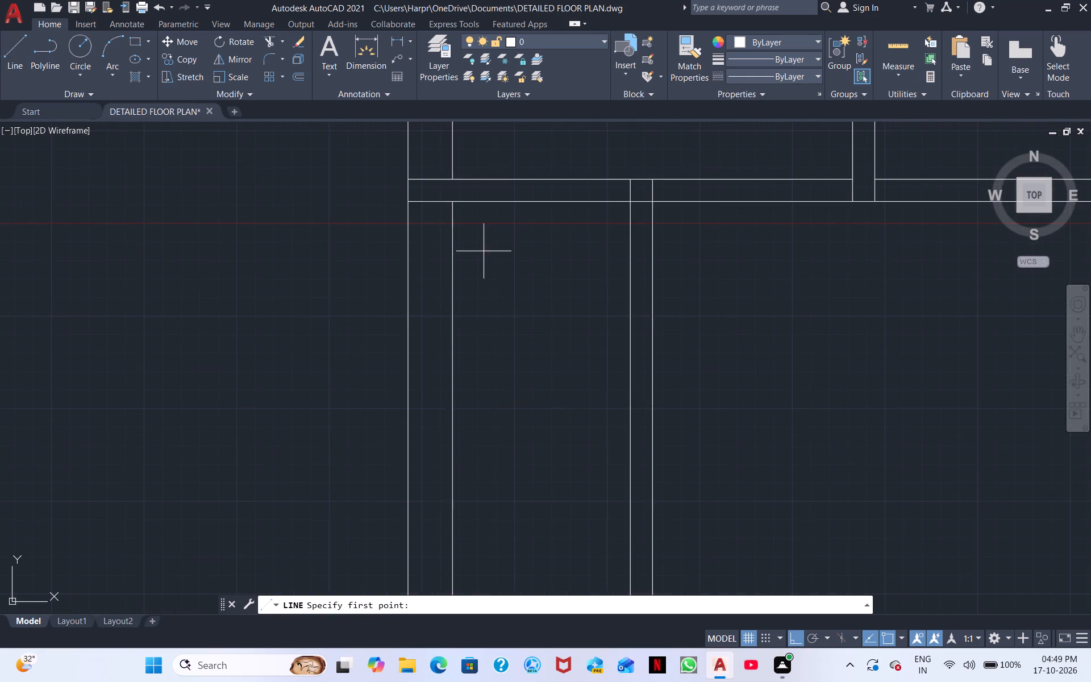
pyautogui.moveTo(484, 251); pyautogui.dragTo(530, 355, button='middle')
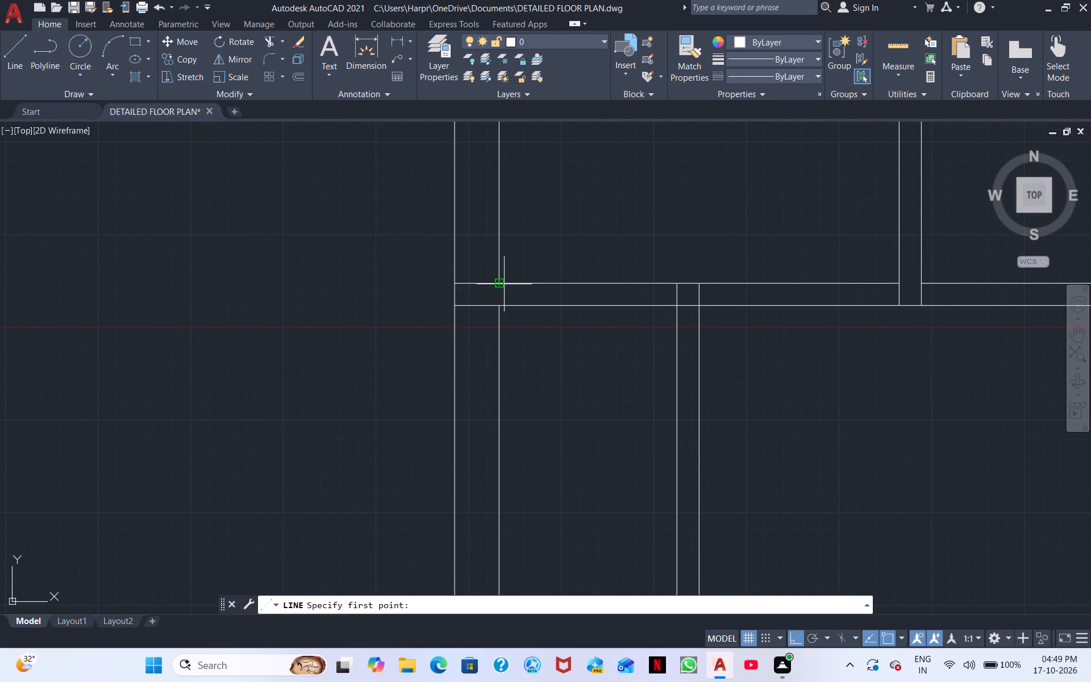
pyautogui.click(498, 286)
pyautogui.click(498, 305)
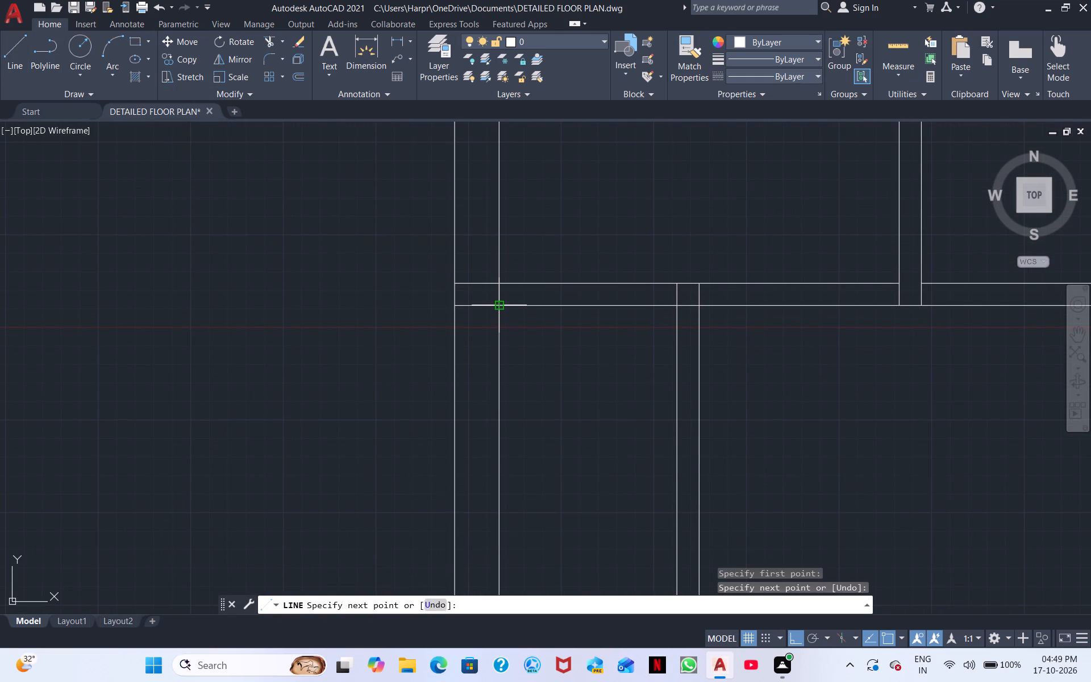
pyautogui.press('Escape')
# Draw a short line closing the gap in the left wall's inner line at the horizontal partition below the short vertical partition.
pyautogui.moveTo(553, 355); pyautogui.dragTo(559, 307, button='middle')
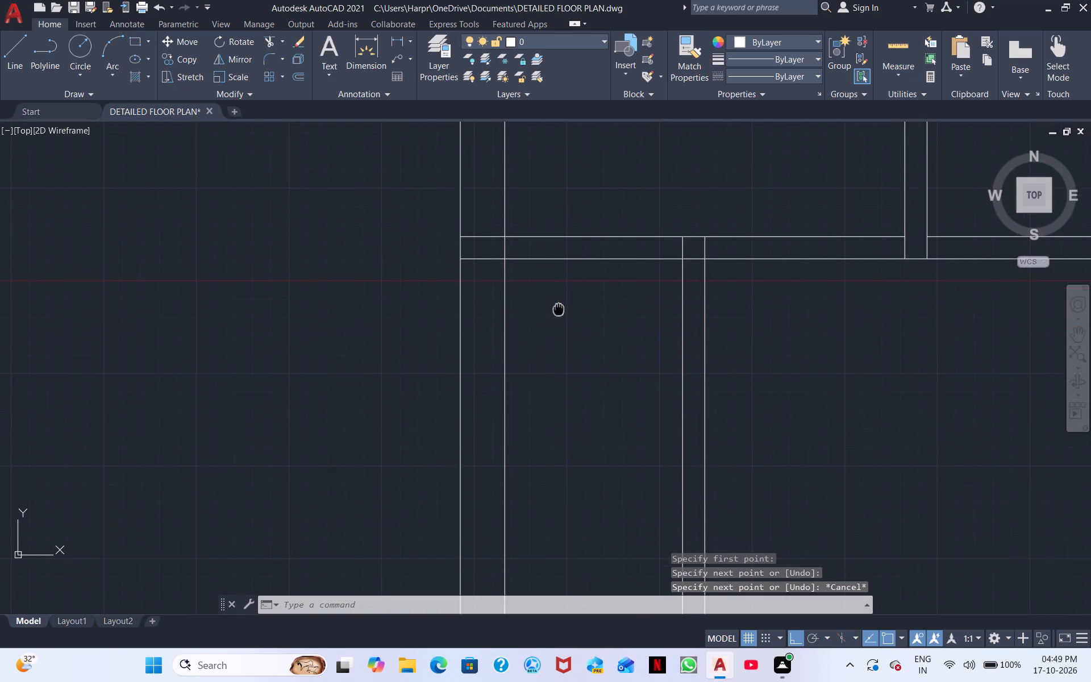
pyautogui.moveTo(559, 307); pyautogui.dragTo(559, 305, button='middle')
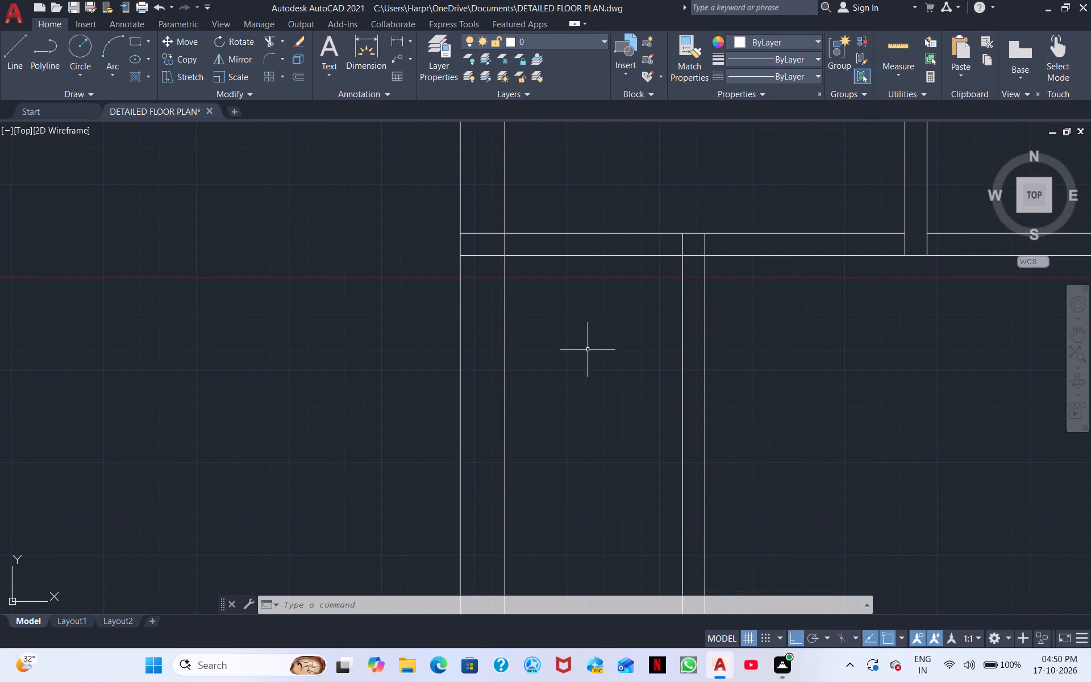
pyautogui.moveTo(588, 348); pyautogui.dragTo(594, 181, button='middle')
pyautogui.scroll(-2, 605, 240)
pyautogui.moveTo(601, 322); pyautogui.dragTo(597, 263, button='middle')
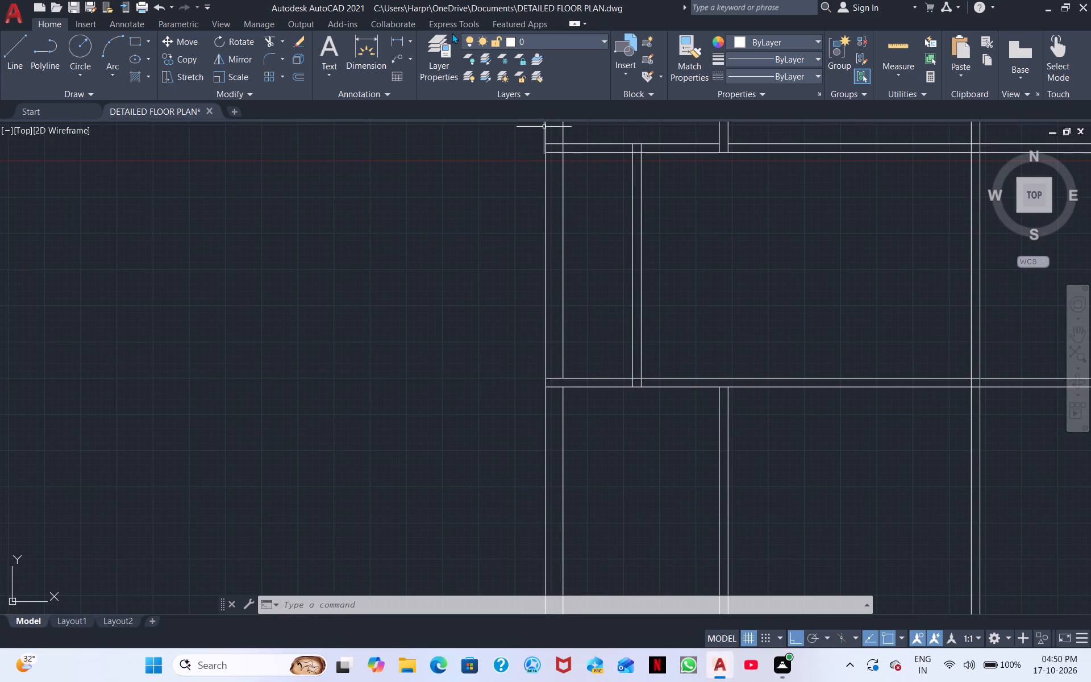
pyautogui.click(15, 44)
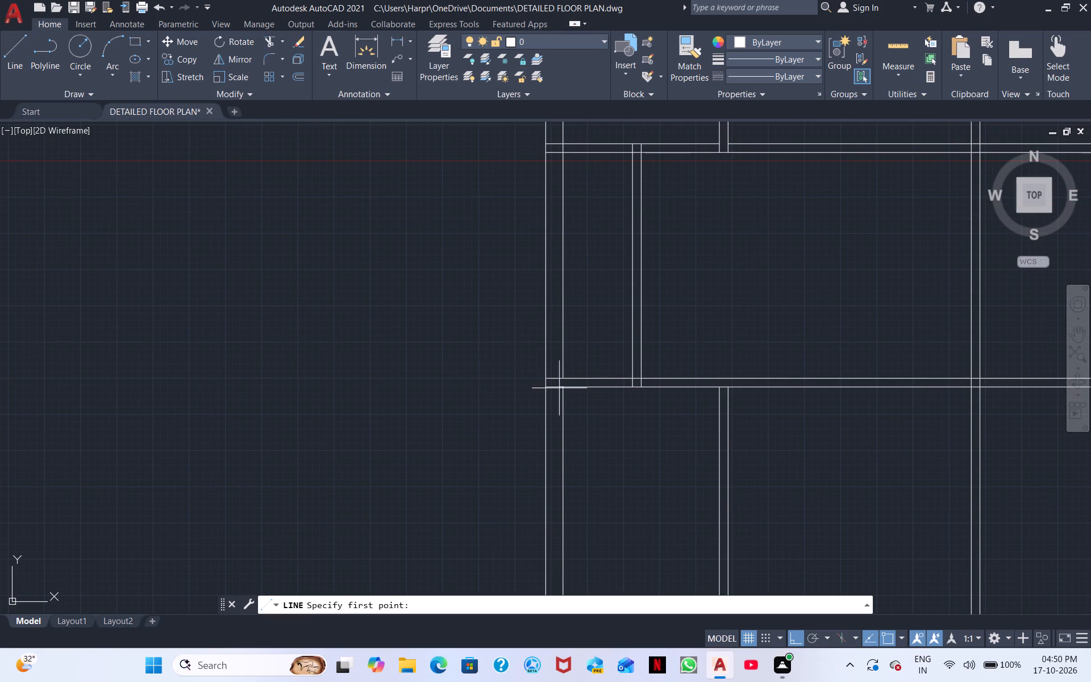
pyautogui.click(559, 389)
pyautogui.click(563, 380)
pyautogui.press('Escape')
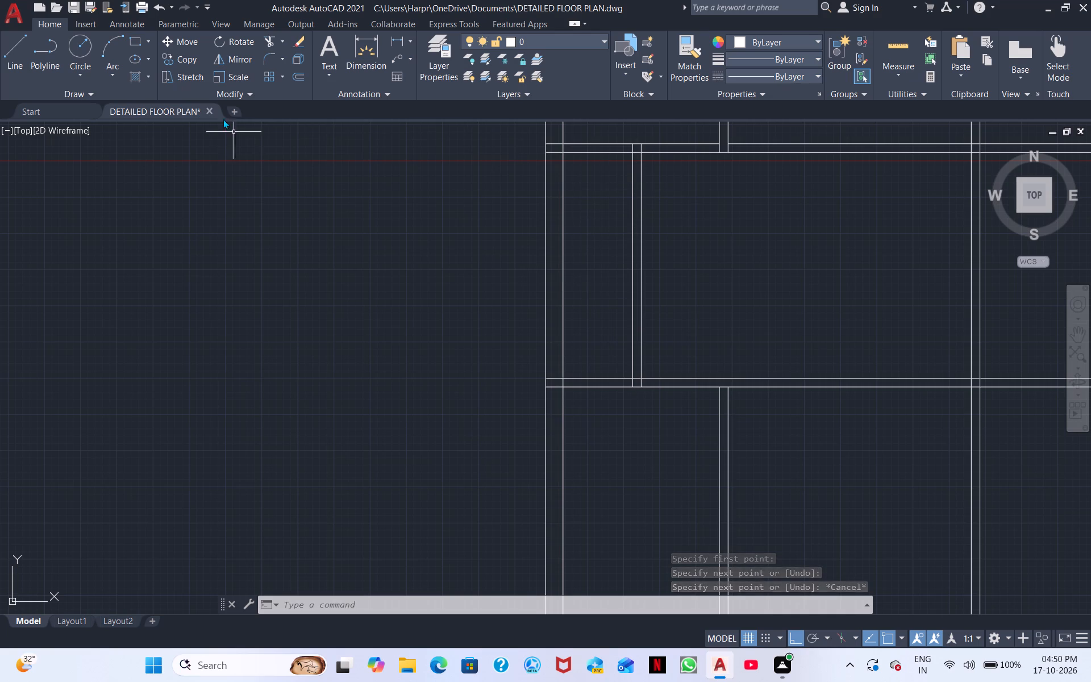
# Draw a rectangle over the upper horizontal partition's thickness, from the left wall's inner line to the short vertical partition's left line.
pyautogui.click(141, 43)
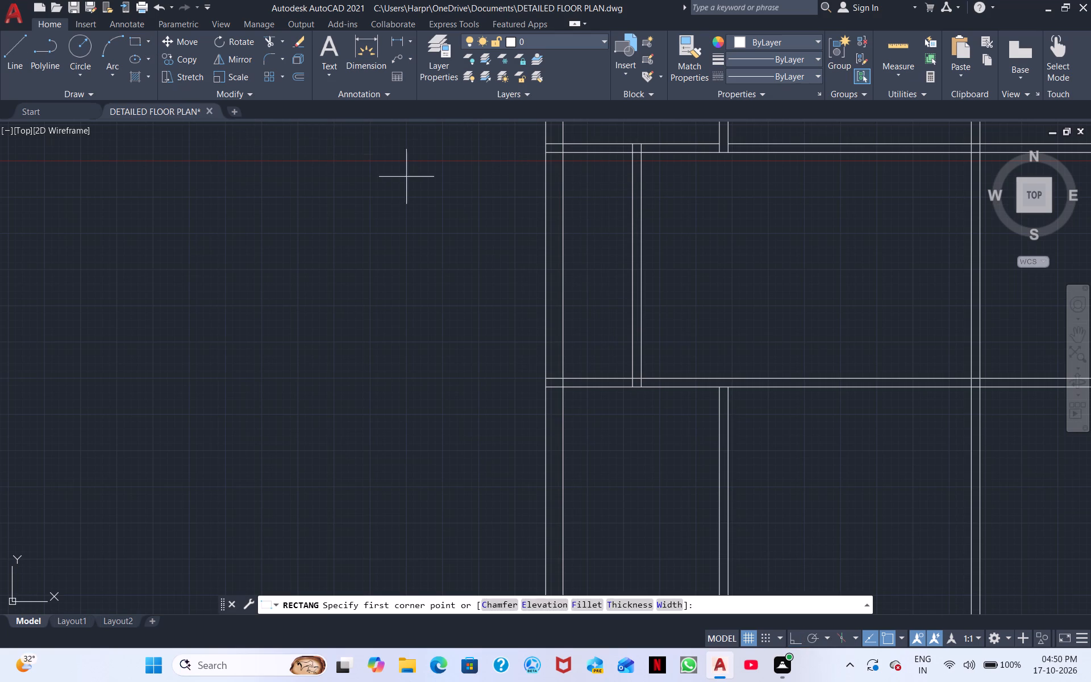
pyautogui.moveTo(578, 228); pyautogui.dragTo(582, 381, button='middle')
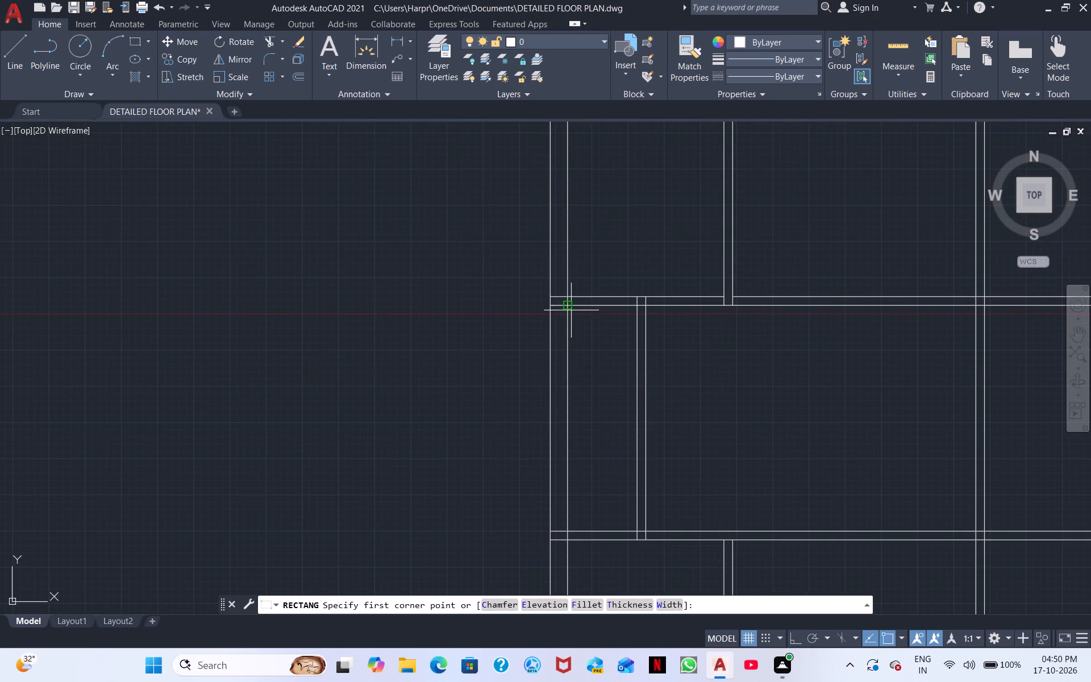
pyautogui.scroll(3, 578, 294)
pyautogui.moveTo(538, 306); pyautogui.dragTo(538, 313)
pyautogui.click(820, 343)
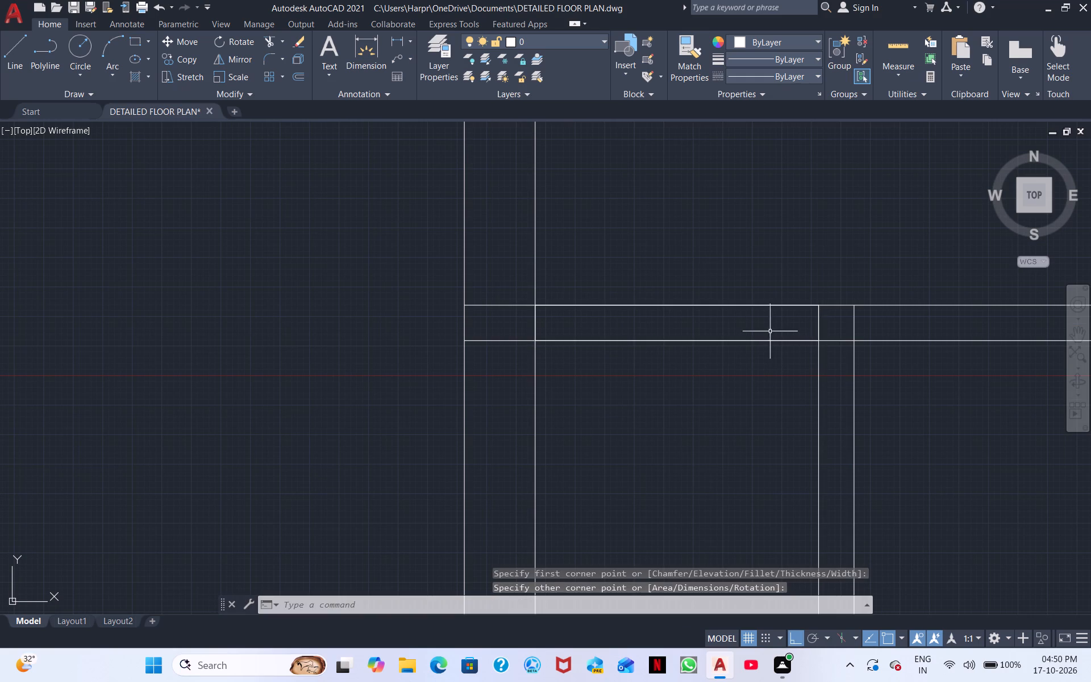
pyautogui.rightClick(699, 267)
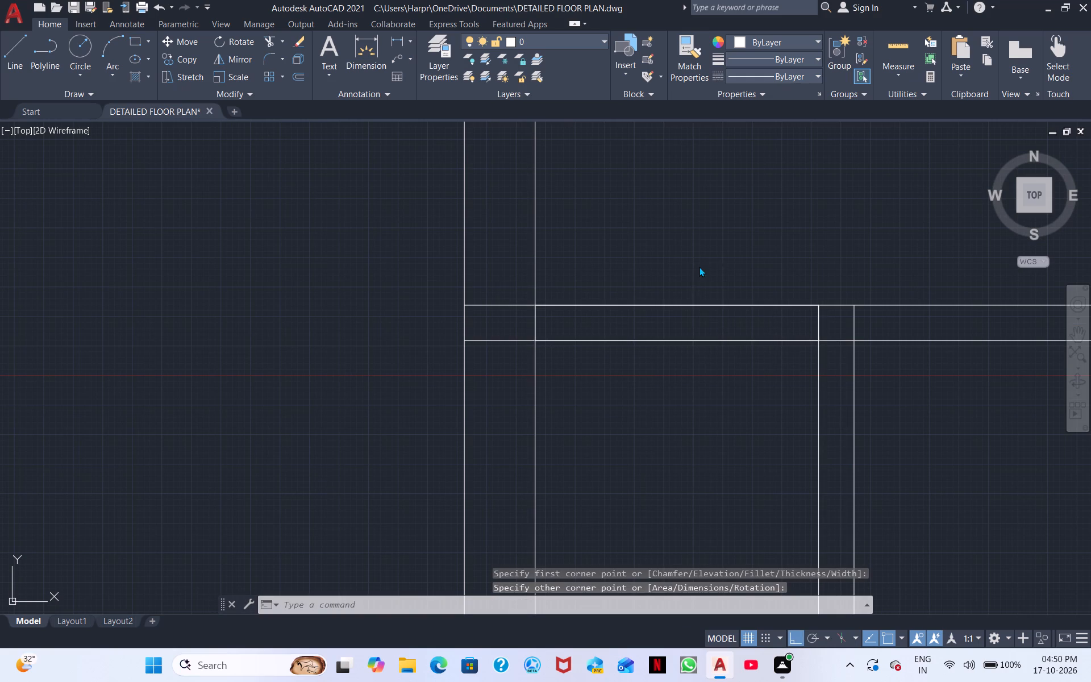
# Draw a rectangle over the lower horizontal partition's thickness, from the left wall's inner line to the short vertical partition's left line.
pyautogui.rightClick(699, 267)
pyautogui.click(748, 276)
pyautogui.moveTo(638, 411); pyautogui.dragTo(647, 253, button='middle')
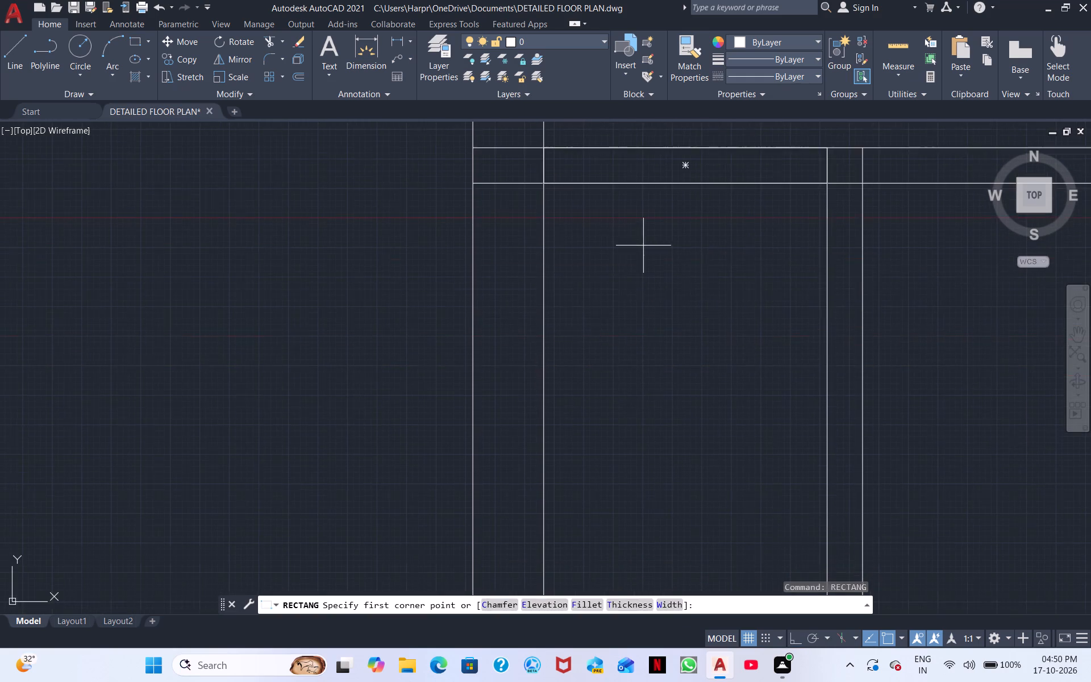
pyautogui.moveTo(605, 346); pyautogui.dragTo(627, 265, button='middle')
pyautogui.moveTo(592, 378); pyautogui.dragTo(612, 273, button='middle')
pyautogui.moveTo(610, 369); pyautogui.dragTo(643, 268, button='middle')
pyautogui.moveTo(661, 396); pyautogui.dragTo(690, 222, button='middle')
pyautogui.moveTo(690, 342); pyautogui.dragTo(703, 253, button='middle')
pyautogui.scroll(-1, 706, 268)
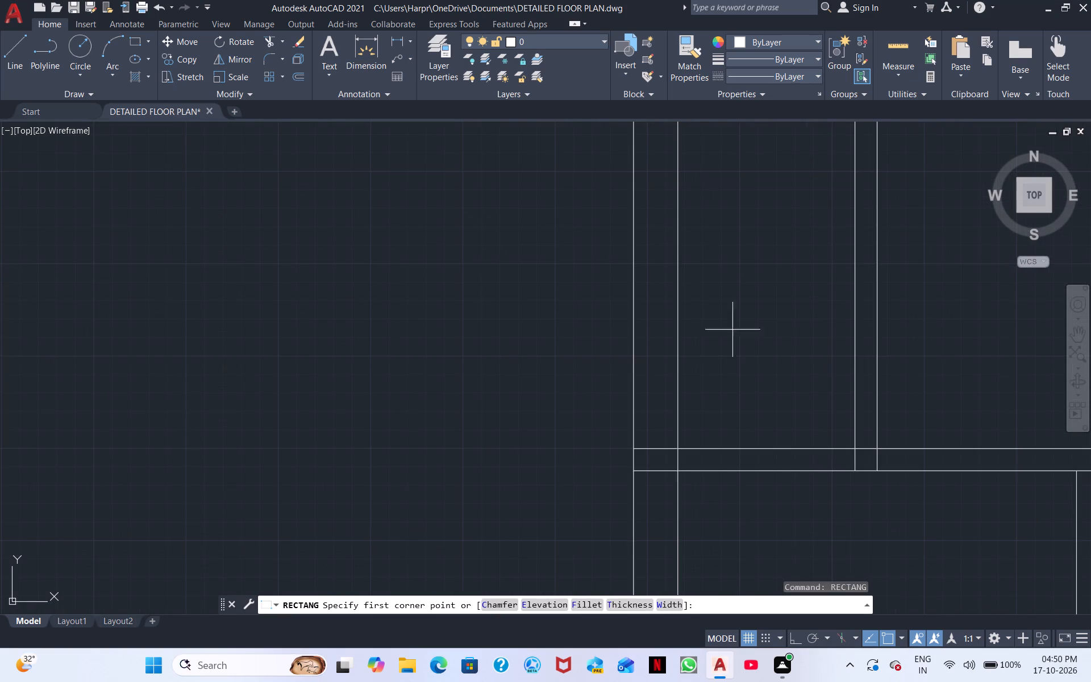
pyautogui.click(677, 448)
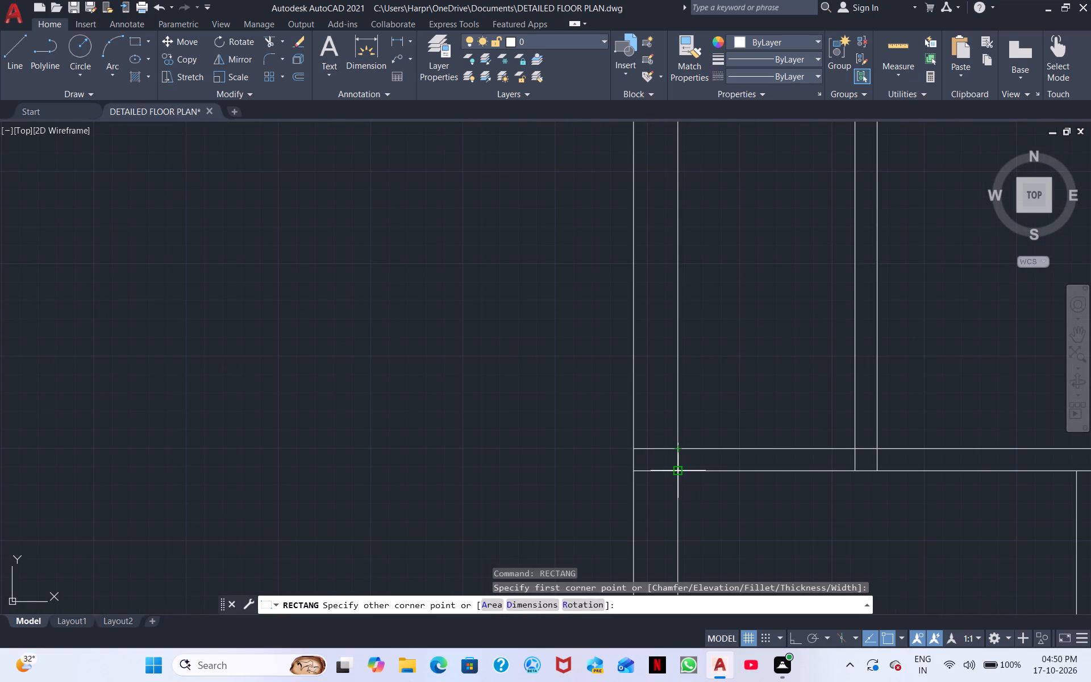
pyautogui.click(852, 471)
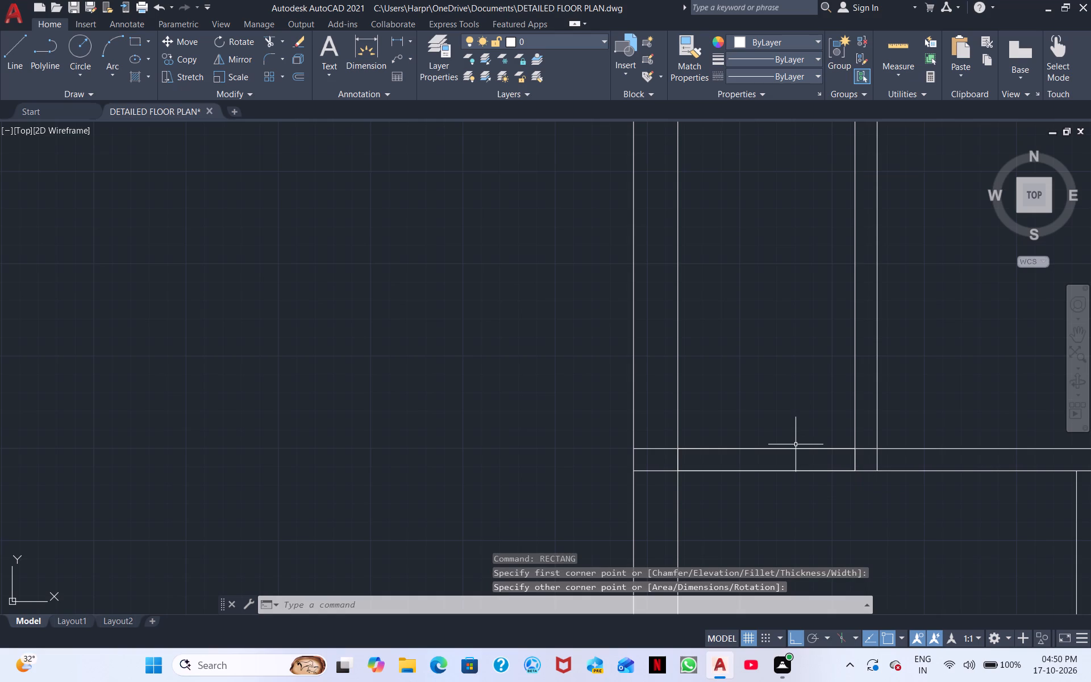
pyautogui.press('Escape')
# Move both partition rectangles straight up together, clear of the upper and lower horizontal partition lines.
pyautogui.click(780, 449)
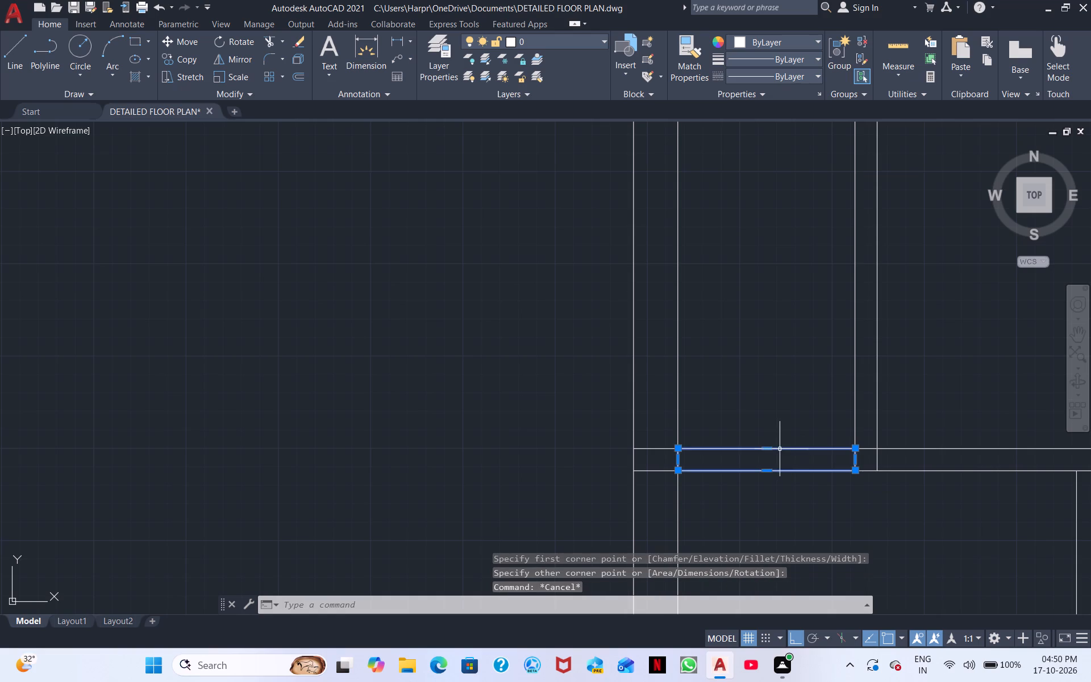
pyautogui.moveTo(802, 206); pyautogui.dragTo(805, 460, button='middle')
pyautogui.moveTo(766, 290); pyautogui.dragTo(780, 417, button='middle')
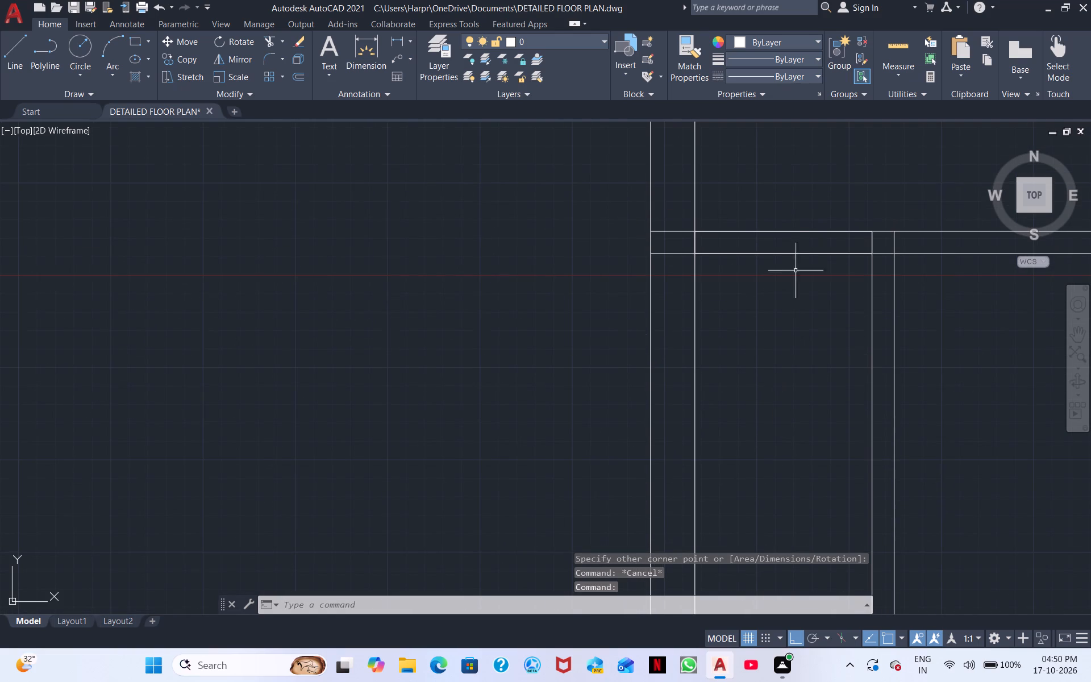
pyautogui.click(796, 232)
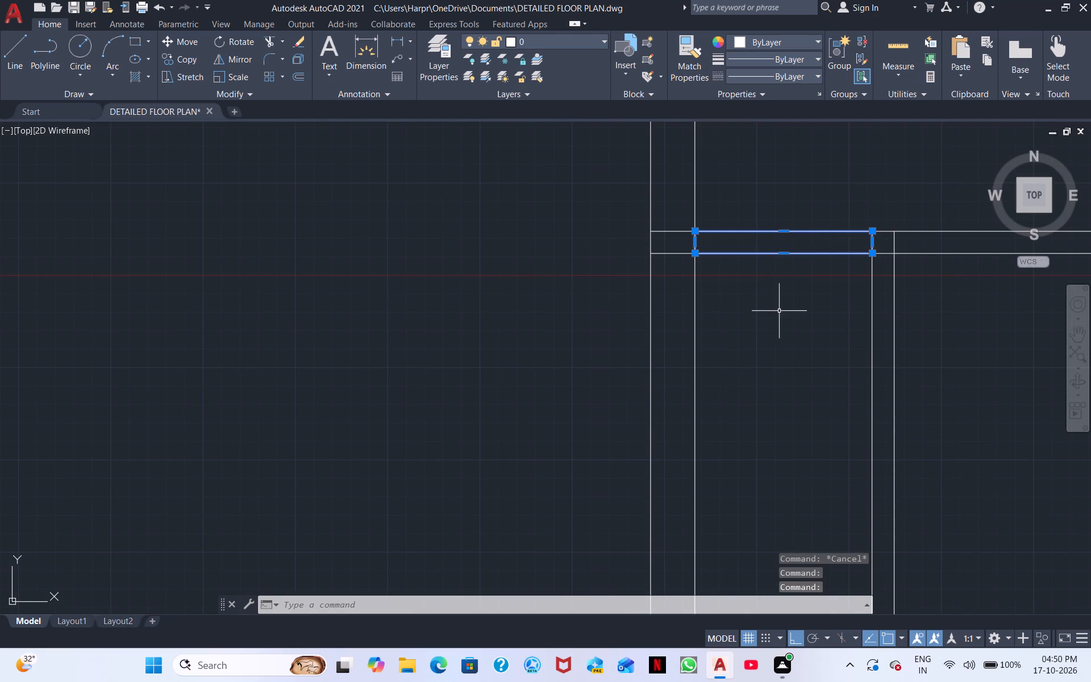
pyautogui.rightClick(779, 311)
pyautogui.click(818, 413)
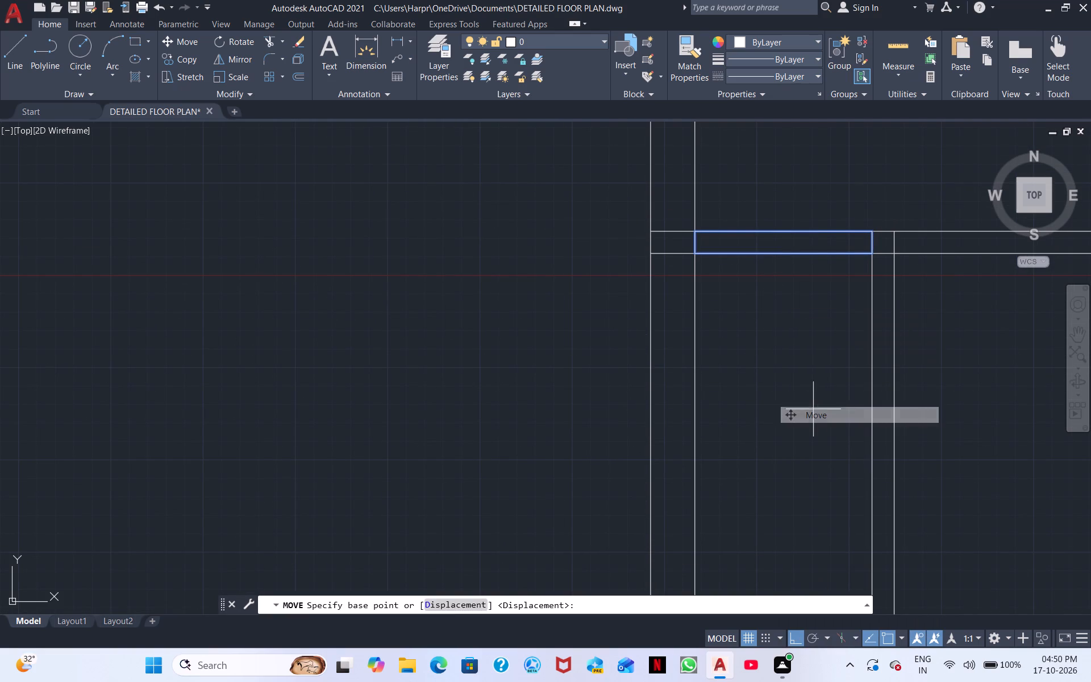
pyautogui.click(778, 243)
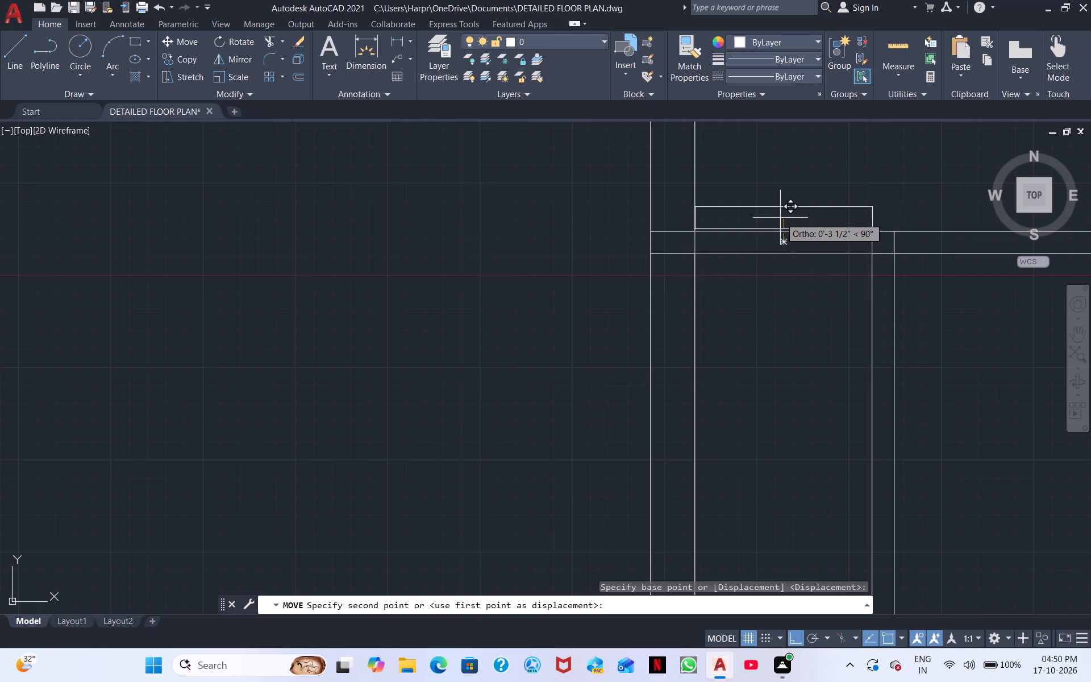
pyautogui.click(777, 198)
pyautogui.scroll(-1, 779, 326)
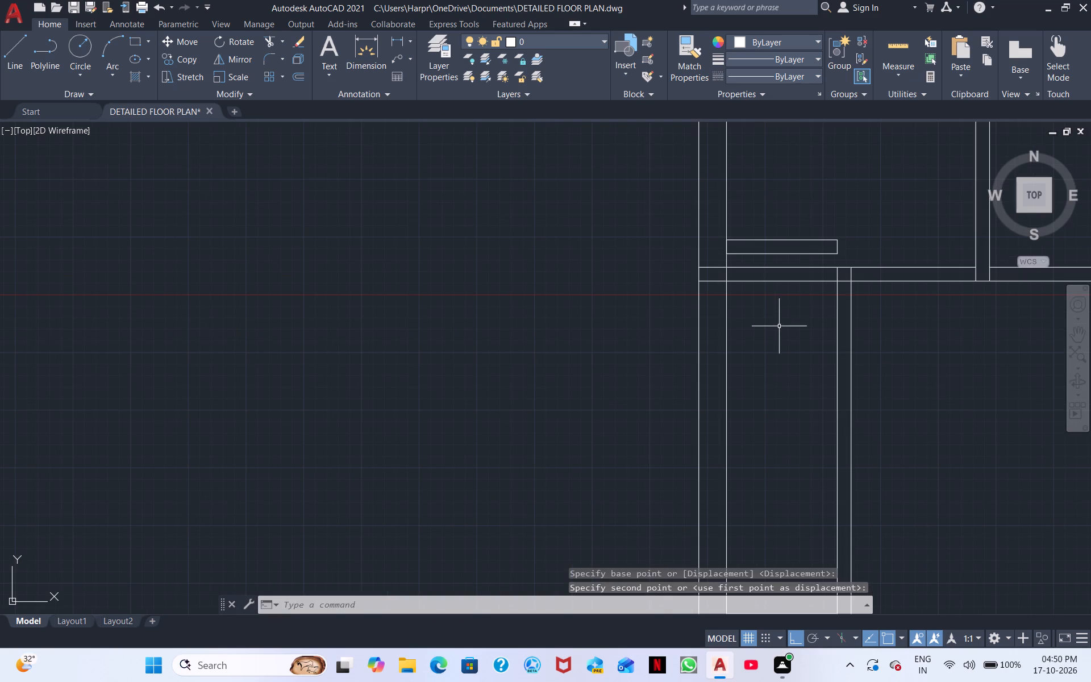
pyautogui.moveTo(779, 335); pyautogui.dragTo(761, 251, button='middle')
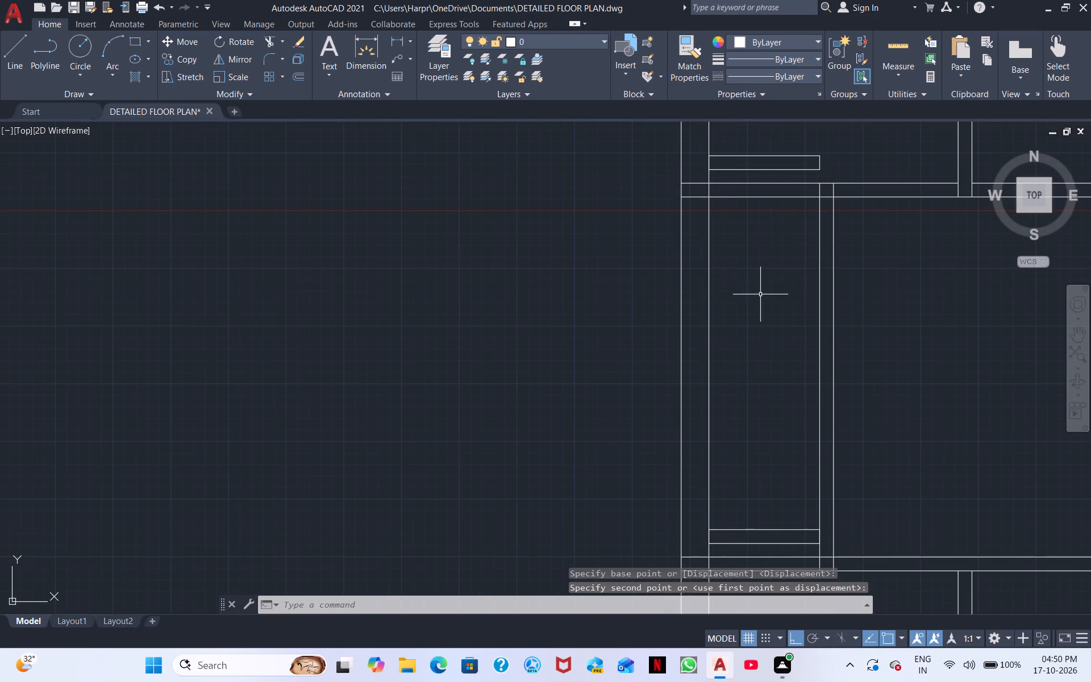
# Trim the upper and lower horizontal partitions' lines between the left wall's inner line and the short vertical partition.
pyautogui.click(273, 39)
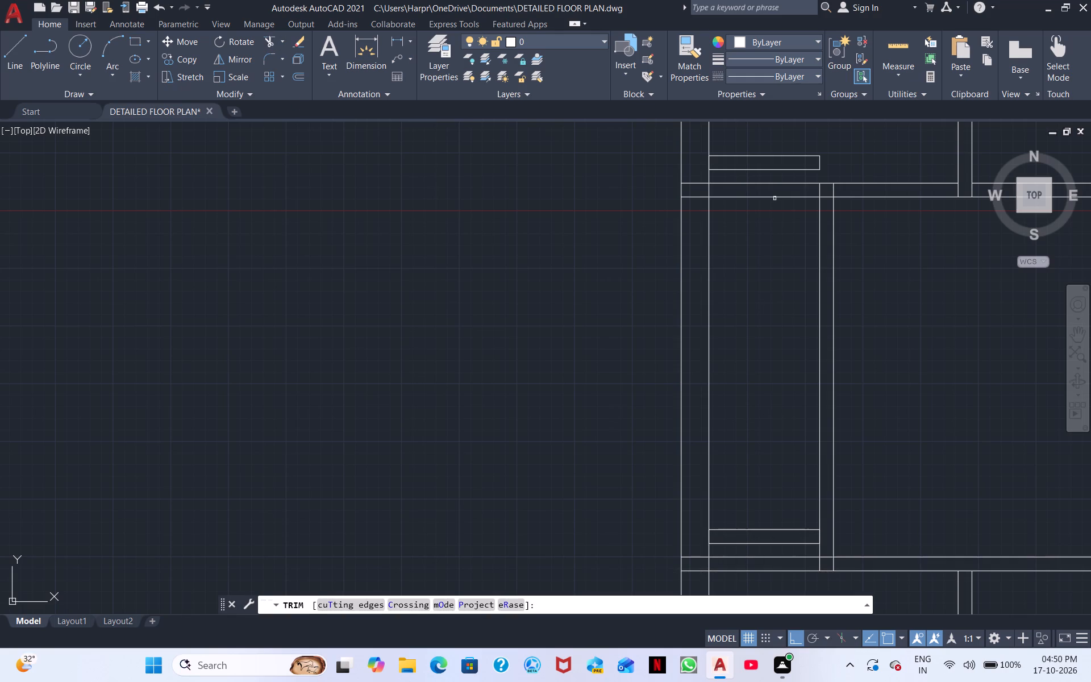
pyautogui.click(773, 185)
pyautogui.click(769, 196)
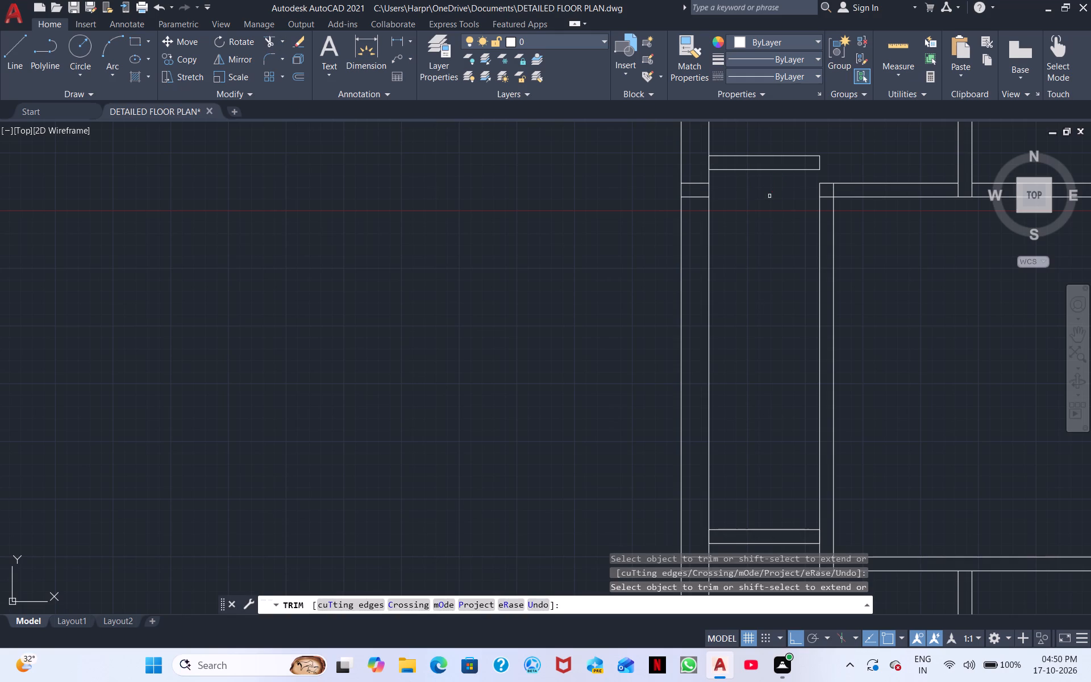
pyautogui.moveTo(750, 252); pyautogui.dragTo(737, 159, button='middle')
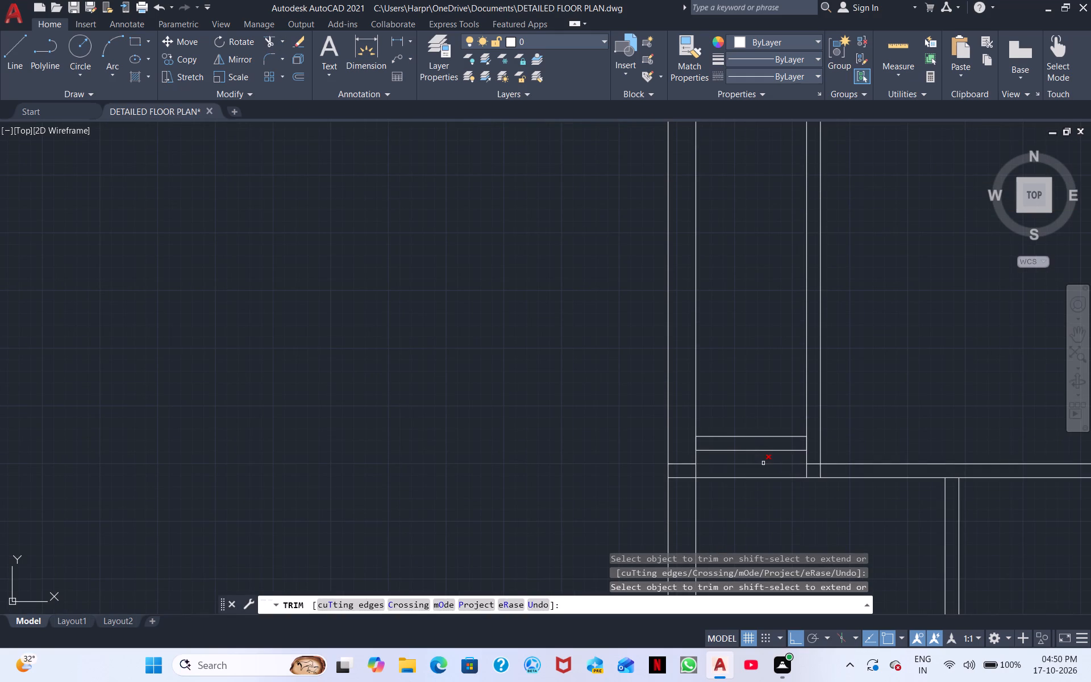
pyautogui.click(763, 465)
pyautogui.click(763, 479)
pyautogui.press('Escape')
# Move both rectangles back down into the trimmed gaps, aligning the upper one's corner with the end of the upper horizontal partition's top line.
pyautogui.moveTo(772, 476); pyautogui.dragTo(765, 463)
pyautogui.click(740, 404)
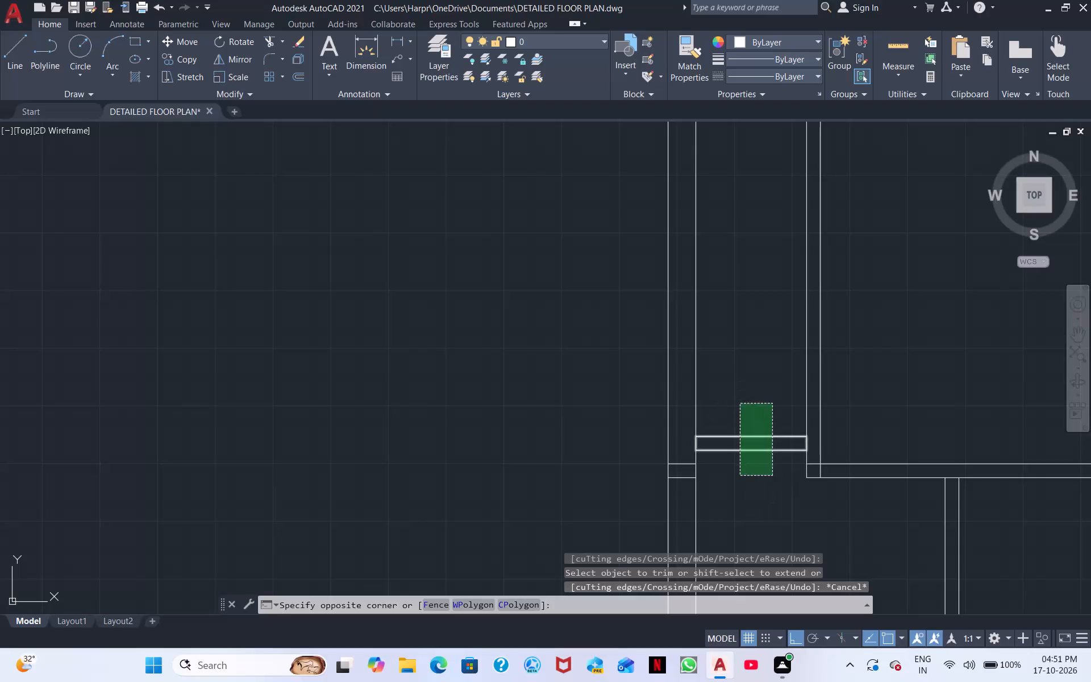
pyautogui.moveTo(742, 294); pyautogui.dragTo(741, 460, button='middle')
pyautogui.click(771, 275)
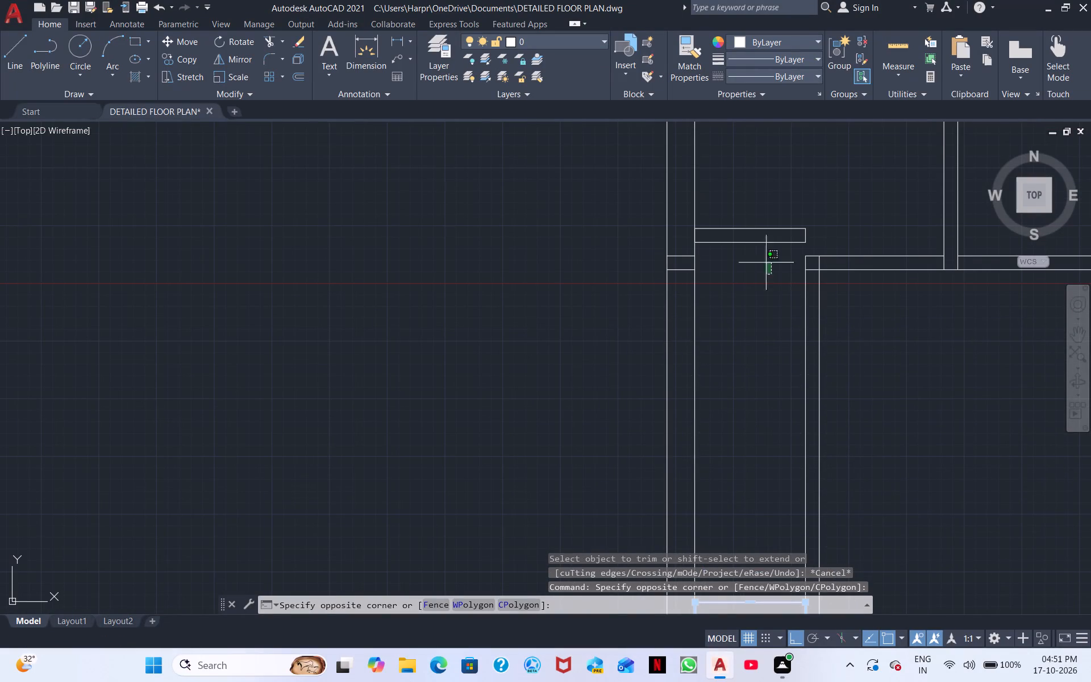
pyautogui.click(746, 217)
pyautogui.rightClick(721, 330)
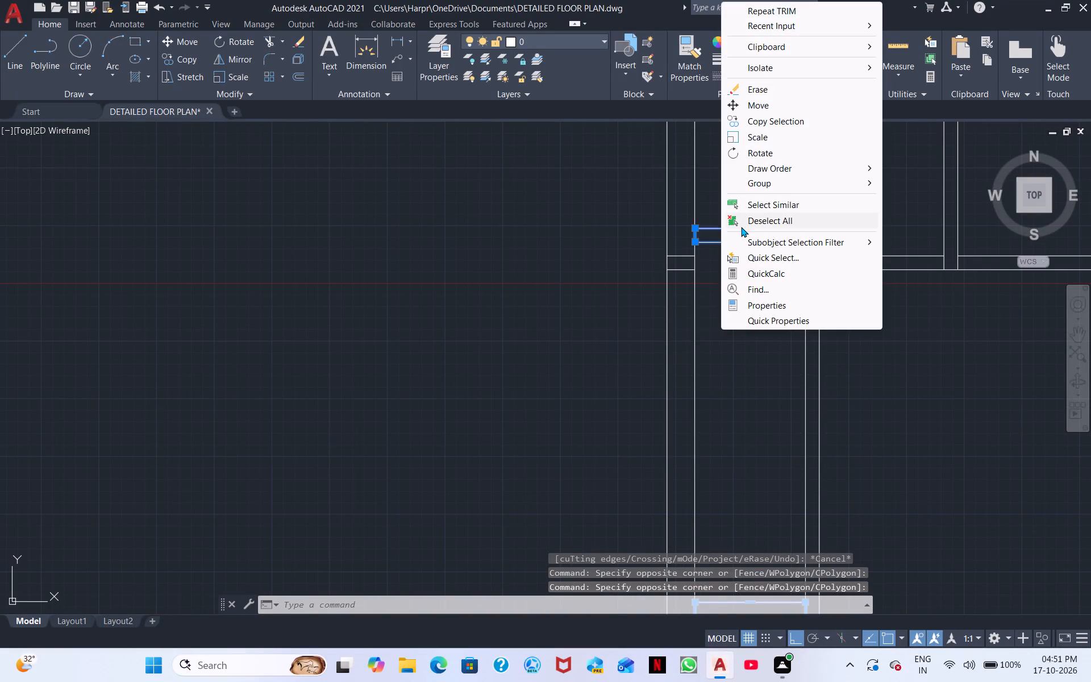
pyautogui.click(768, 106)
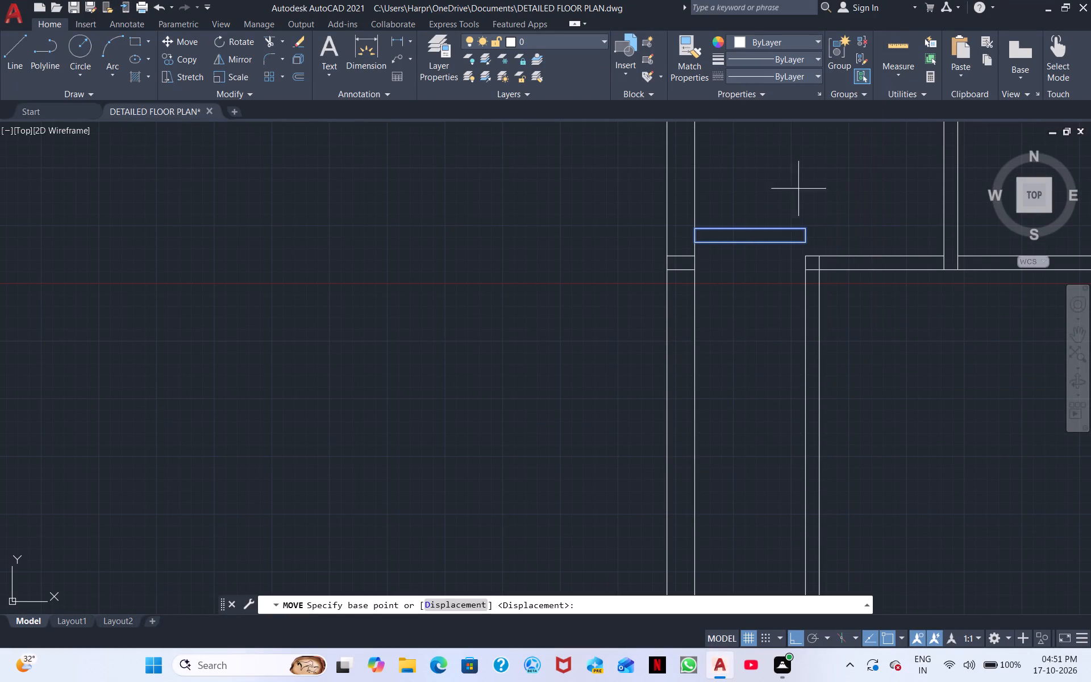
pyautogui.click(805, 230)
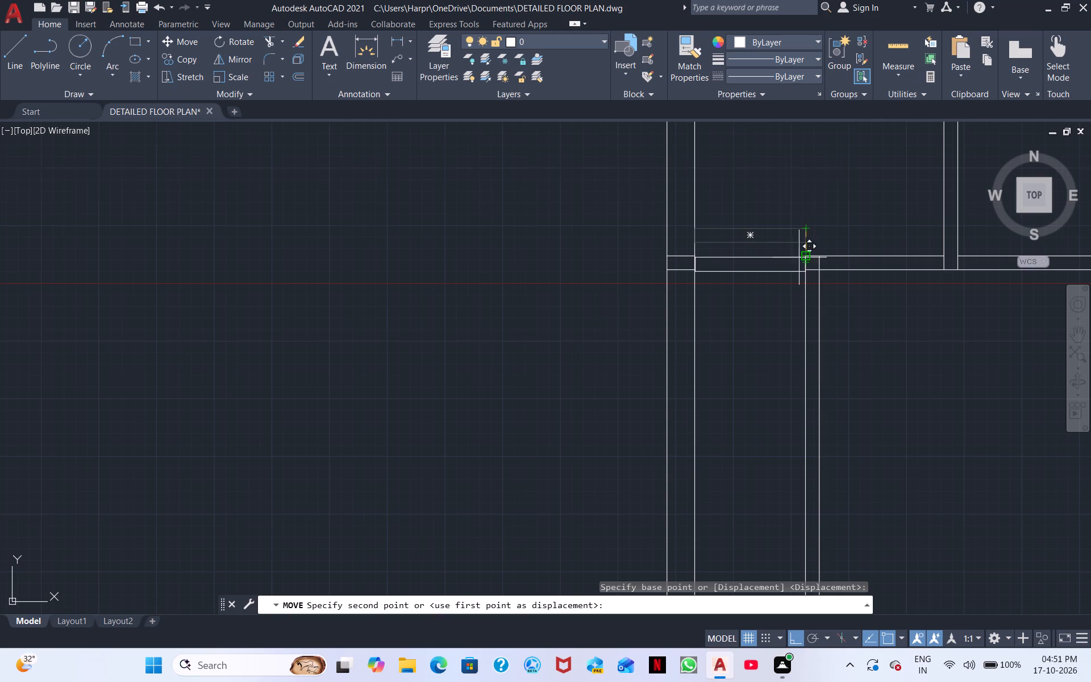
pyautogui.scroll(3, 799, 257)
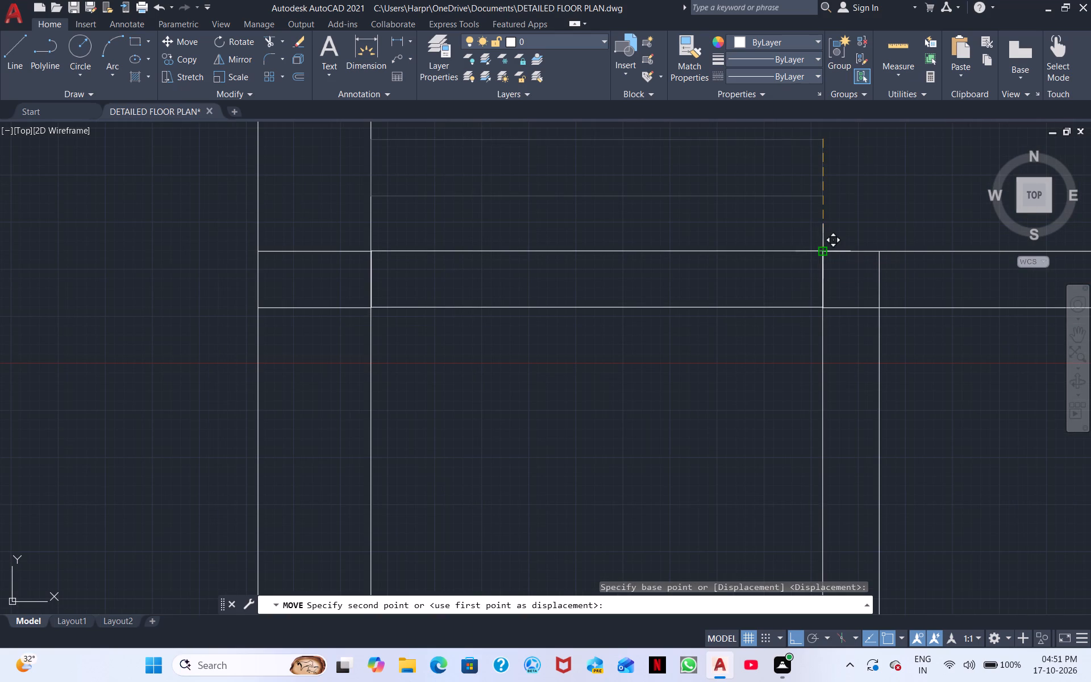
pyautogui.click(821, 253)
# Trim the lower horizontal partition's two line stubs crossing the left wall's thickness.
pyautogui.scroll(-1, 690, 375)
pyautogui.moveTo(684, 388); pyautogui.dragTo(656, 259, button='middle')
pyautogui.moveTo(651, 312); pyautogui.dragTo(637, 245, button='middle')
pyautogui.moveTo(618, 288); pyautogui.dragTo(623, 249, button='middle')
pyautogui.scroll(-2, 611, 284)
pyautogui.moveTo(620, 310); pyautogui.dragTo(649, 197, button='middle')
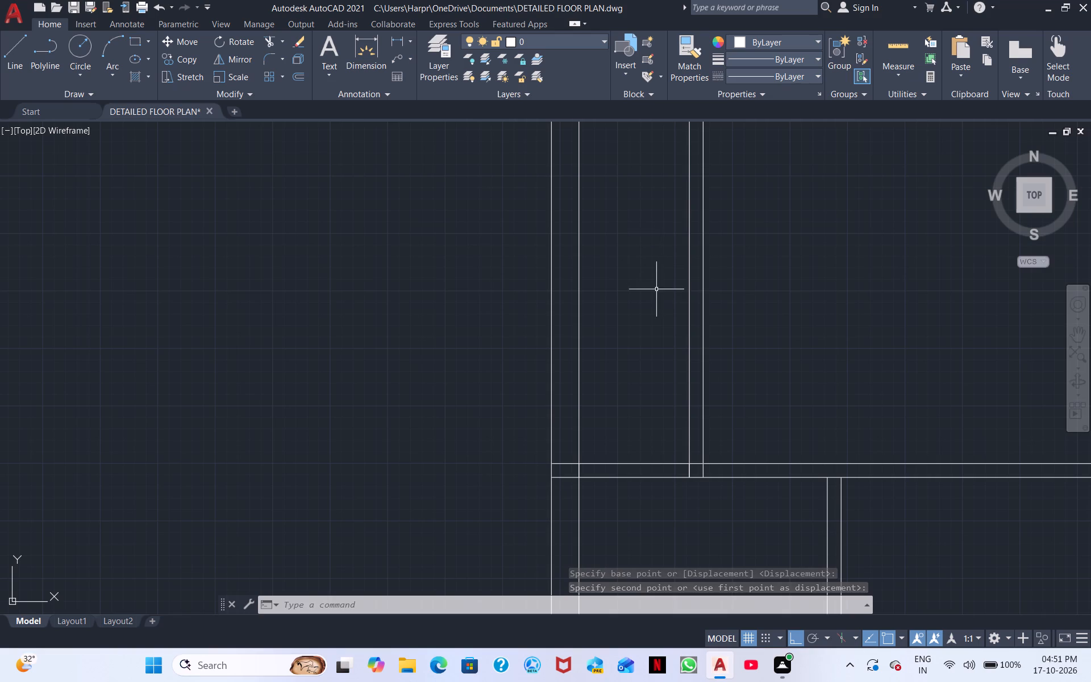
pyautogui.click(286, 37)
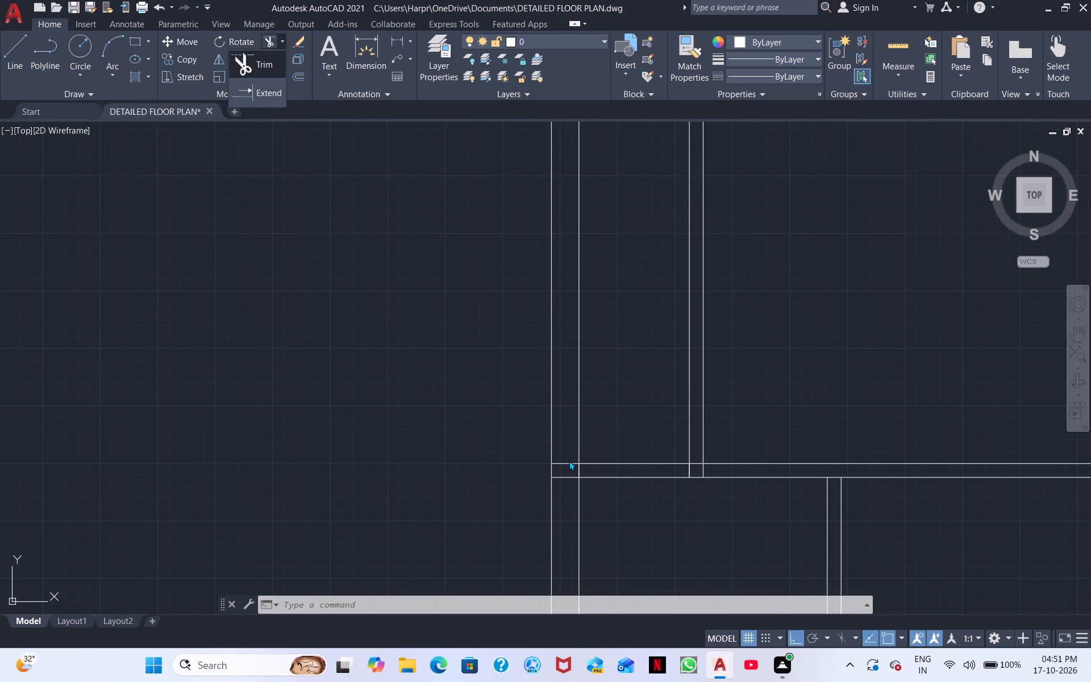
pyautogui.click(265, 42)
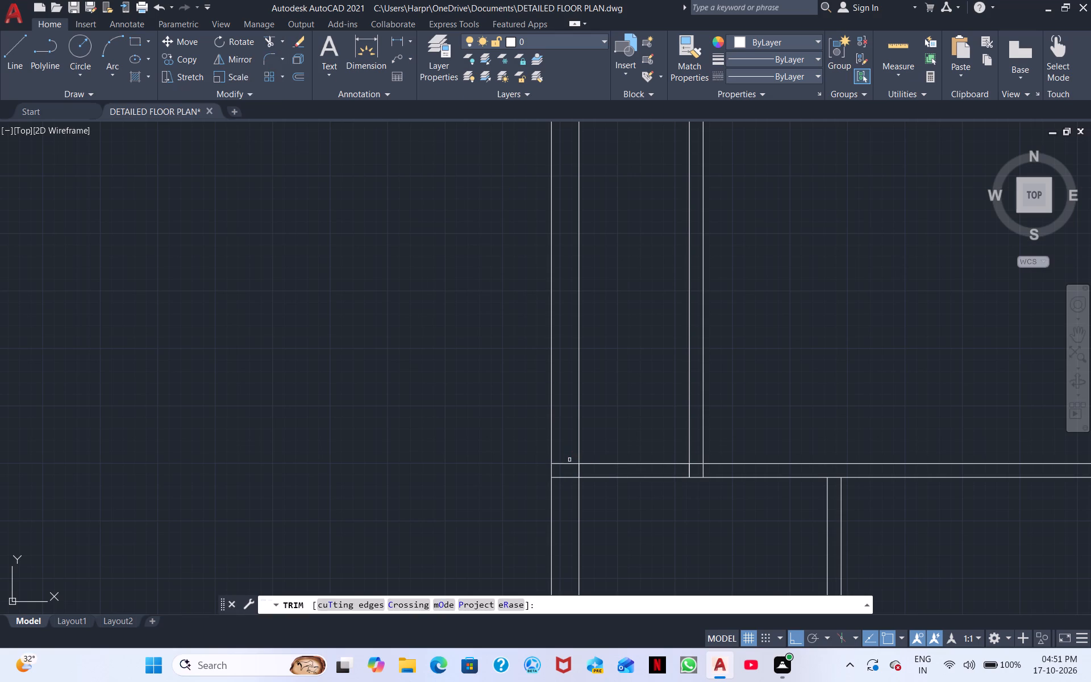
pyautogui.moveTo(569, 460); pyautogui.dragTo(573, 481)
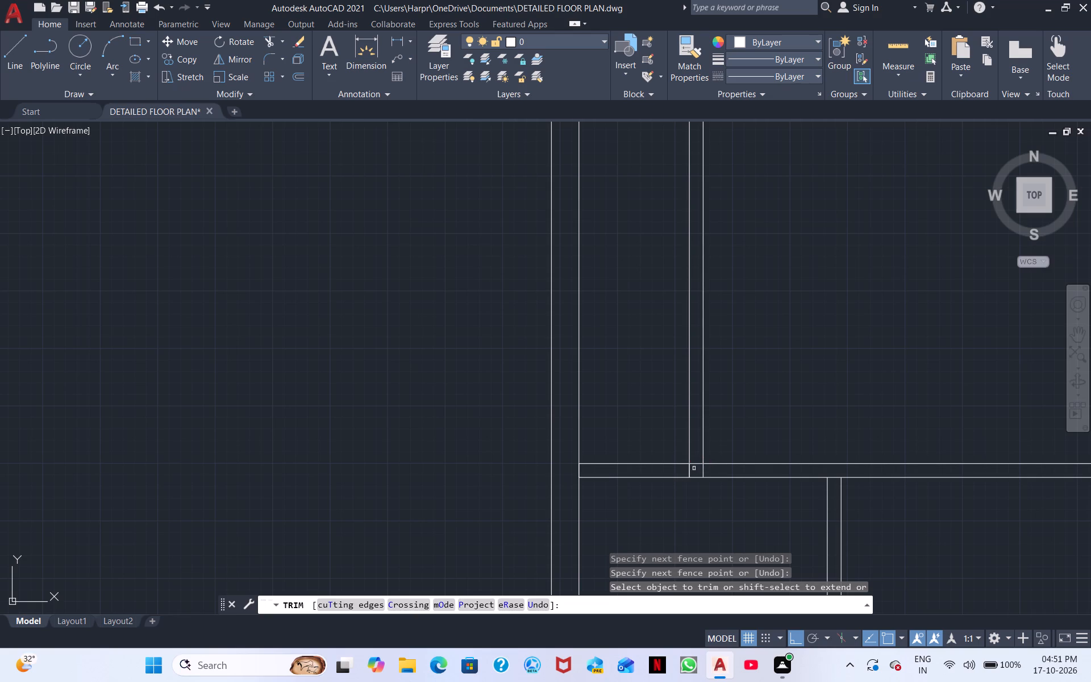
pyautogui.press('Escape')
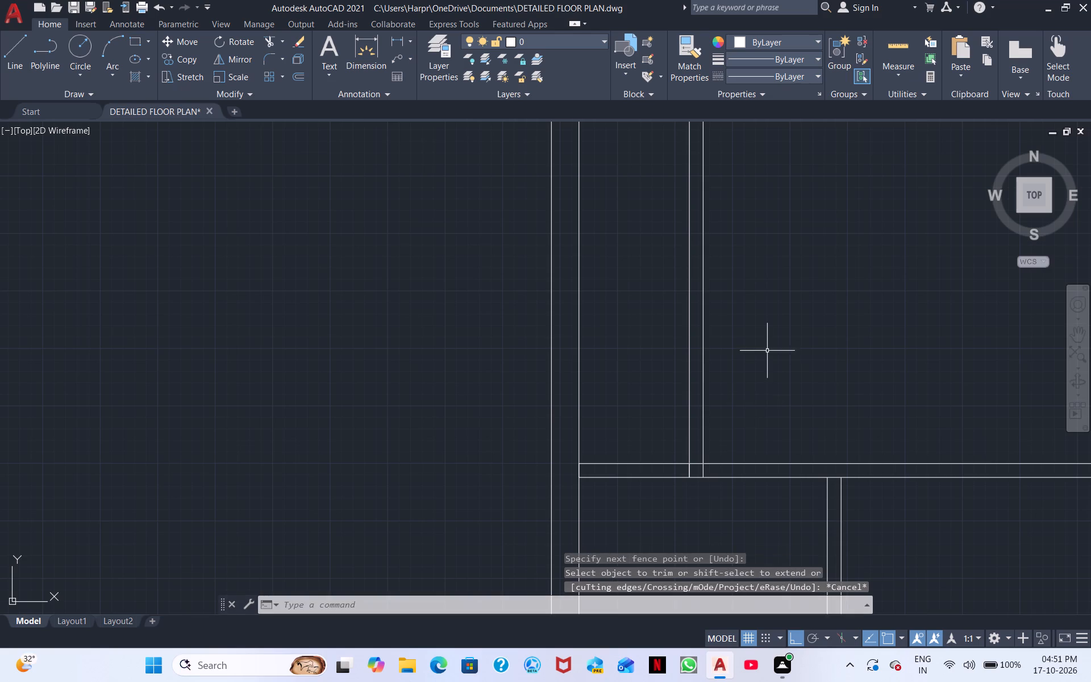
# Trim the upper horizontal partition's two line stubs crossing the left wall's thickness.
pyautogui.moveTo(770, 352); pyautogui.dragTo(809, 496, button='middle')
pyautogui.moveTo(808, 395); pyautogui.dragTo(822, 444, button='middle')
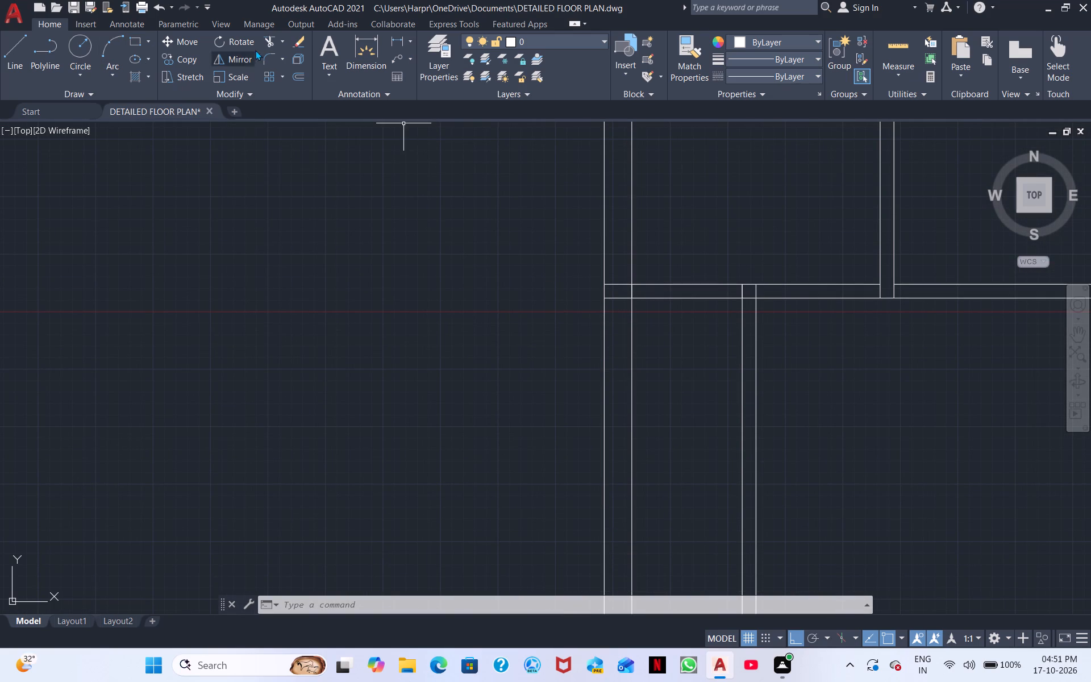
pyautogui.click(270, 43)
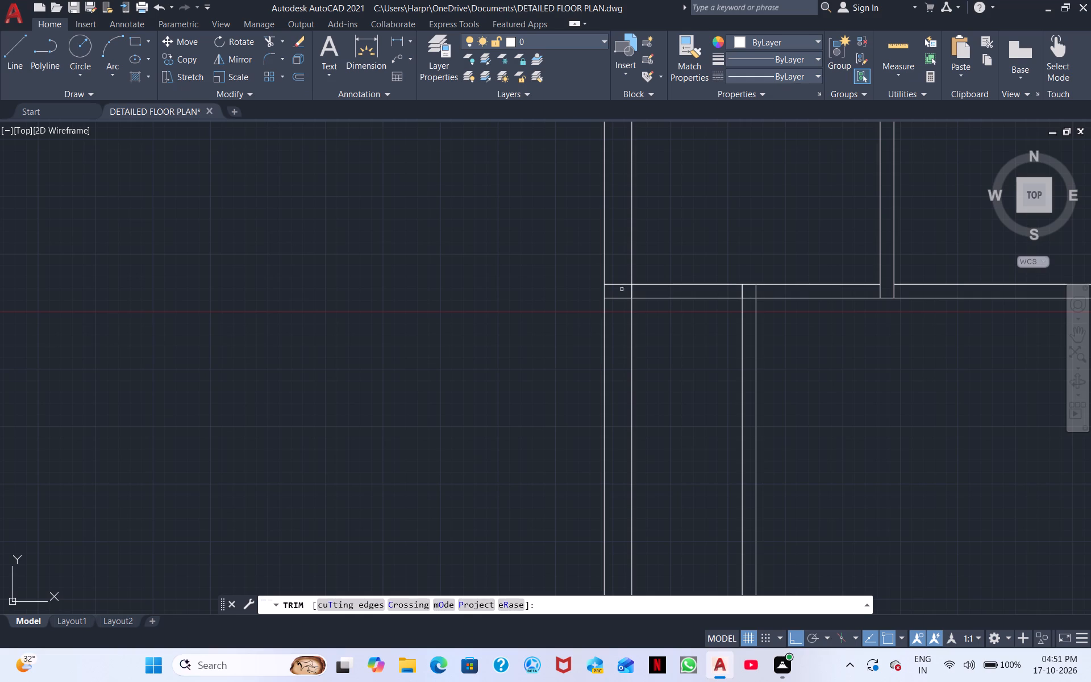
pyautogui.moveTo(618, 275); pyautogui.dragTo(621, 309)
pyautogui.moveTo(674, 361); pyautogui.dragTo(677, 350, button='middle')
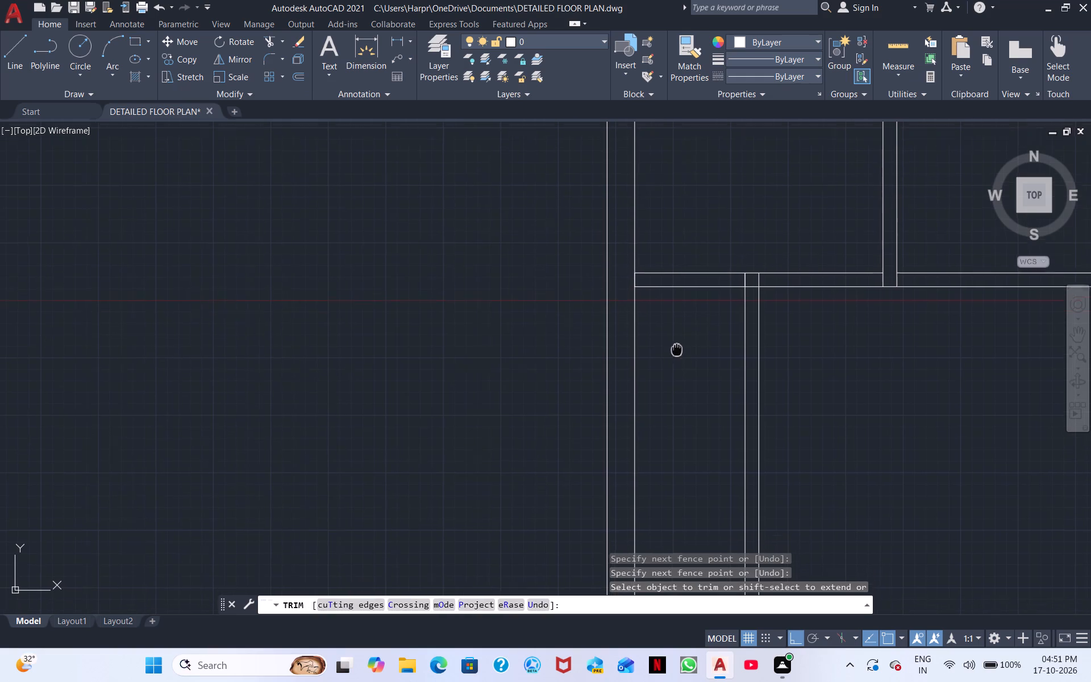
pyautogui.moveTo(677, 350); pyautogui.dragTo(676, 346, button='middle')
pyautogui.press('Escape')
# Draw a 3' line up from the horizontal partition beside the vertical partition that meets it from above, and continue it across both partition lines.
pyautogui.scroll(-1, 707, 392)
pyautogui.moveTo(735, 410); pyautogui.dragTo(715, 315, button='middle')
pyautogui.moveTo(807, 372); pyautogui.dragTo(759, 303, button='middle')
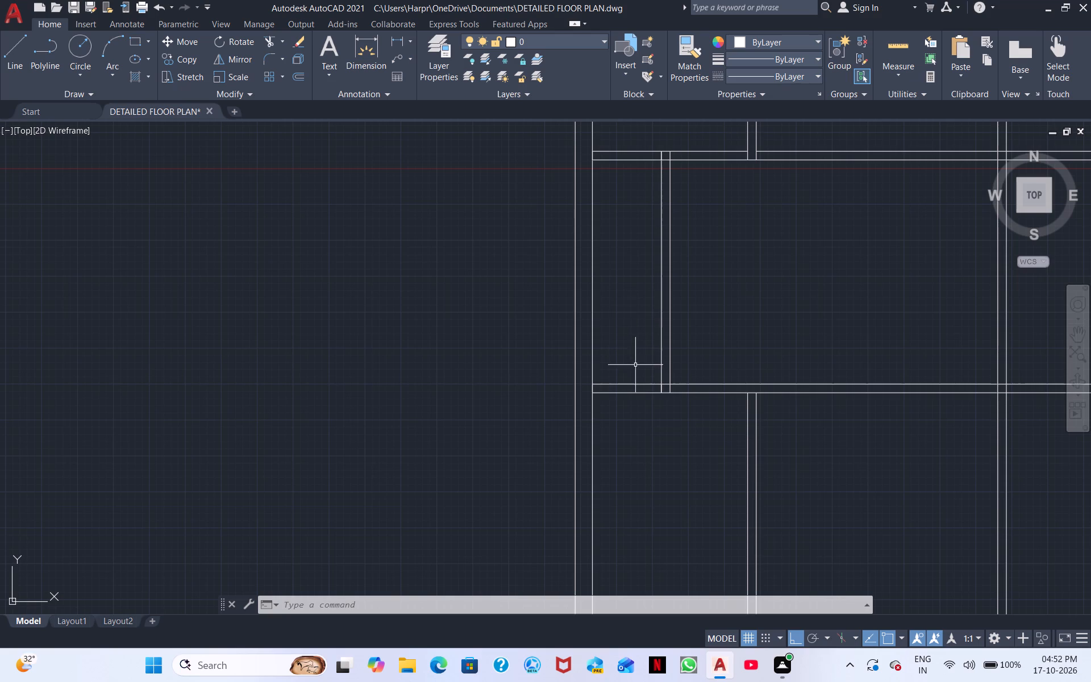
pyautogui.moveTo(695, 440); pyautogui.dragTo(485, 62, button='middle')
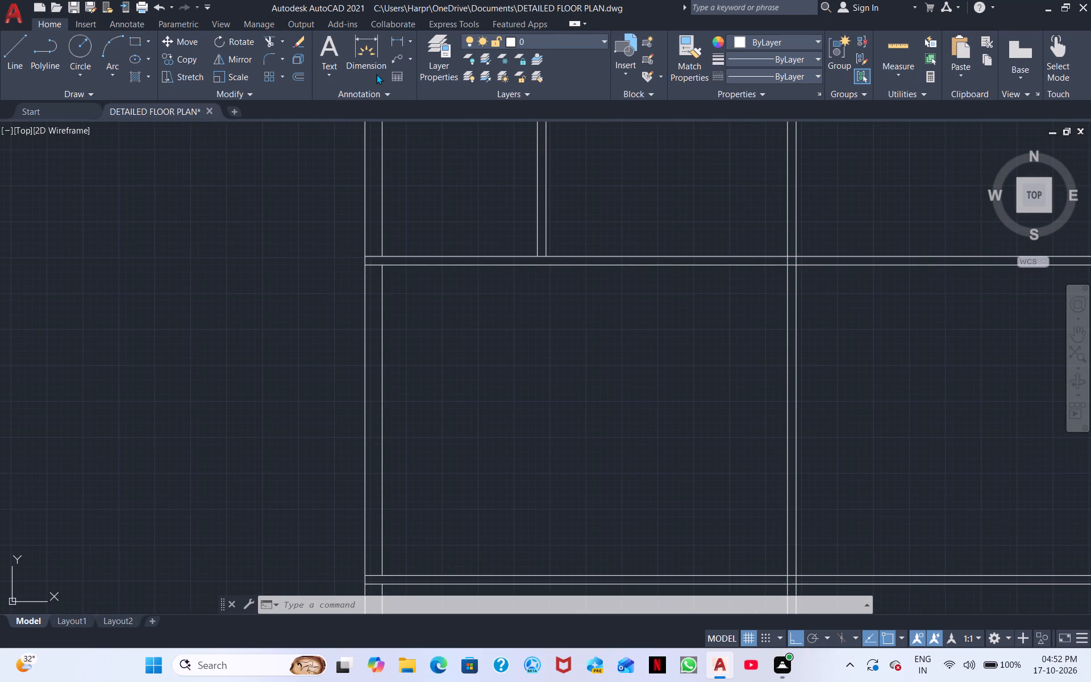
pyautogui.click(10, 51)
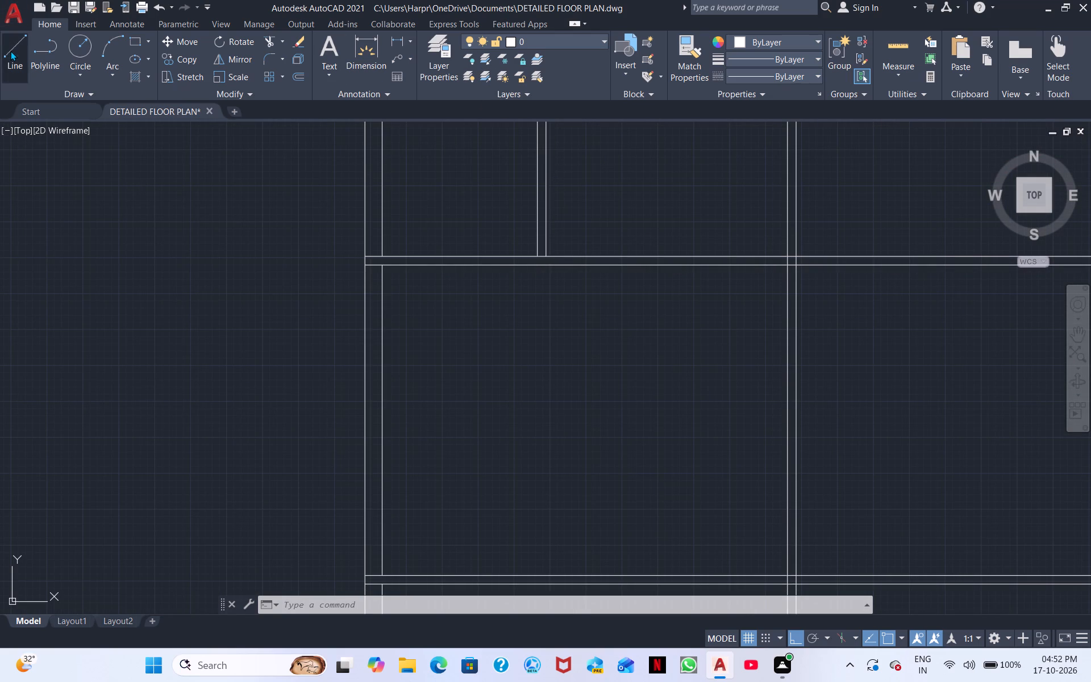
pyautogui.click(557, 255)
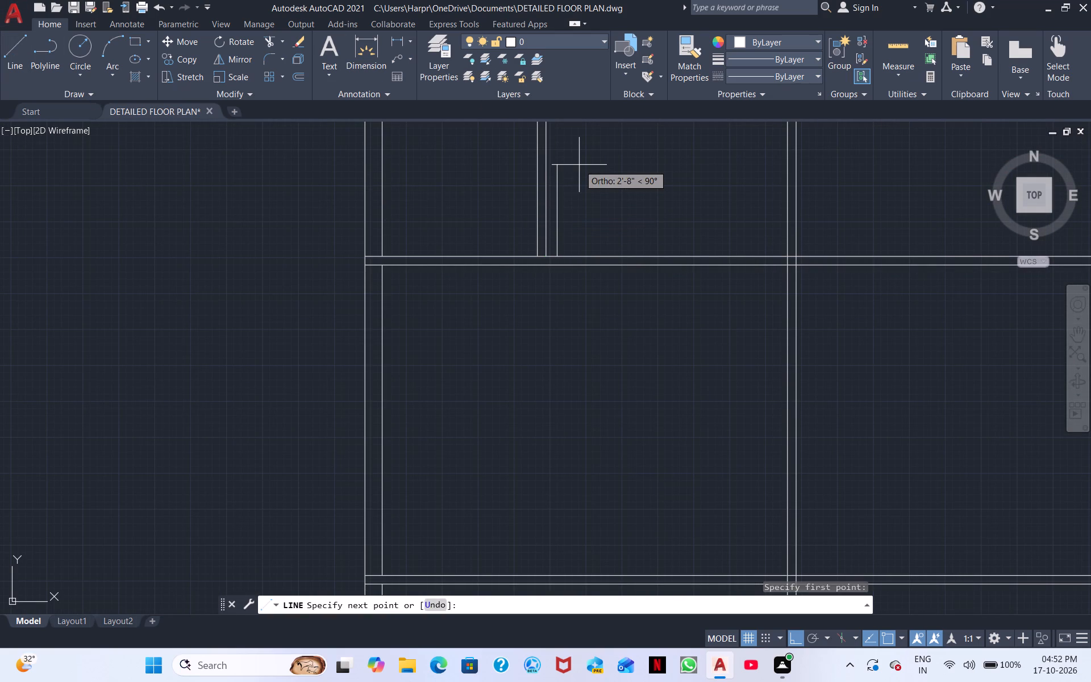
pyautogui.write("3'")
pyautogui.press('Return')
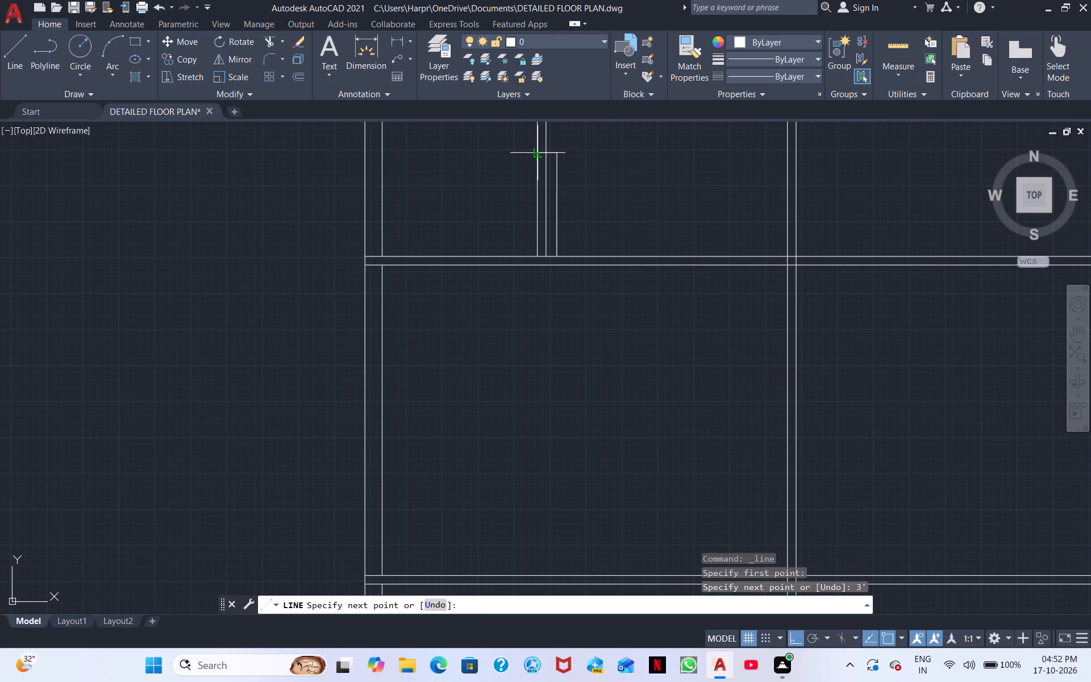
pyautogui.scroll(3, 535, 150)
pyautogui.click(571, 157)
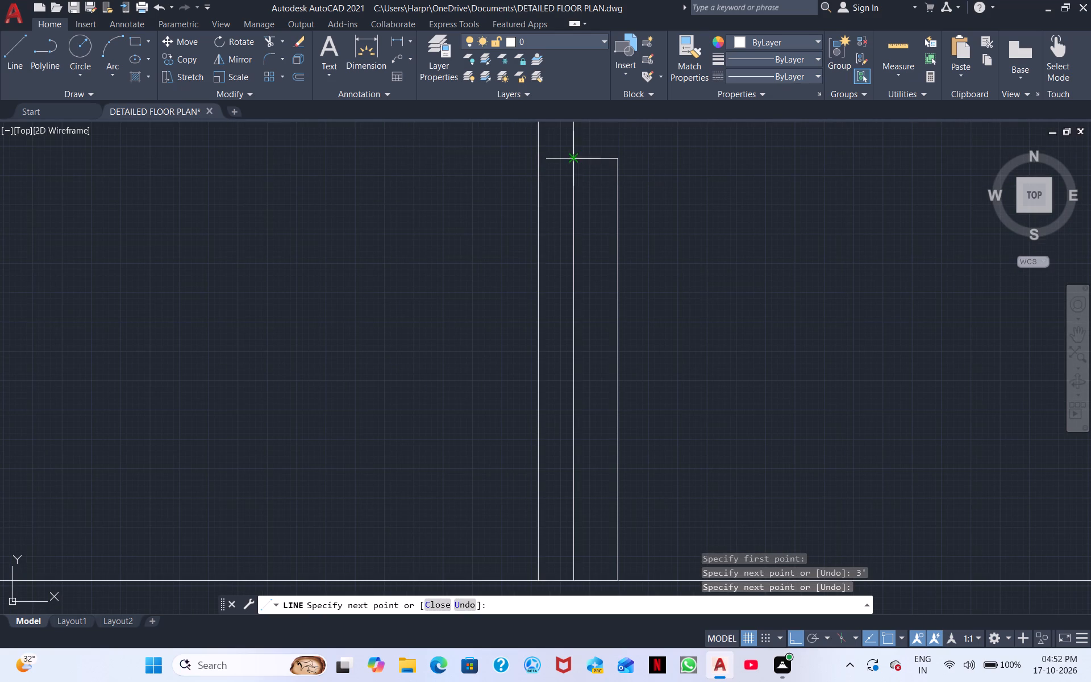
pyautogui.click(537, 160)
pyautogui.press('Escape')
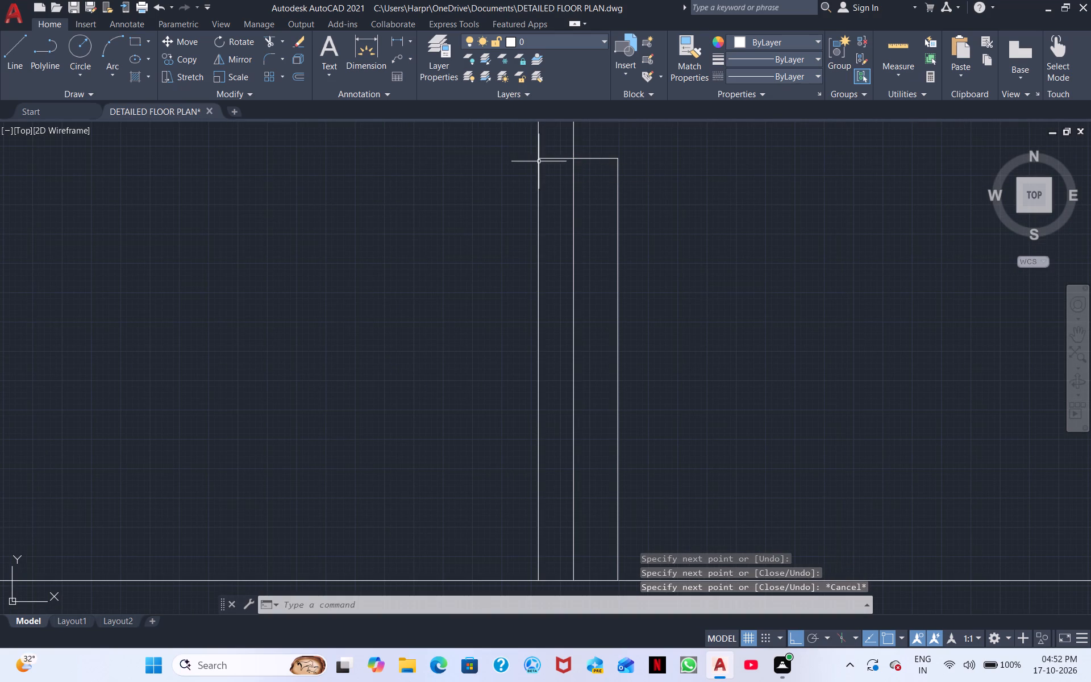
# Trim the vertical partition's lines and the 3' line below the cross line, plus the cross line's overhang, leaving a 3' opening.
pyautogui.click(269, 47)
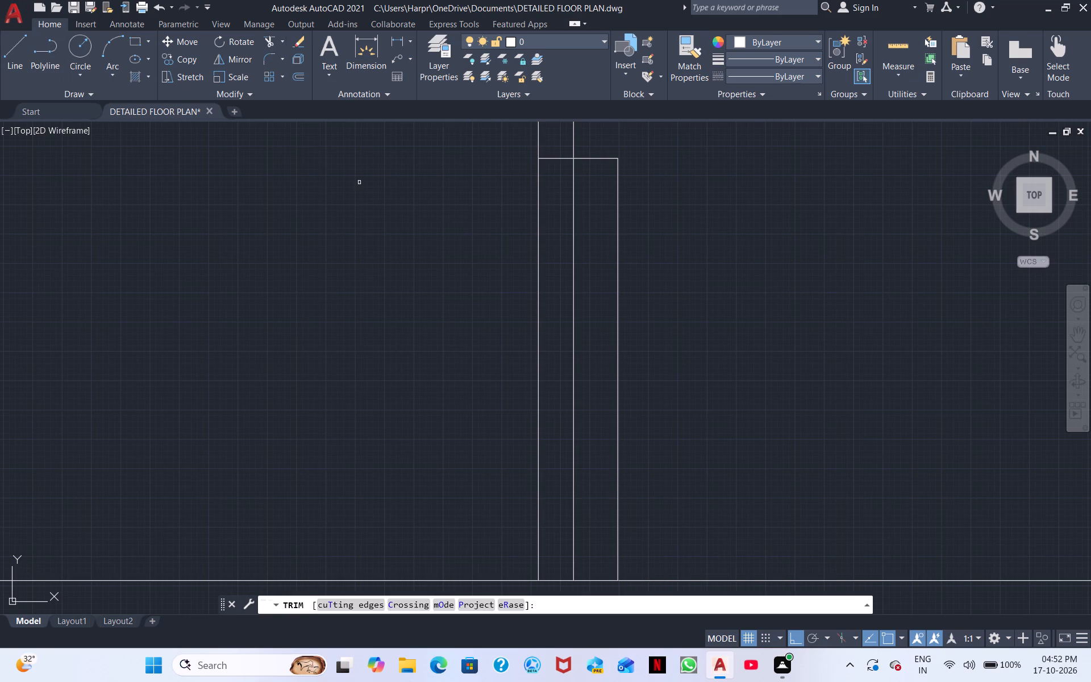
pyautogui.moveTo(459, 404); pyautogui.dragTo(707, 404)
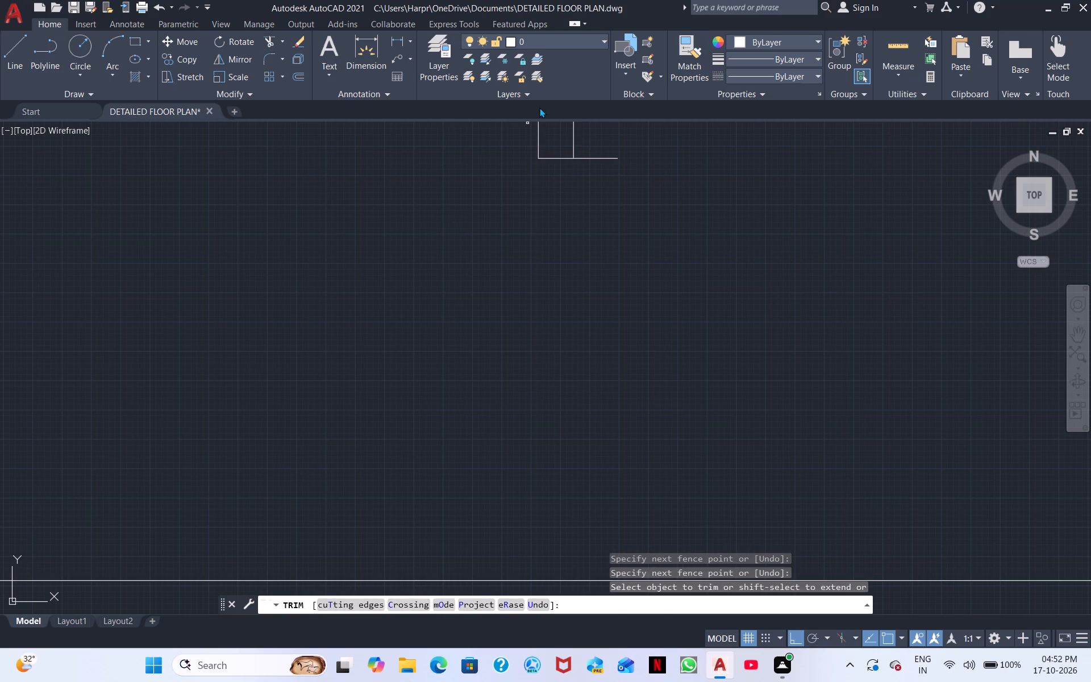
pyautogui.click(586, 160)
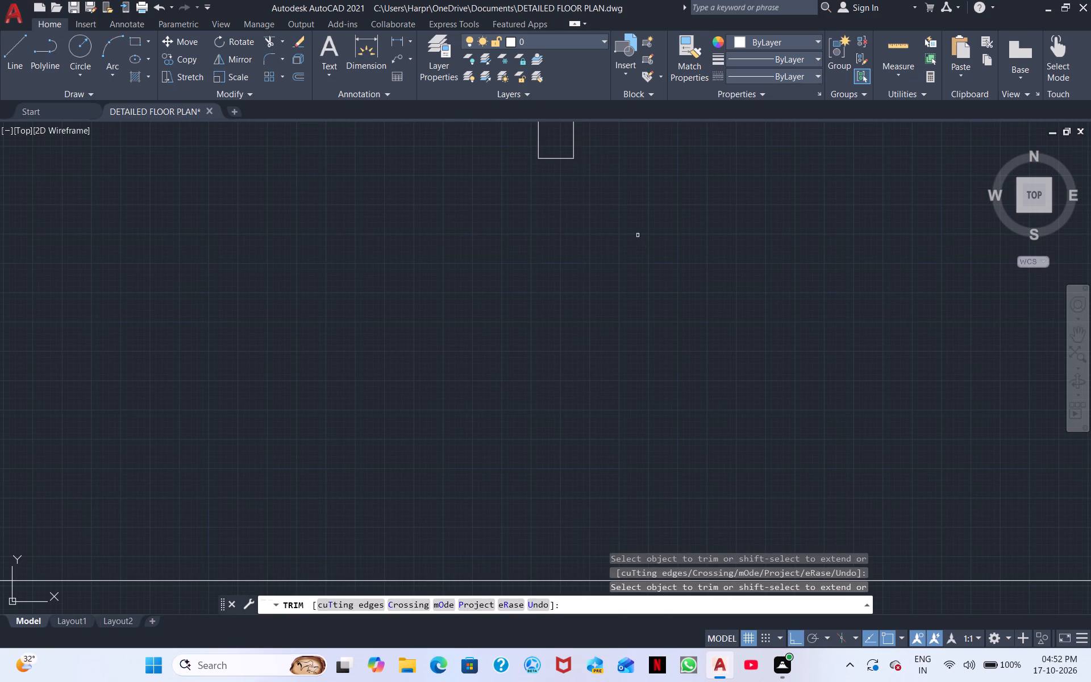
pyautogui.scroll(-2, 644, 247)
pyautogui.moveTo(660, 285); pyautogui.dragTo(579, 307, button='middle')
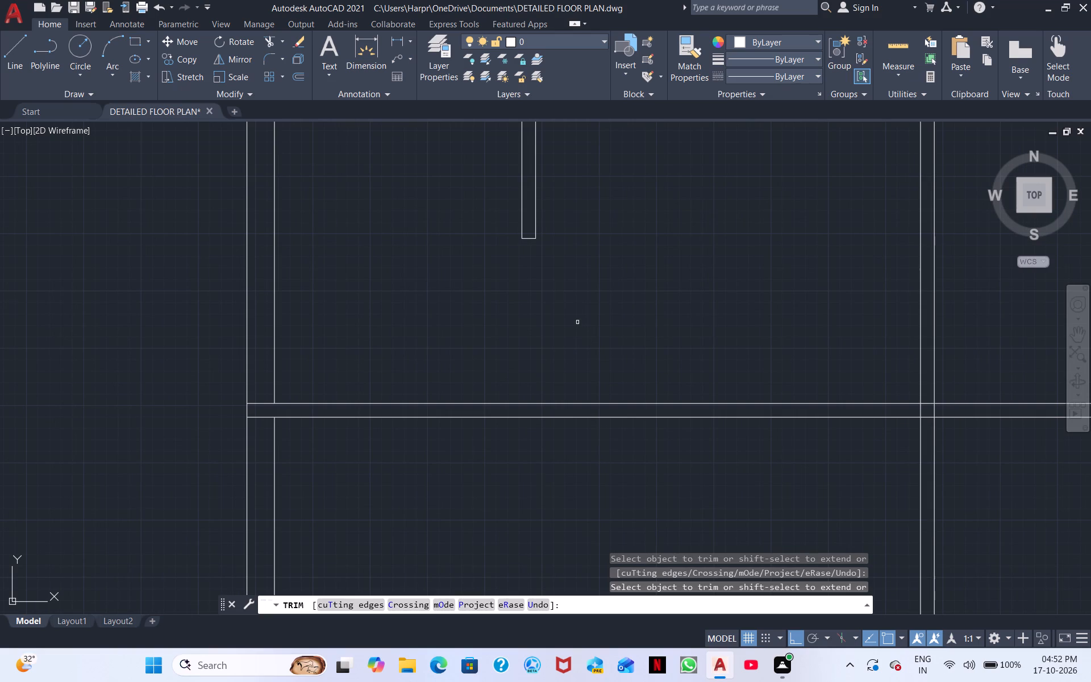
pyautogui.moveTo(577, 322); pyautogui.dragTo(525, 99, button='middle')
pyautogui.moveTo(555, 424); pyautogui.dragTo(481, 142, button='middle')
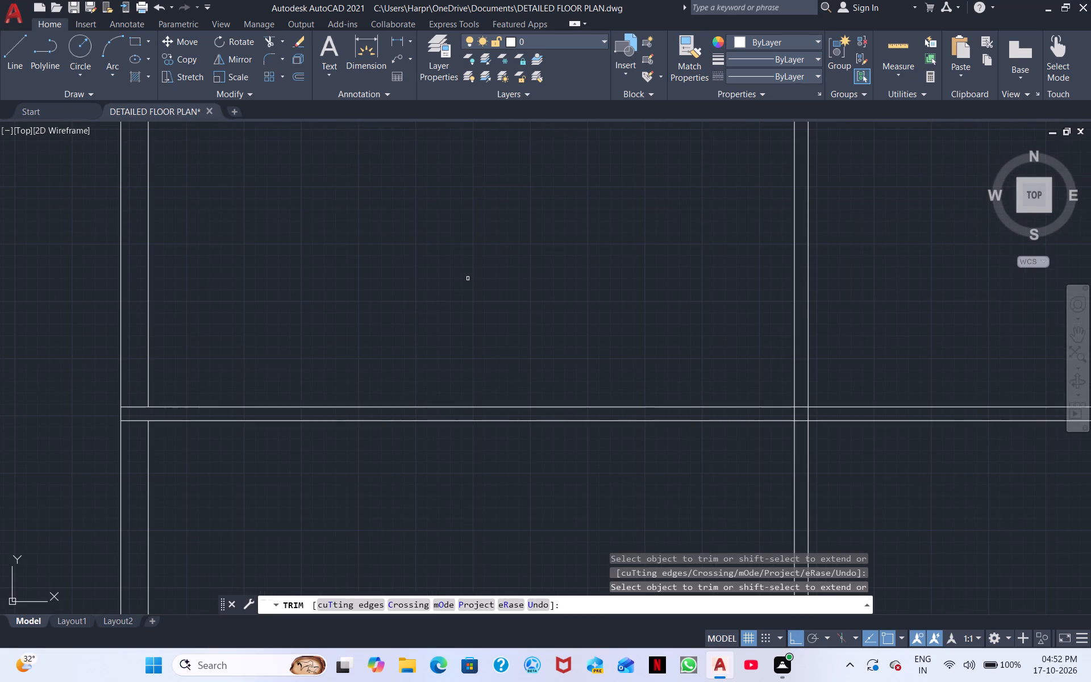
pyautogui.scroll(-1, 468, 278)
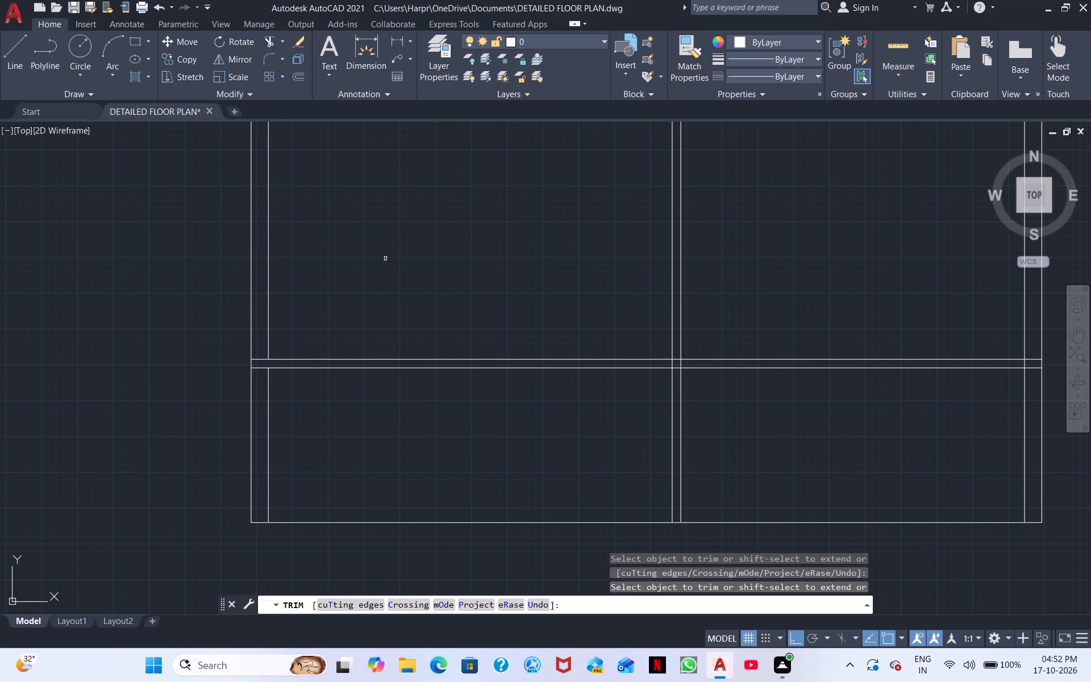
pyautogui.press('Escape')
# Draw a horizontal guide line across the bottom-left room, from the left wall's inner line to the vertical partition.
pyautogui.moveTo(401, 288); pyautogui.dragTo(386, 228, button='middle')
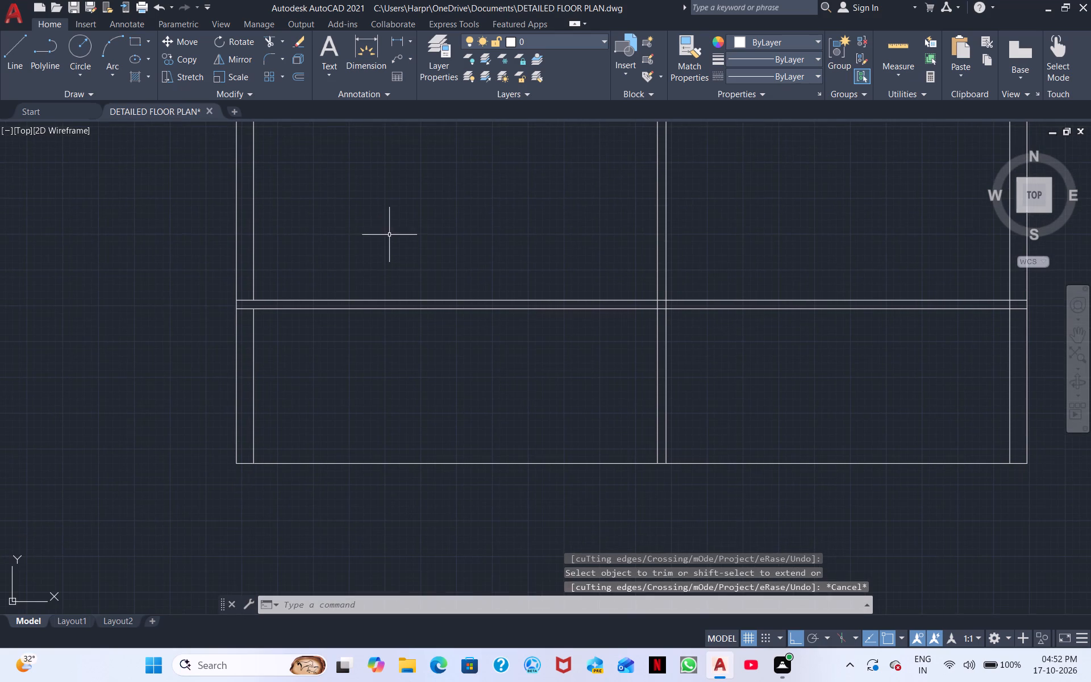
pyautogui.click(15, 49)
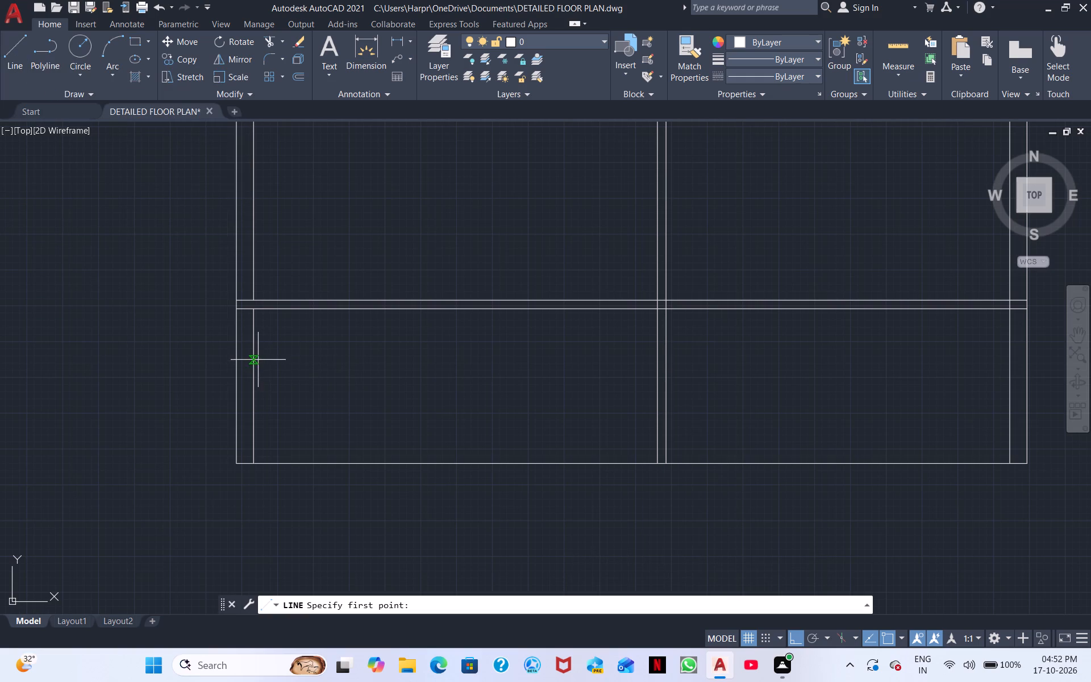
pyautogui.click(252, 363)
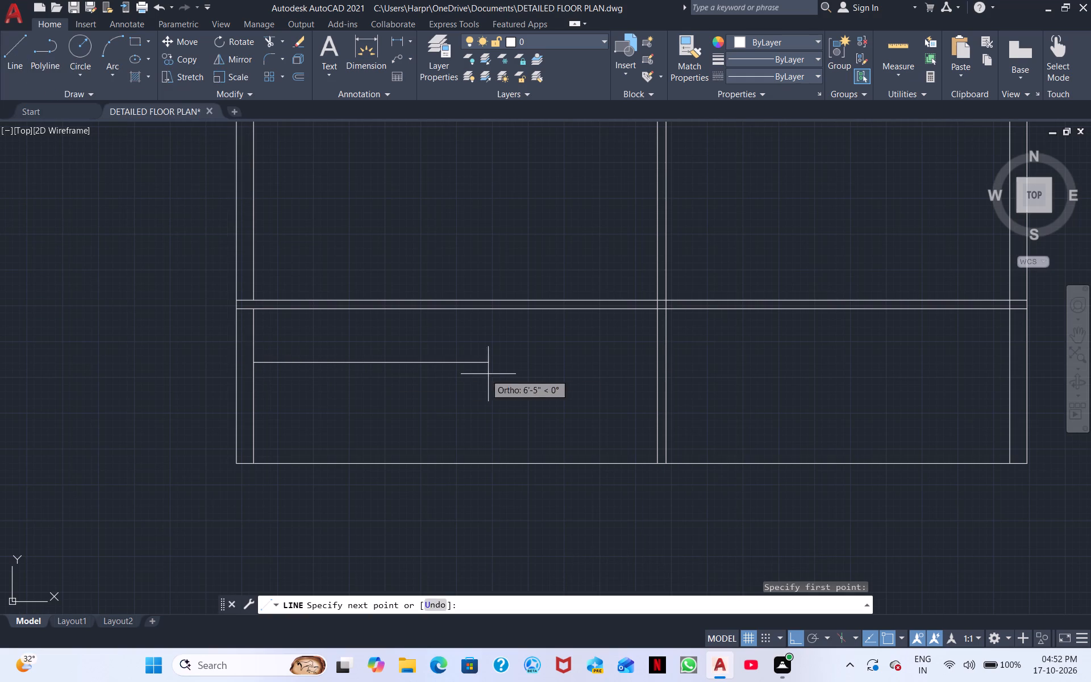
pyautogui.click(656, 360)
pyautogui.press('Escape')
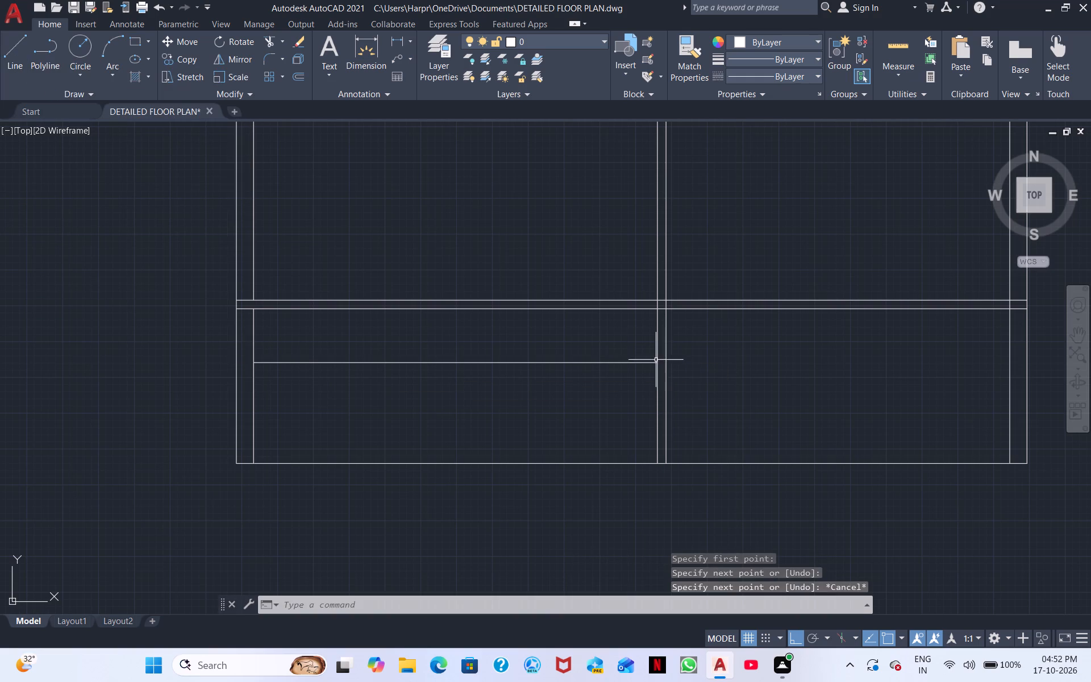
# Draw a short vertical line up from the guide line's midpoint, stopping short of the horizontal partition.
pyautogui.click(18, 56)
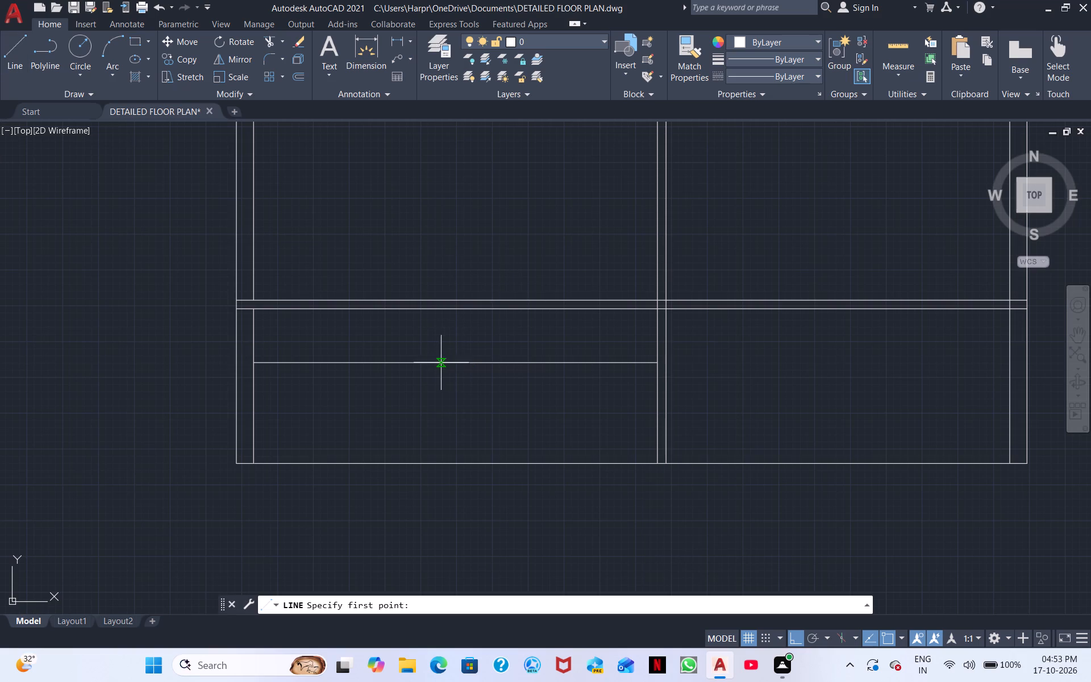
pyautogui.moveTo(452, 364); pyautogui.dragTo(451, 357)
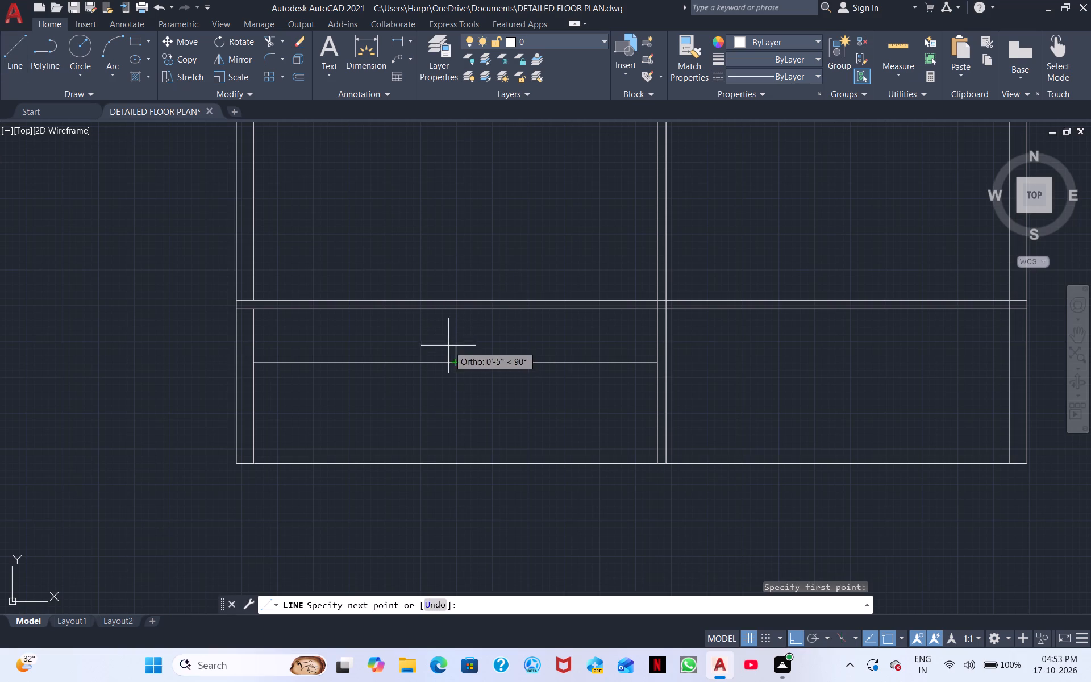
pyautogui.click(458, 327)
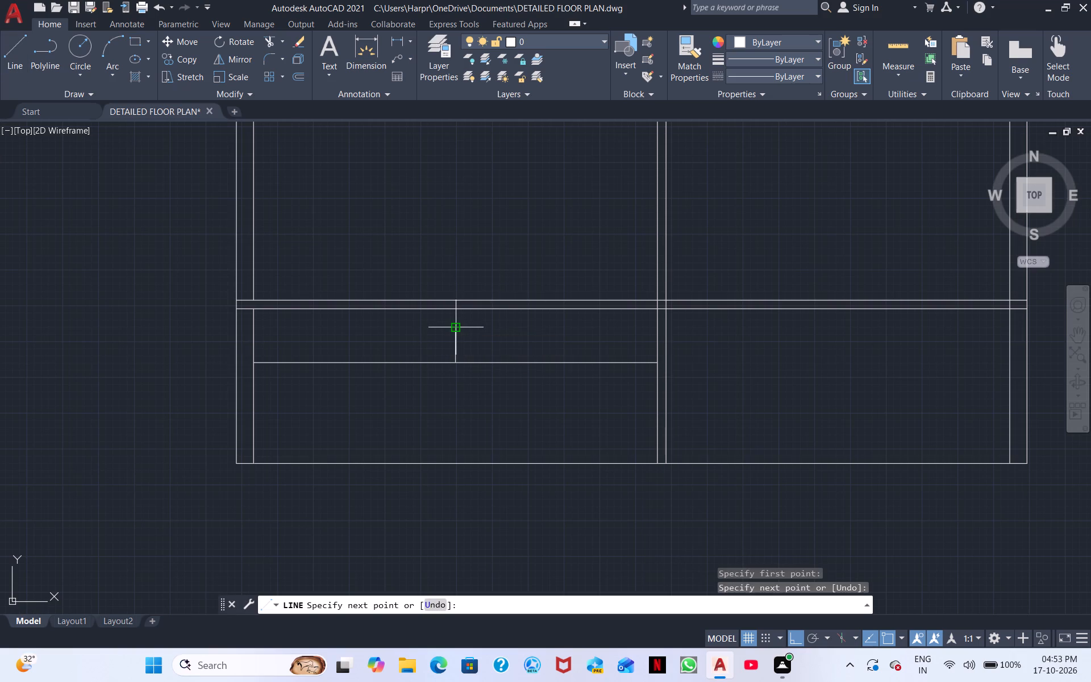
pyautogui.press('Escape')
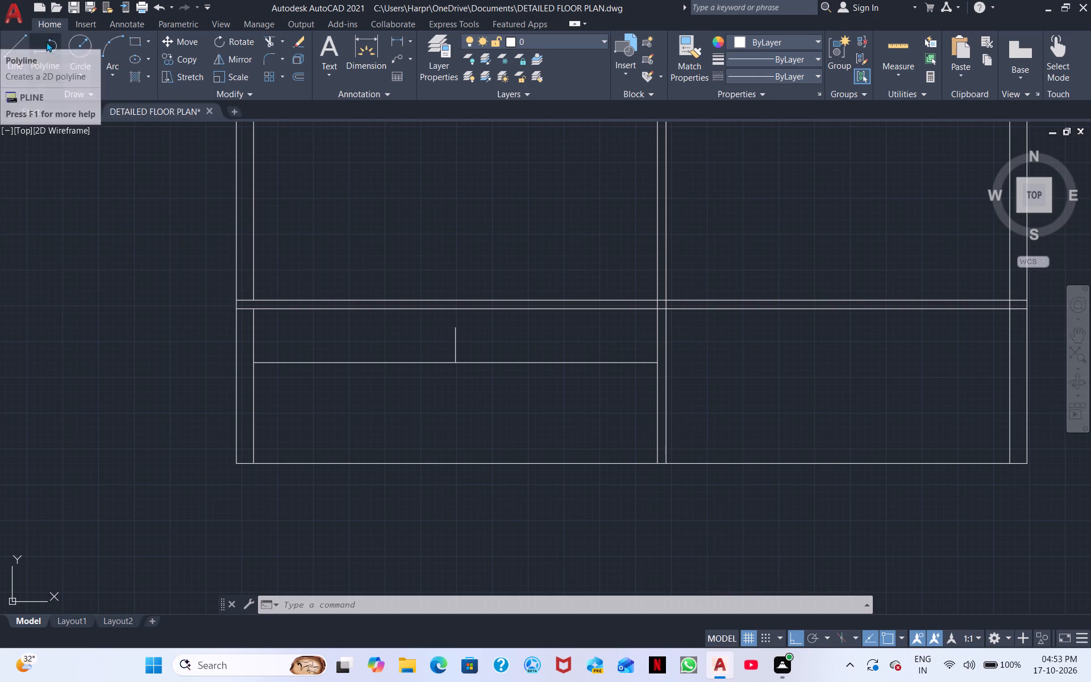
# Draw a line down from the horizontal partition above the midpoint mark, 3' to the right, and back up to the partition's top line.
pyautogui.click(20, 49)
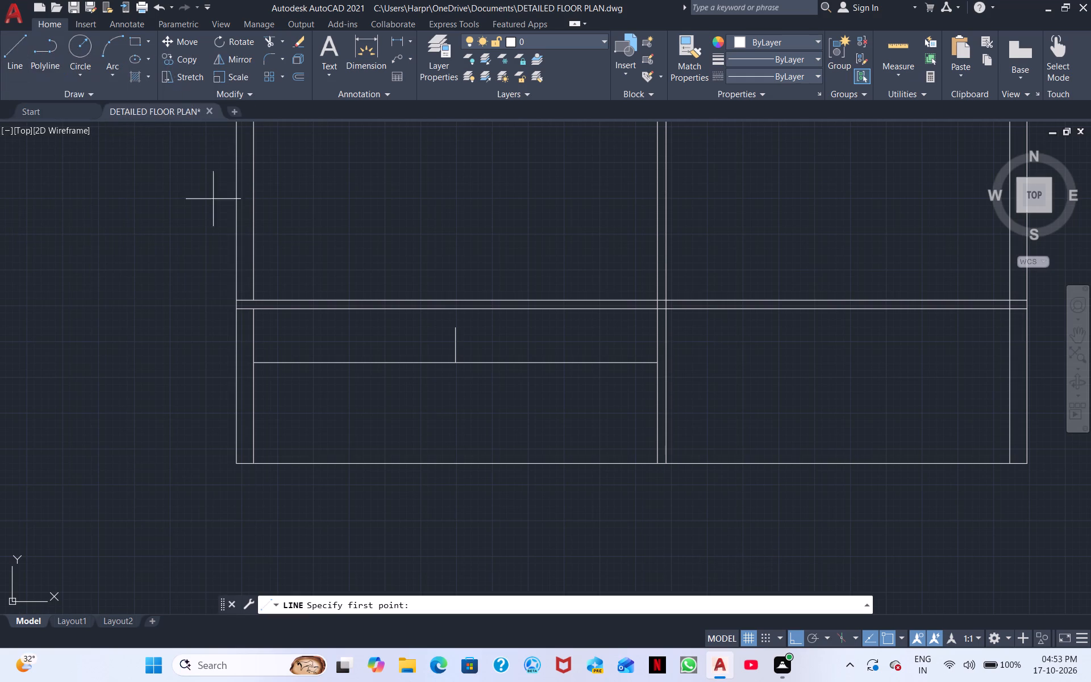
pyautogui.scroll(3, 447, 340)
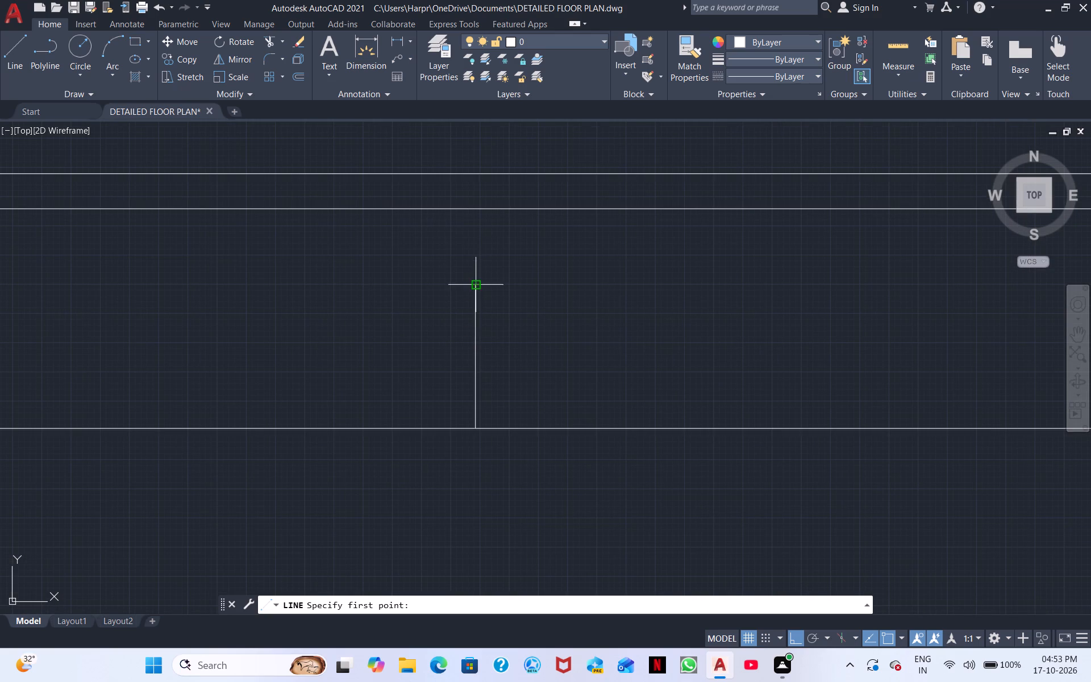
pyautogui.click(476, 207)
pyautogui.click(470, 242)
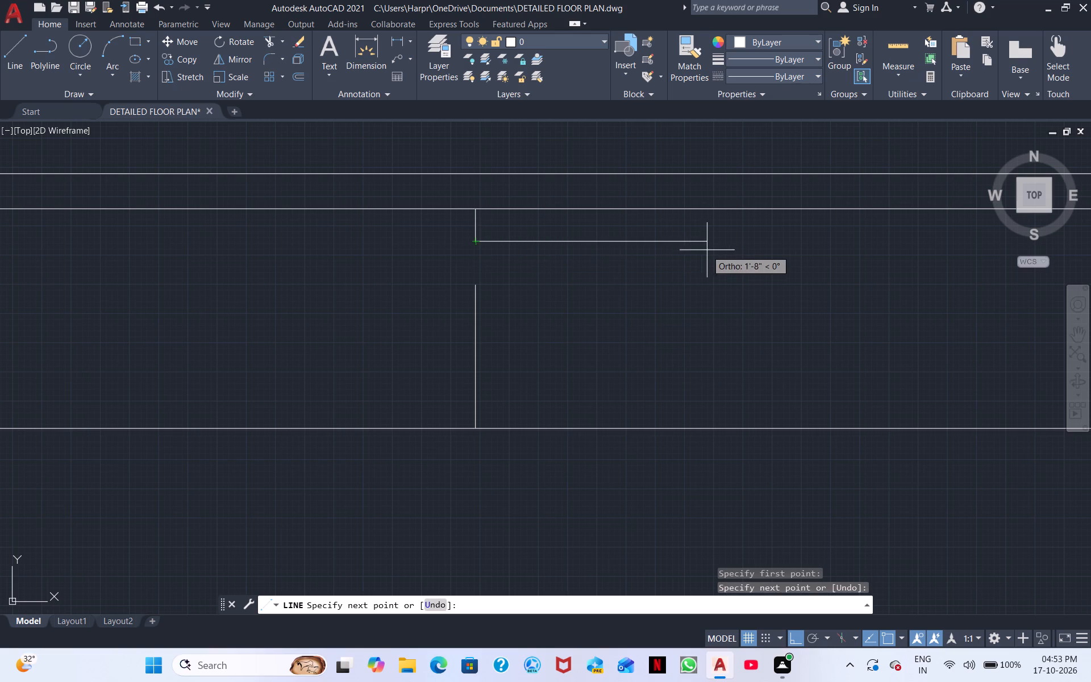
pyautogui.scroll(-2, 768, 261)
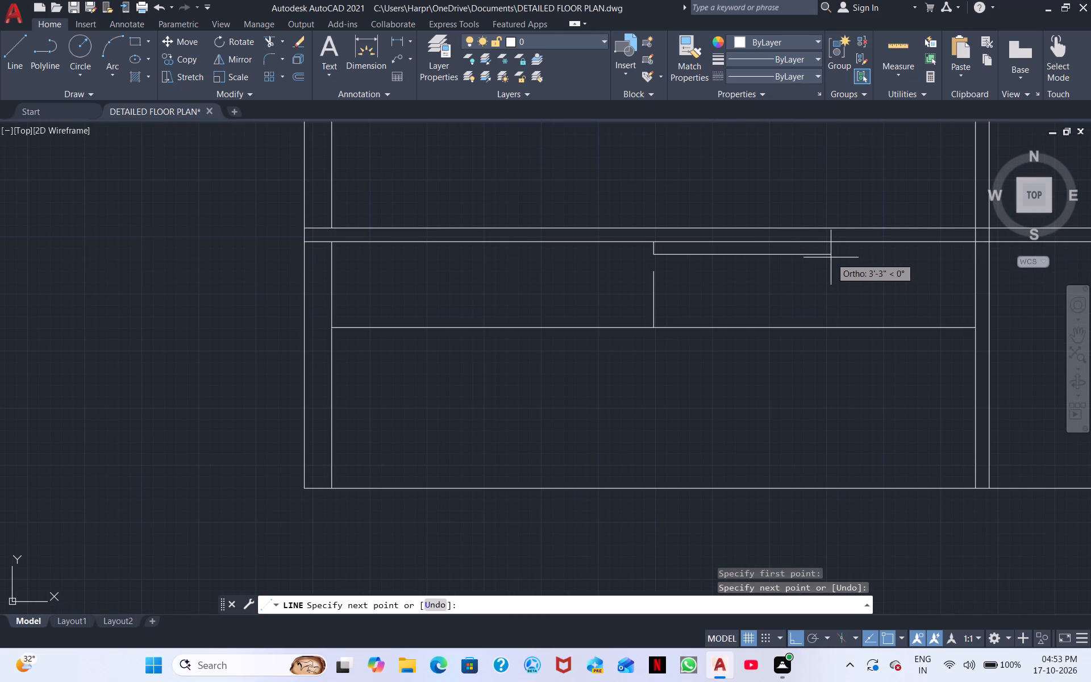
pyautogui.write("3'")
pyautogui.press('Return')
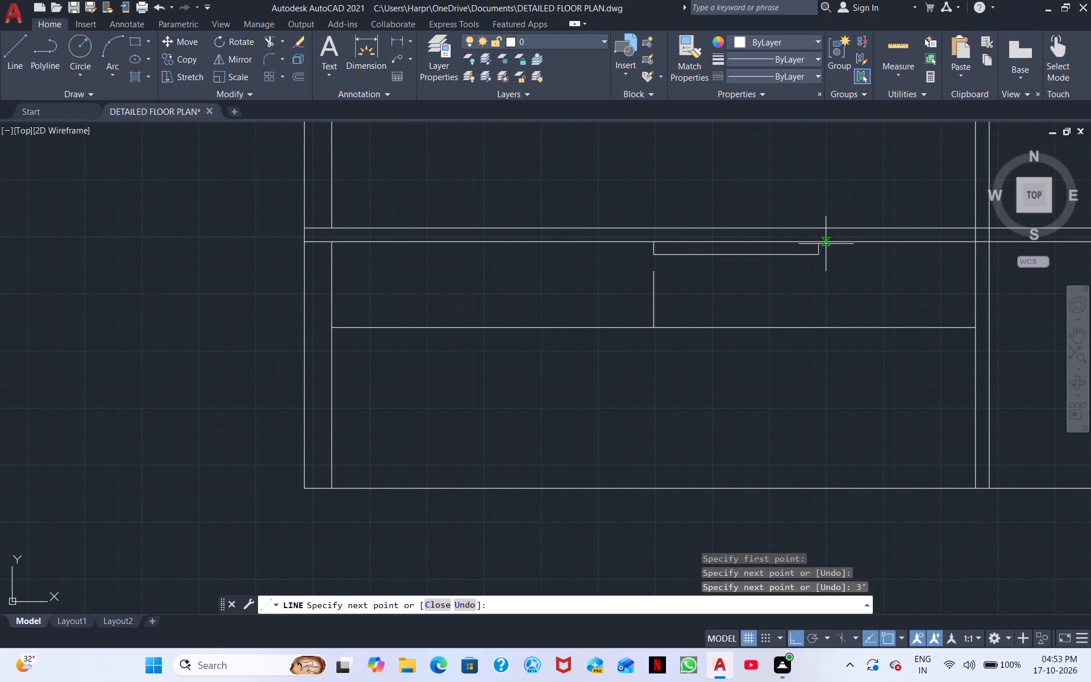
pyautogui.click(820, 244)
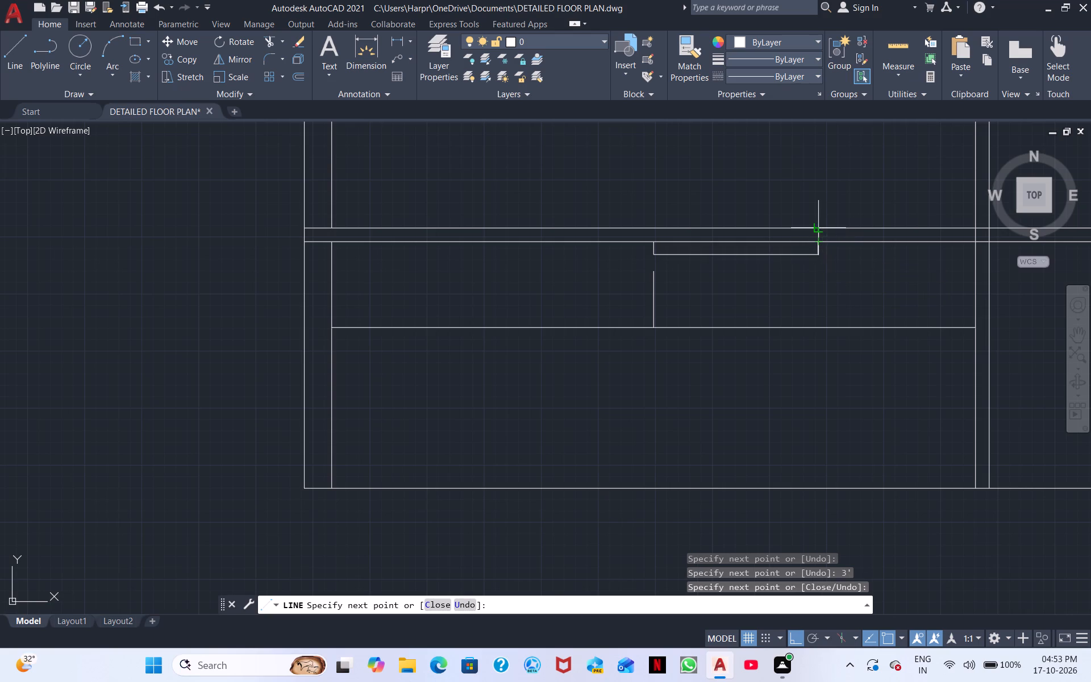
pyautogui.click(820, 229)
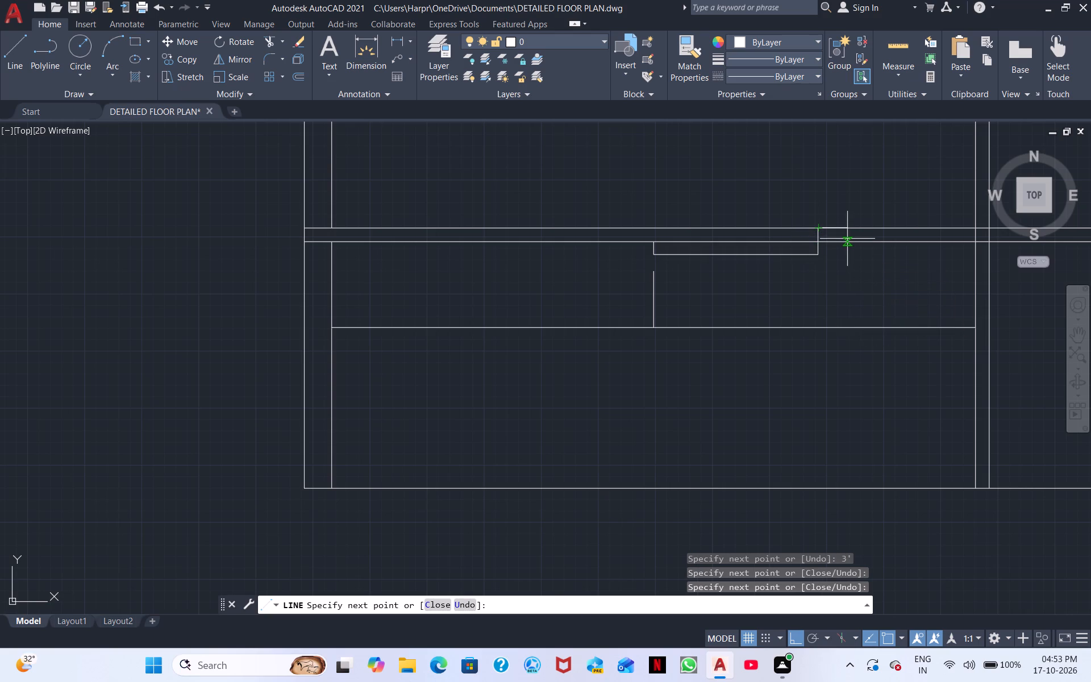
pyautogui.press('Escape')
# Draw the matching outline 3' to the left from the short centre line's lower end and up to the partition's top line.
pyautogui.click(10, 53)
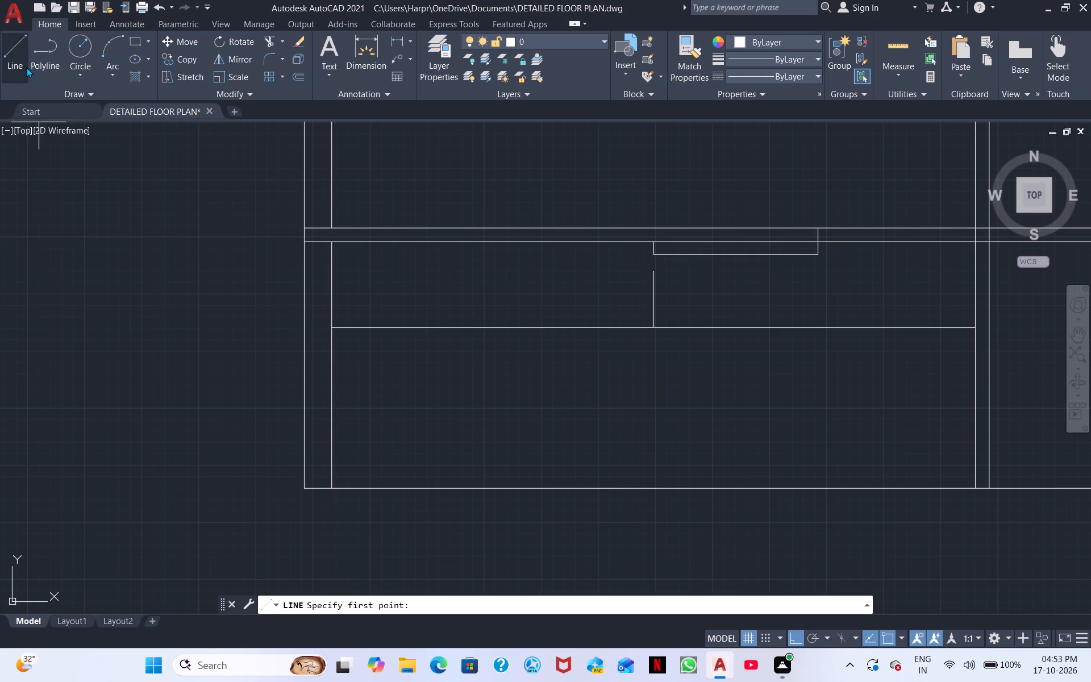
pyautogui.click(658, 254)
pyautogui.write("3'")
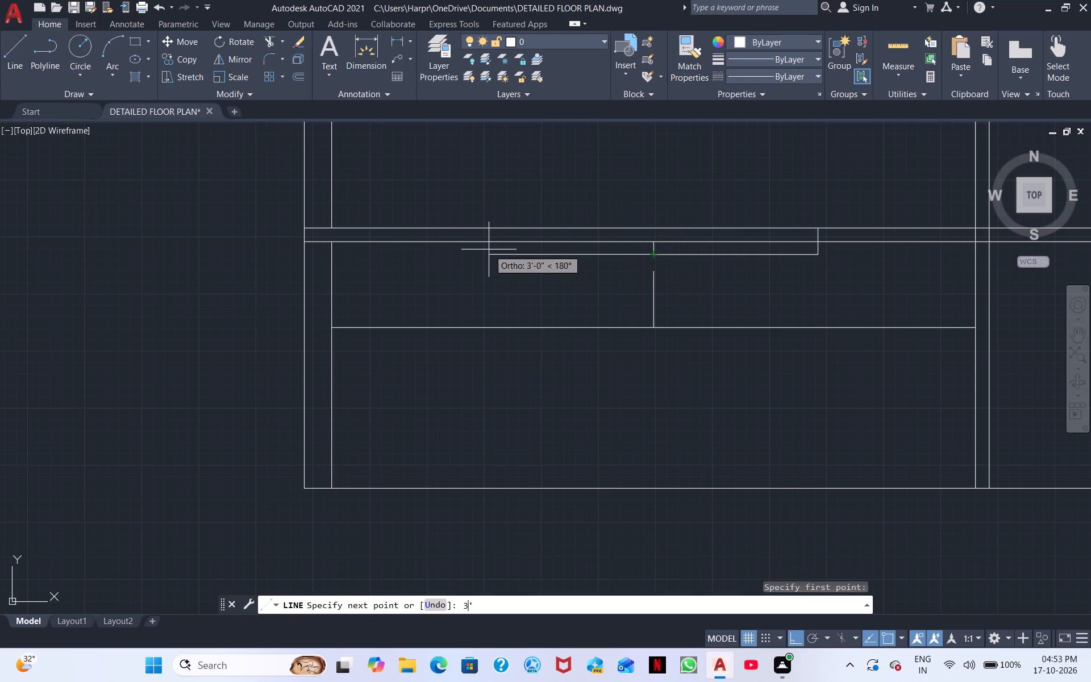
pyautogui.press('Return')
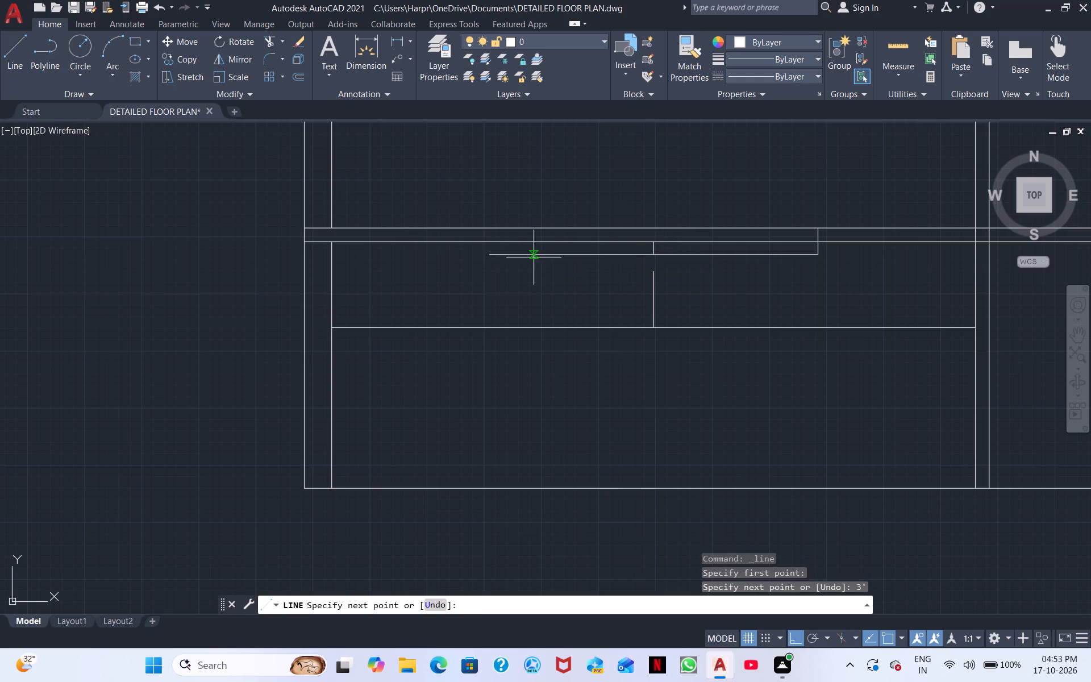
pyautogui.click(493, 256)
pyautogui.click(492, 241)
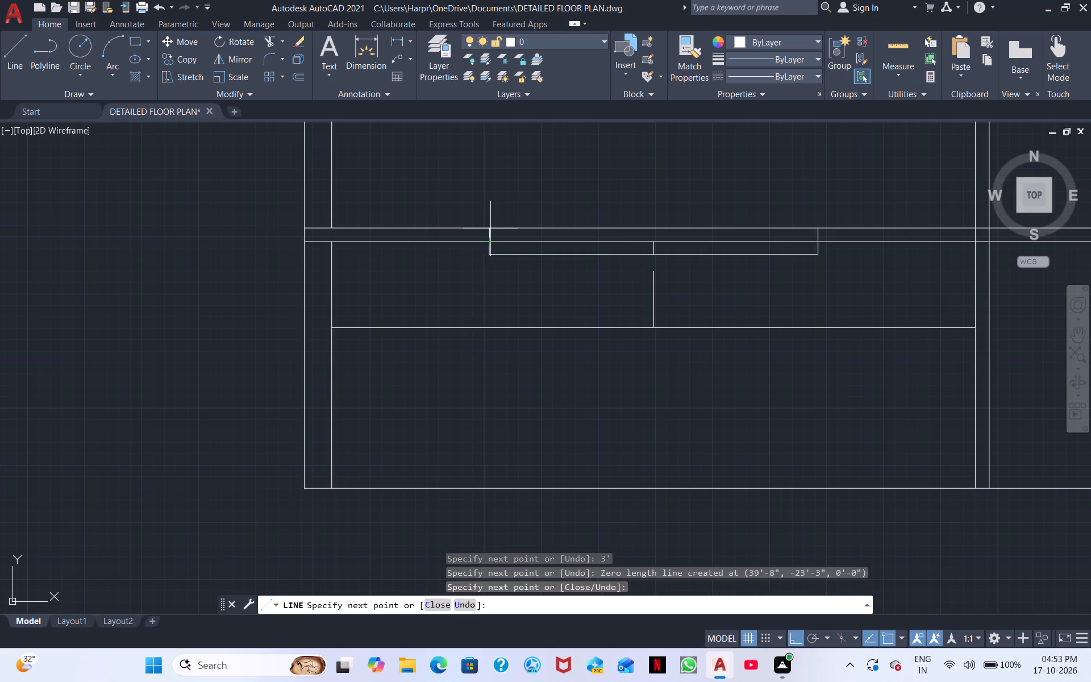
pyautogui.click(490, 226)
pyautogui.press('Escape')
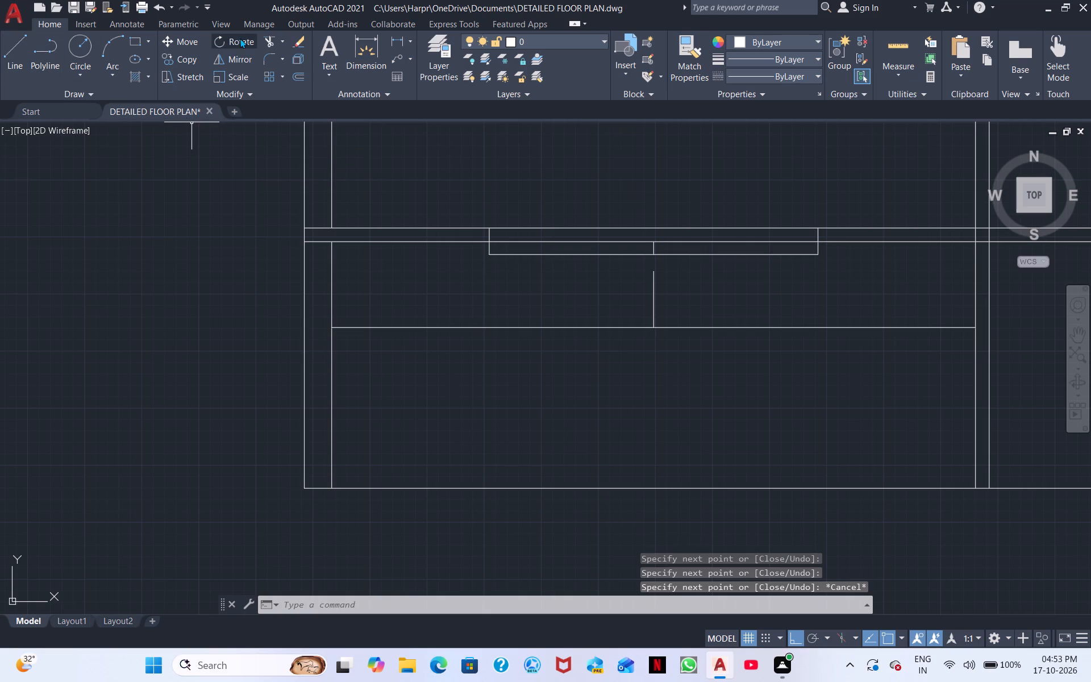
# Trim away the horizontal guide line and the vertical centre line standing on it in the bottom-left room.
pyautogui.click(265, 41)
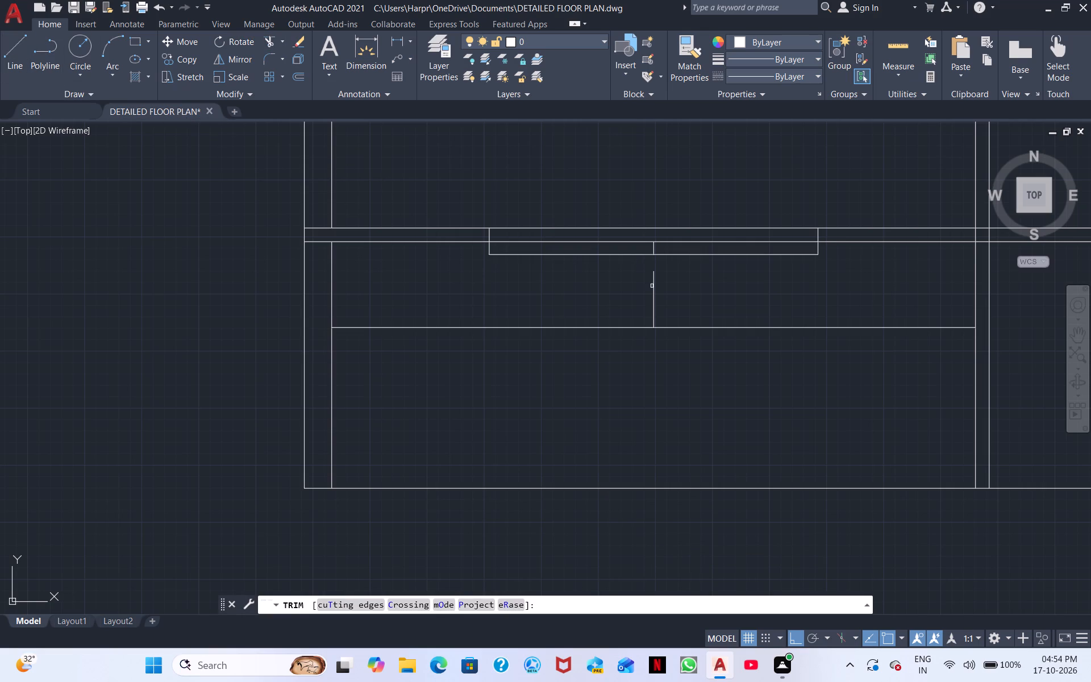
pyautogui.moveTo(490, 305); pyautogui.dragTo(679, 301)
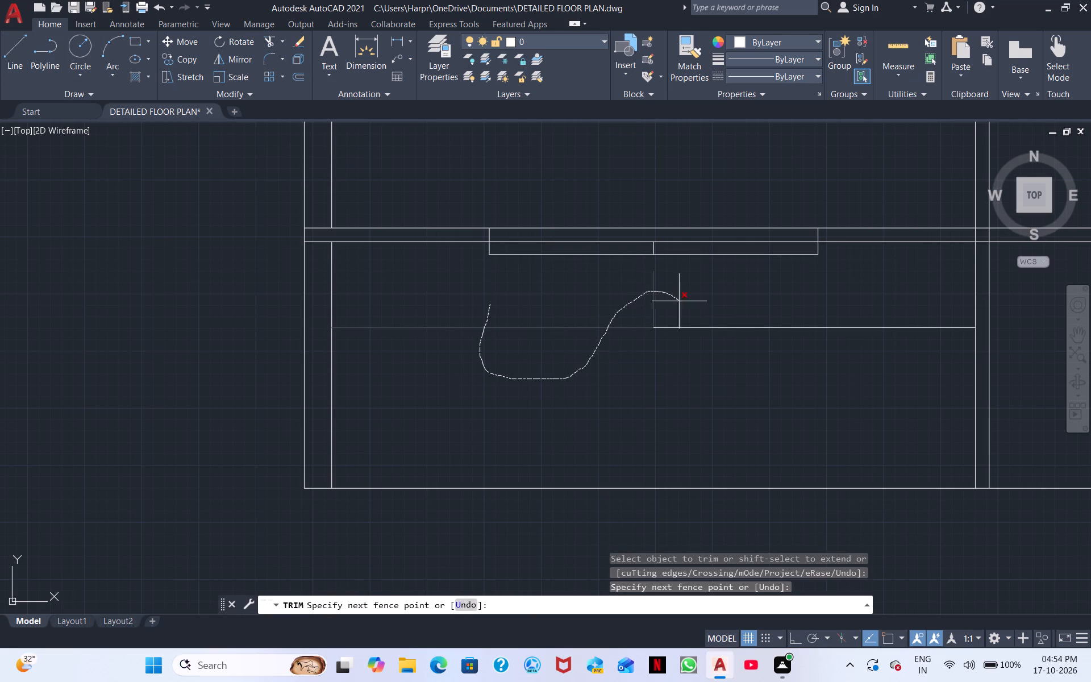
pyautogui.moveTo(679, 301); pyautogui.dragTo(756, 360)
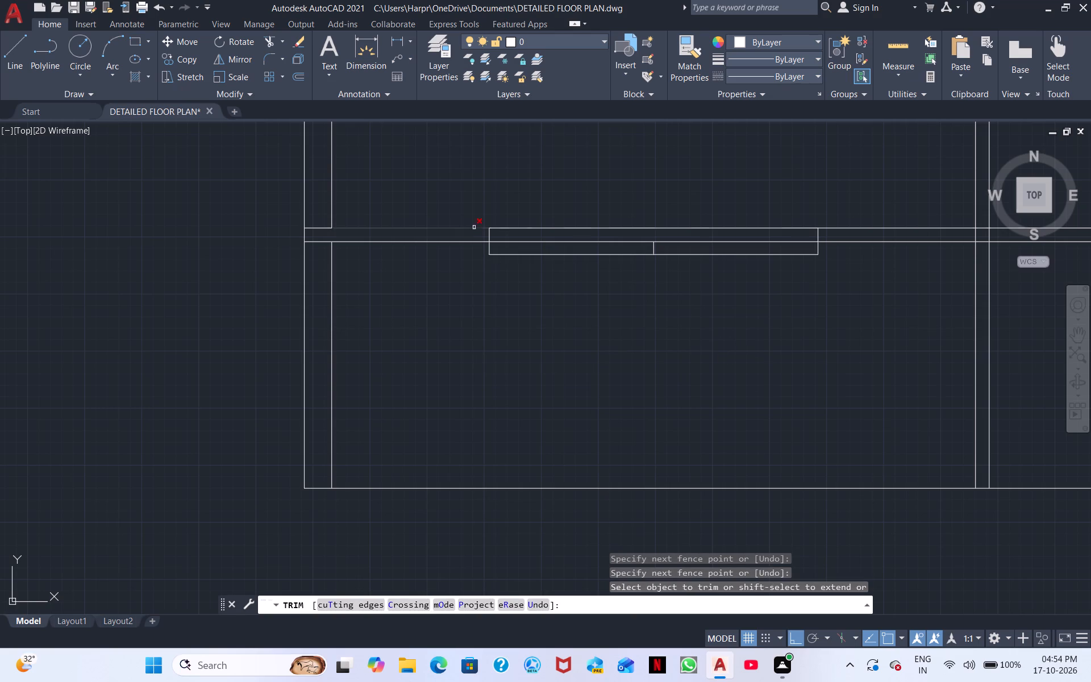
# Trim the partition and outline lines between the two 3' marks, along with the leftover stubs below the partition, to clear the opening.
pyautogui.moveTo(532, 214); pyautogui.dragTo(522, 276)
pyautogui.doubleClick(519, 275)
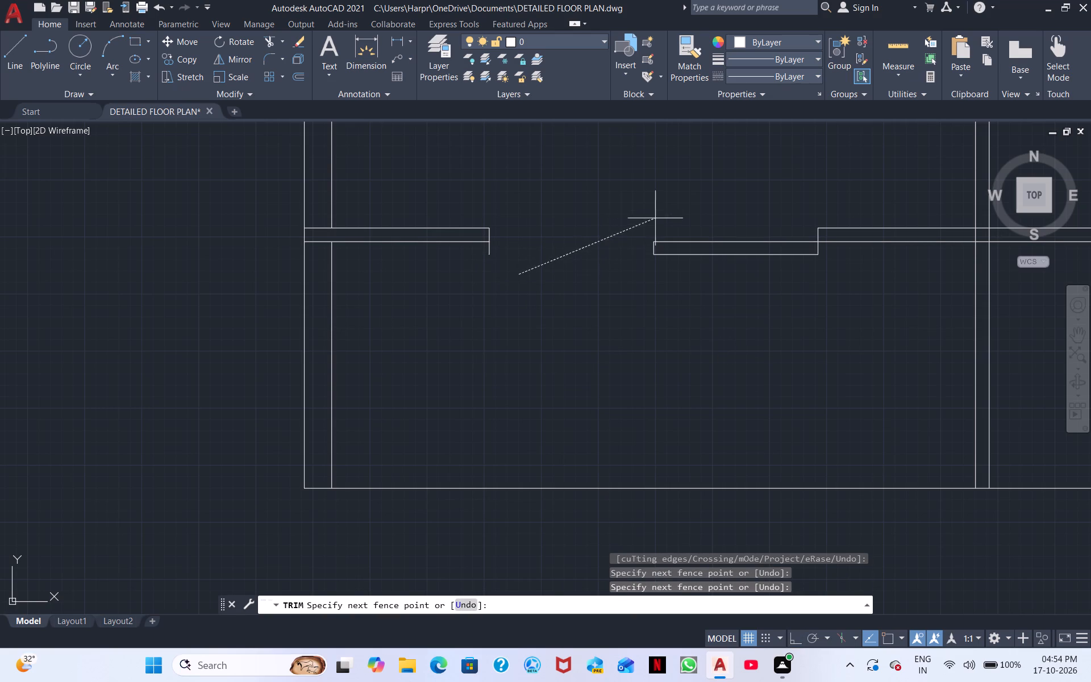
pyautogui.moveTo(659, 218); pyautogui.dragTo(710, 288)
pyautogui.moveTo(711, 286); pyautogui.dragTo(715, 234)
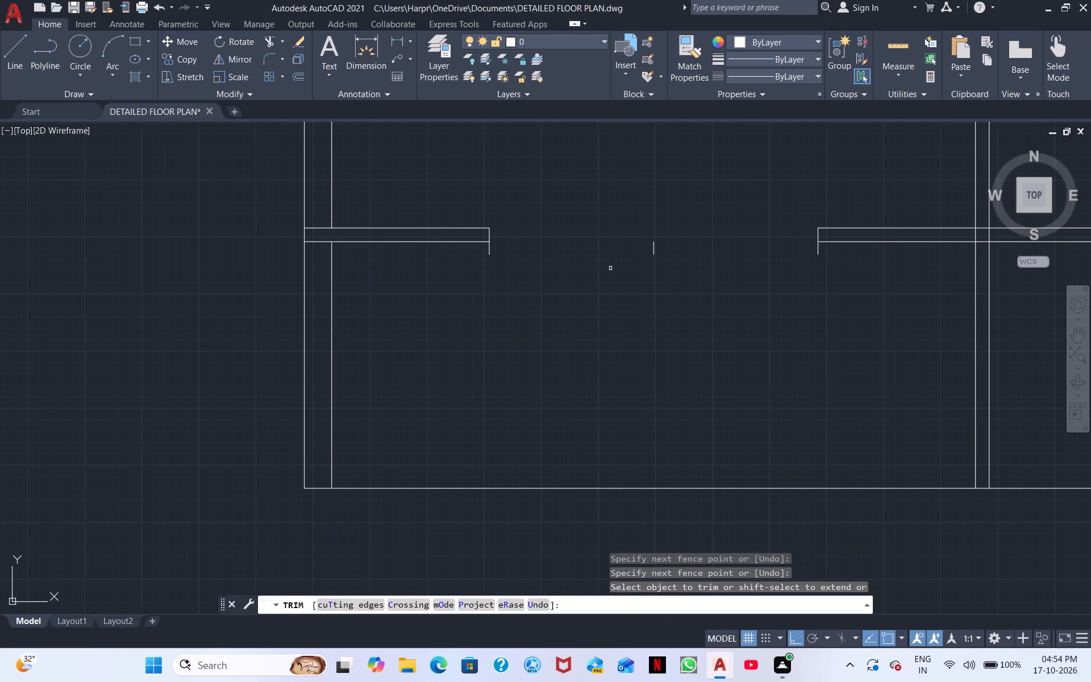
pyautogui.click(817, 252)
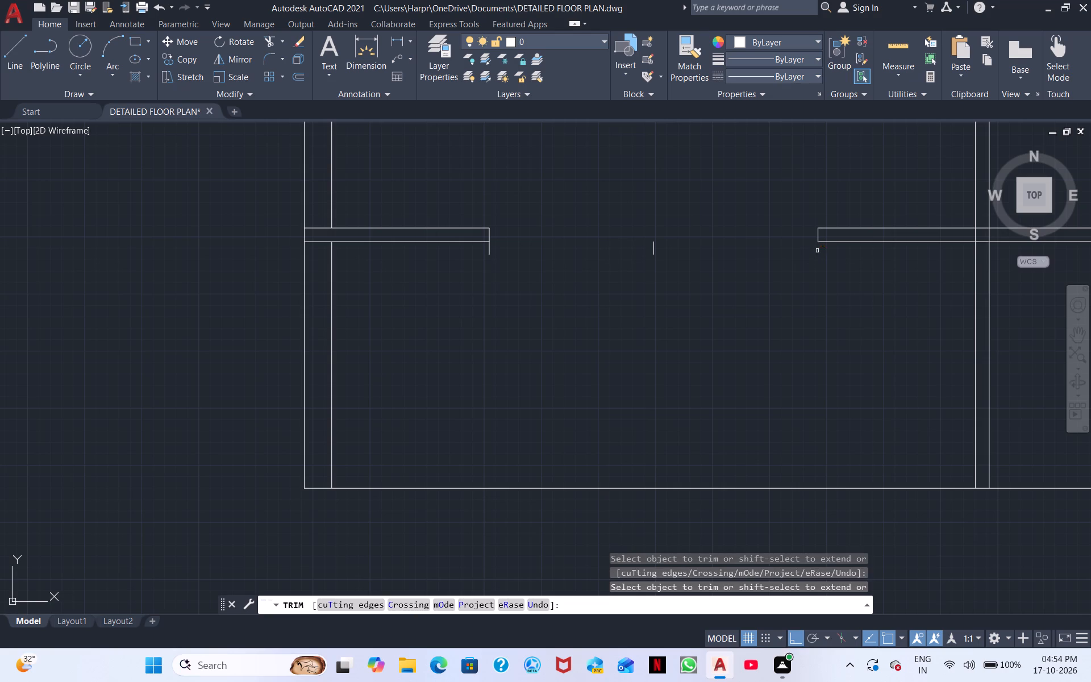
pyautogui.click(653, 248)
pyautogui.click(490, 248)
# Trim the overlapping lines where the bottom-left room's horizontal partition meets the left wall and the vertical partition.
pyautogui.click(315, 242)
pyautogui.click(316, 228)
pyautogui.click(976, 234)
pyautogui.click(980, 227)
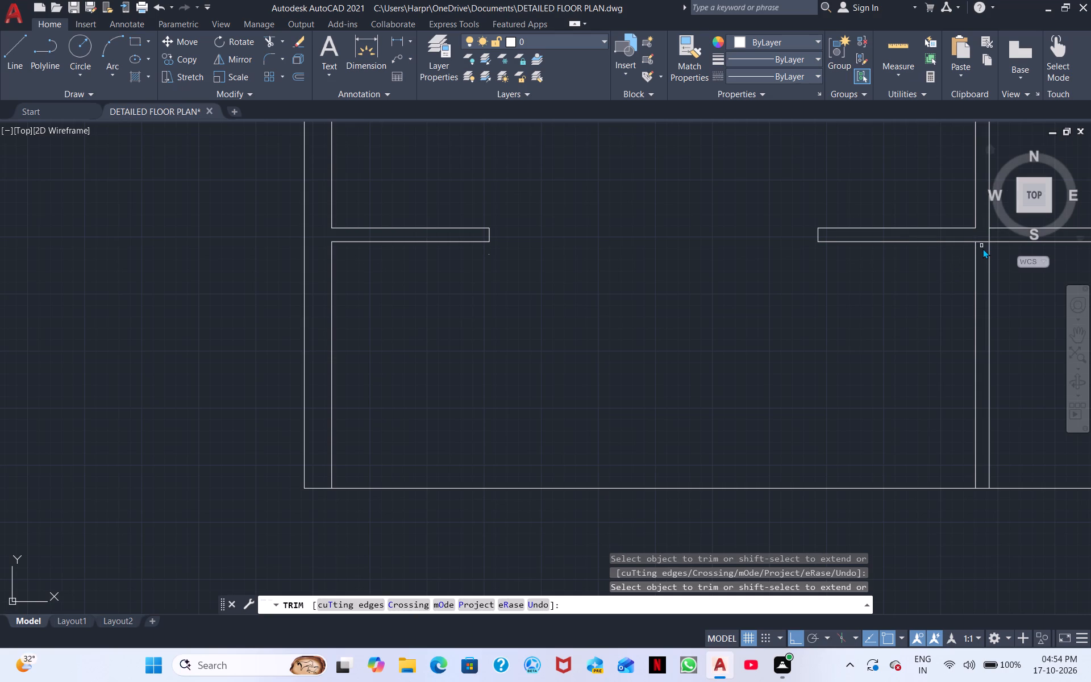
pyautogui.click(982, 241)
pyautogui.moveTo(981, 238); pyautogui.dragTo(984, 248)
# Trim the horizontal partition out of the bottom-right room, including its short pieces inside the right outer wall.
pyautogui.moveTo(707, 343); pyautogui.dragTo(384, 328, button='middle')
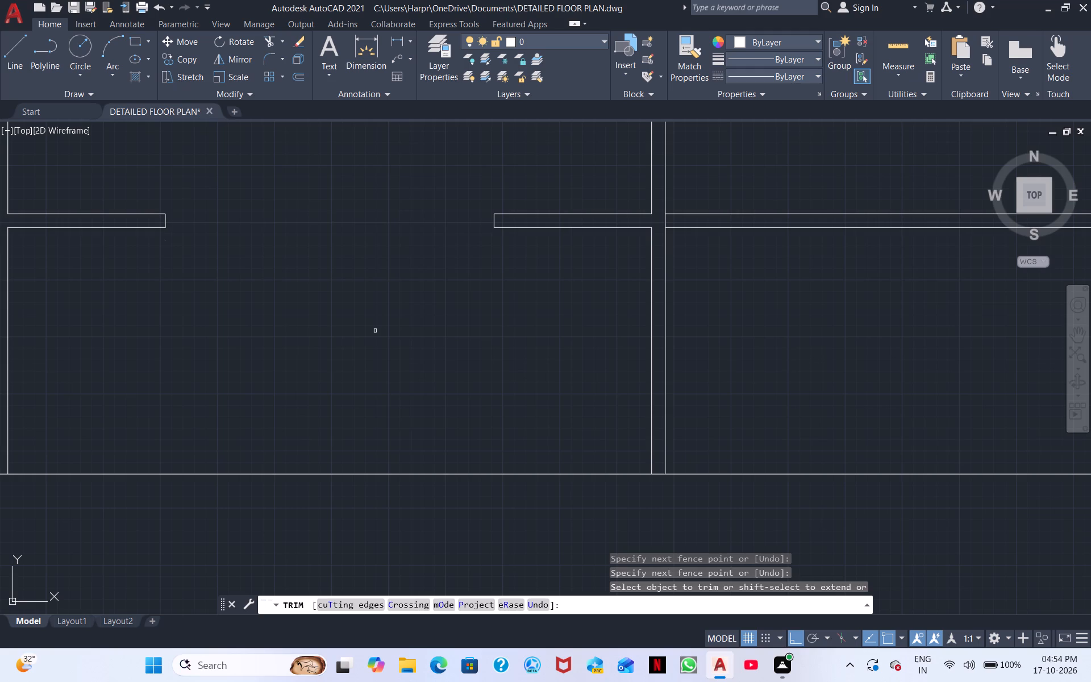
pyautogui.scroll(-2, 361, 338)
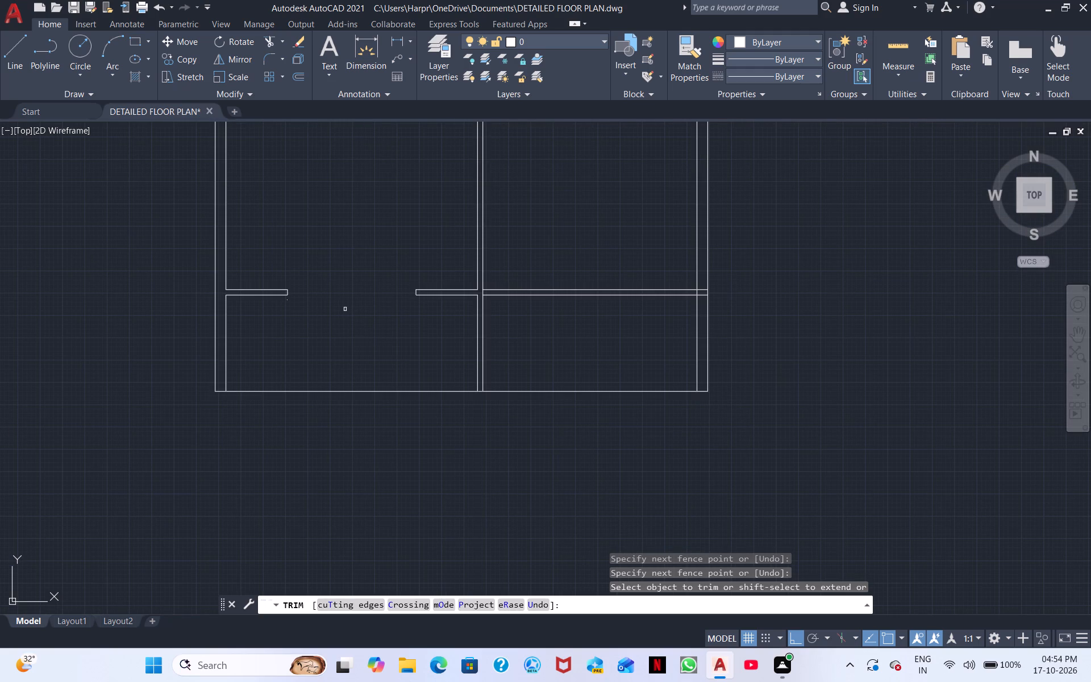
pyautogui.scroll(-2, 540, 251)
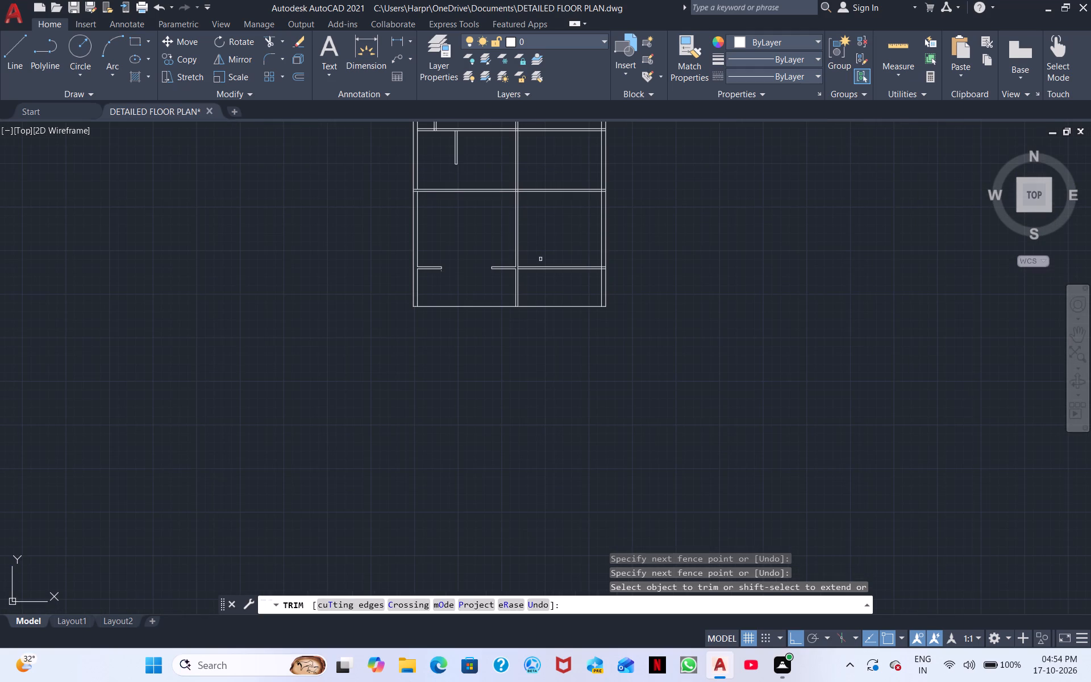
pyautogui.moveTo(545, 248); pyautogui.dragTo(541, 281)
pyautogui.scroll(2, 571, 276)
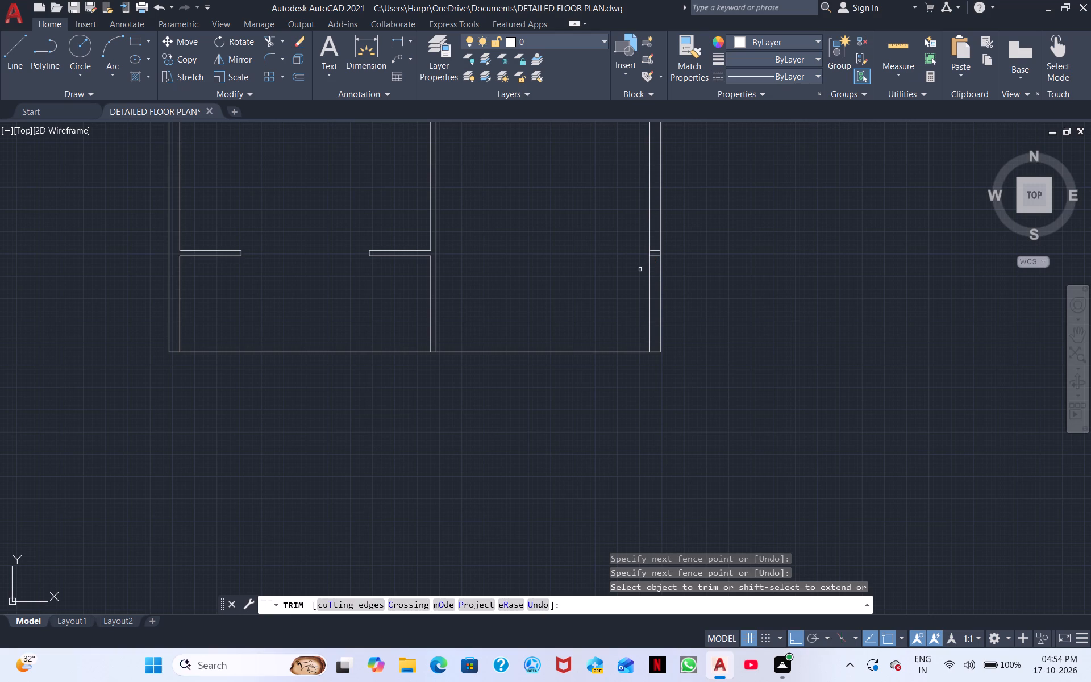
pyautogui.moveTo(656, 259); pyautogui.dragTo(656, 251)
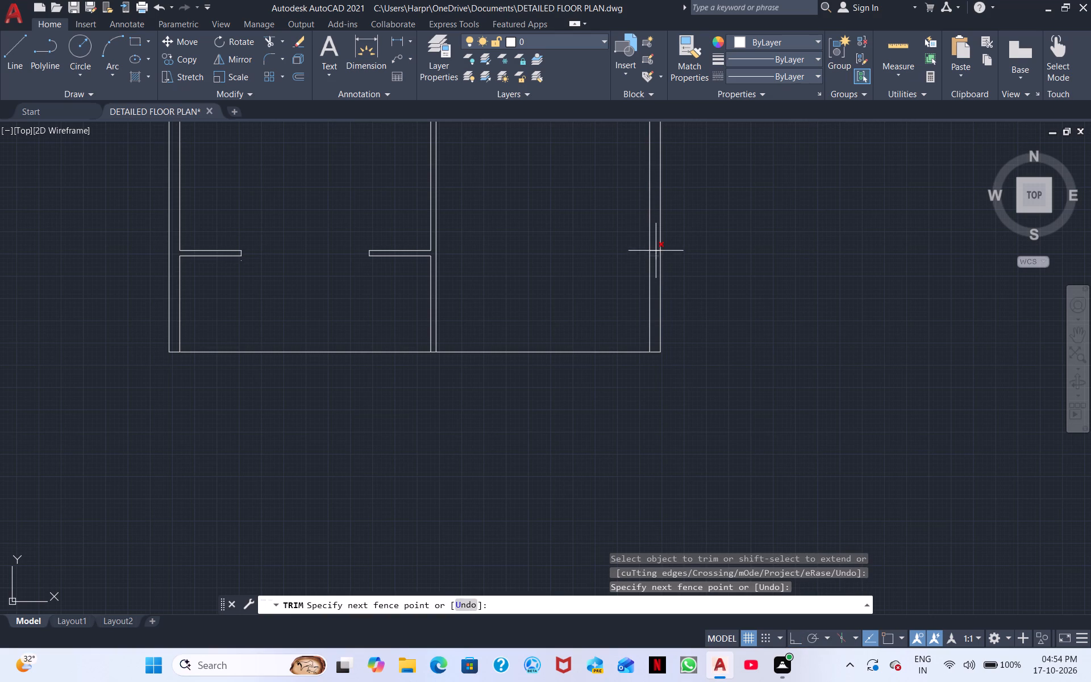
pyautogui.moveTo(656, 251); pyautogui.dragTo(656, 246)
# Erase the tiny leftover fragment below the left end of the bottom-left room's opening.
pyautogui.scroll(-2, 569, 275)
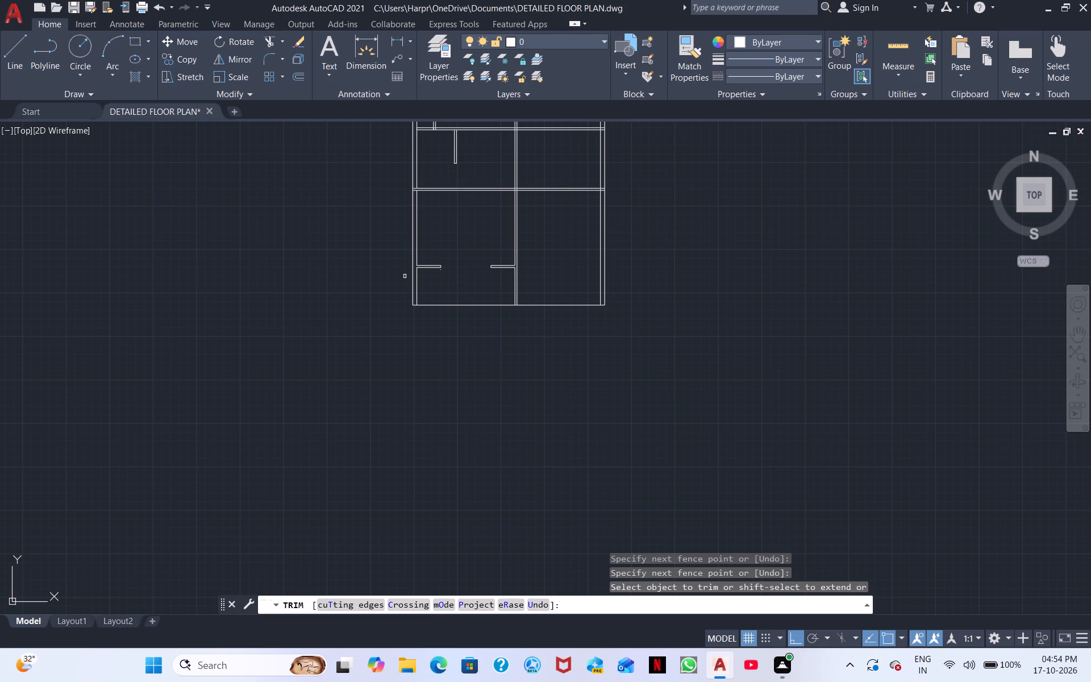
pyautogui.scroll(4, 430, 276)
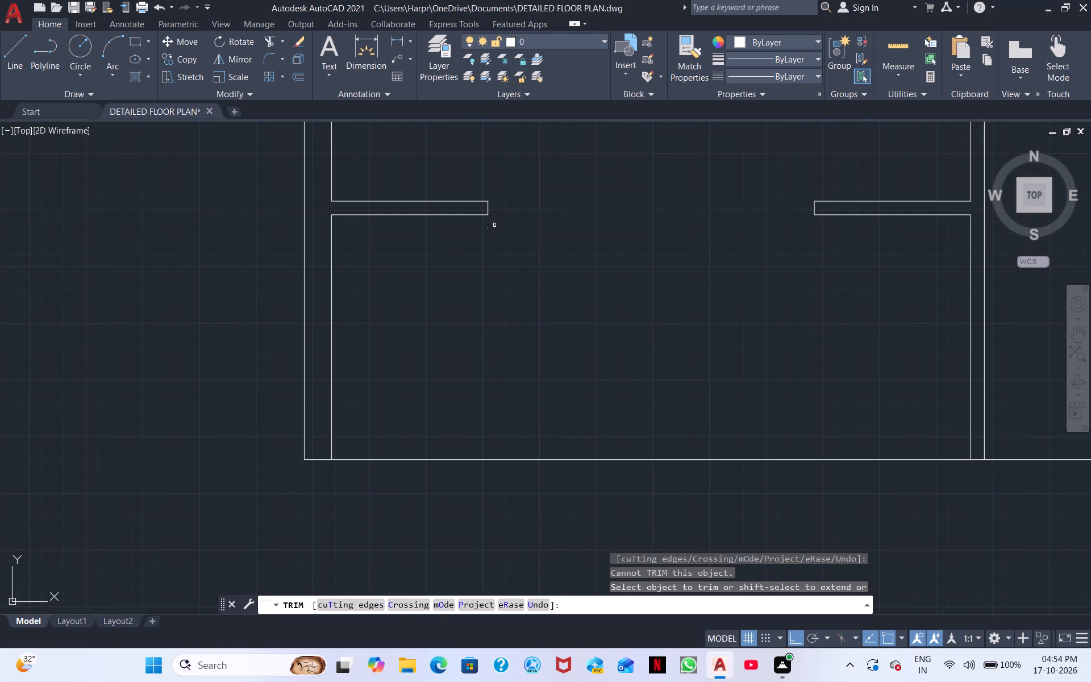
pyautogui.press('Escape')
pyautogui.click(492, 249)
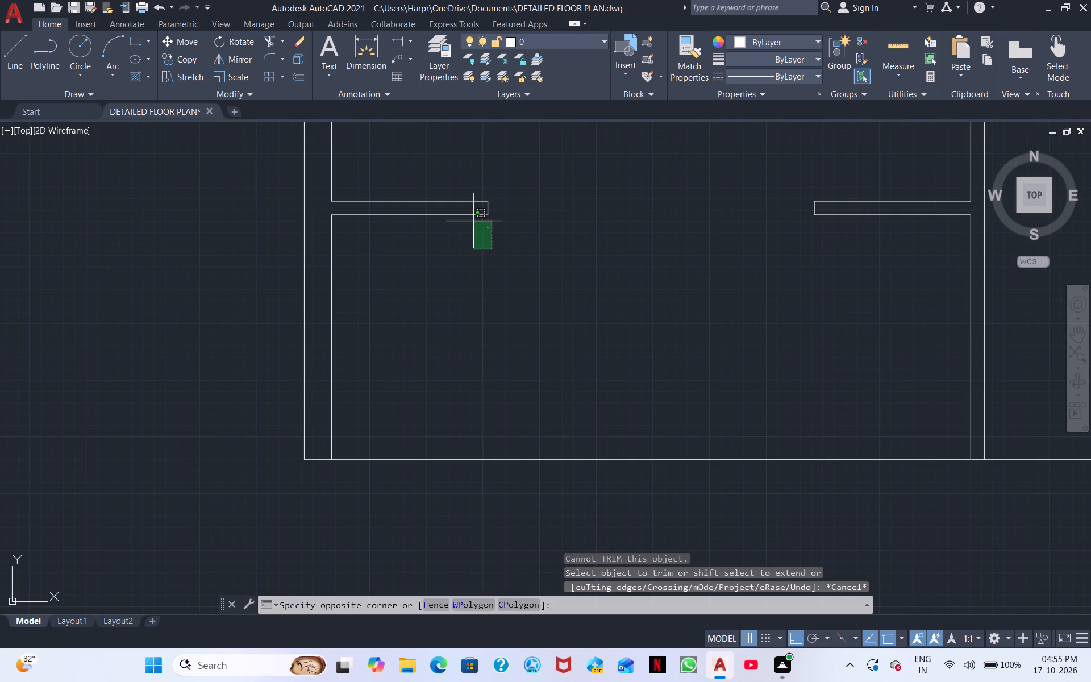
pyautogui.click(473, 221)
pyautogui.rightClick(510, 245)
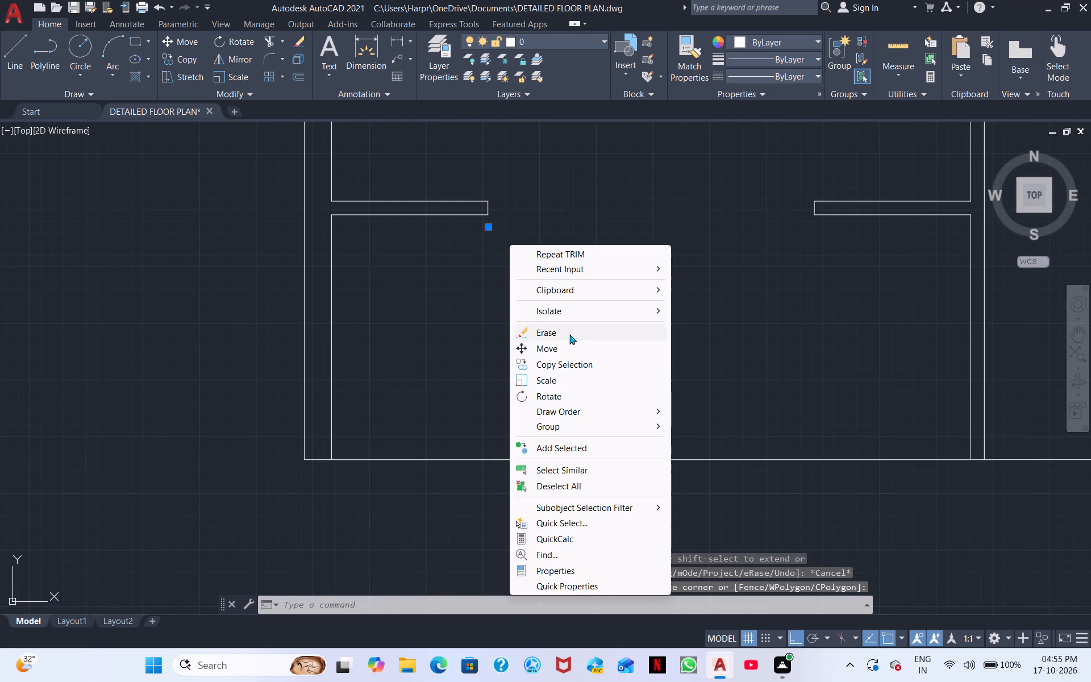
pyautogui.click(569, 334)
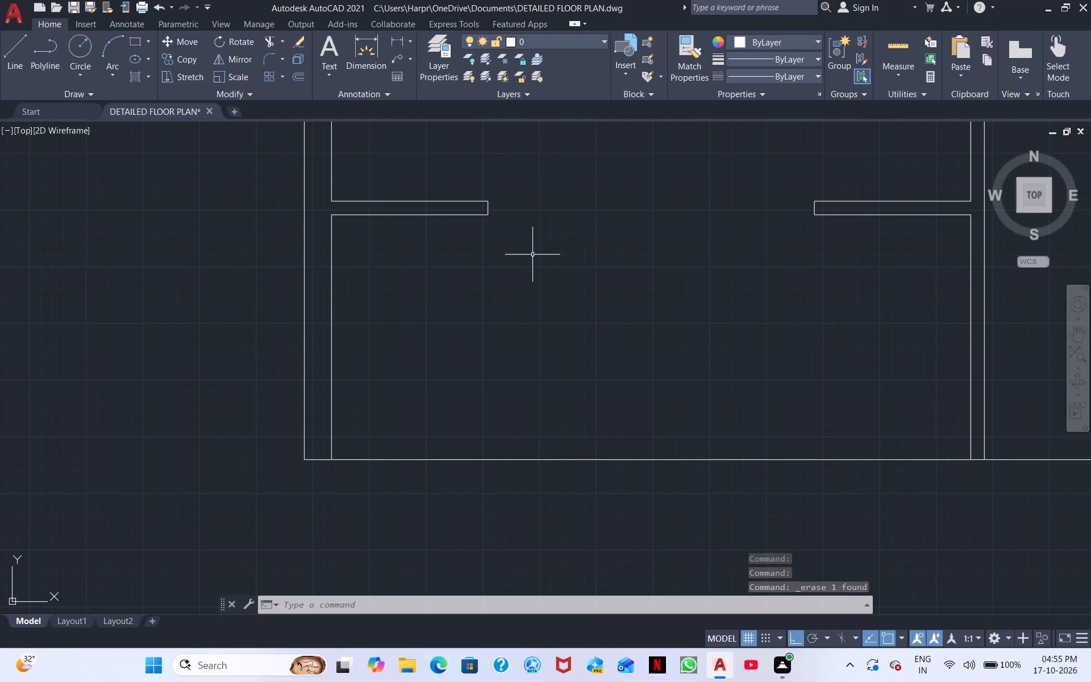
# Draw a short vertical line across the next horizontal partition up, aligned with the right edge of the short stub wall above it.
pyautogui.moveTo(522, 259); pyautogui.dragTo(452, 304, button='middle')
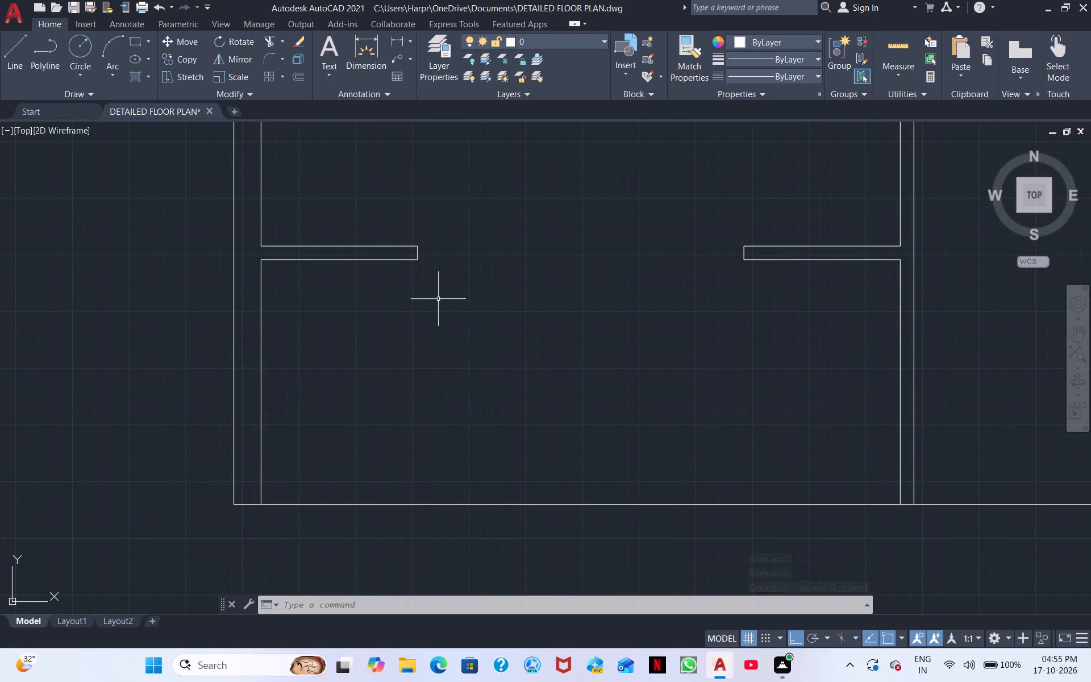
pyautogui.moveTo(469, 207); pyautogui.dragTo(403, 305, button='middle')
pyautogui.moveTo(405, 285); pyautogui.dragTo(366, 463, button='middle')
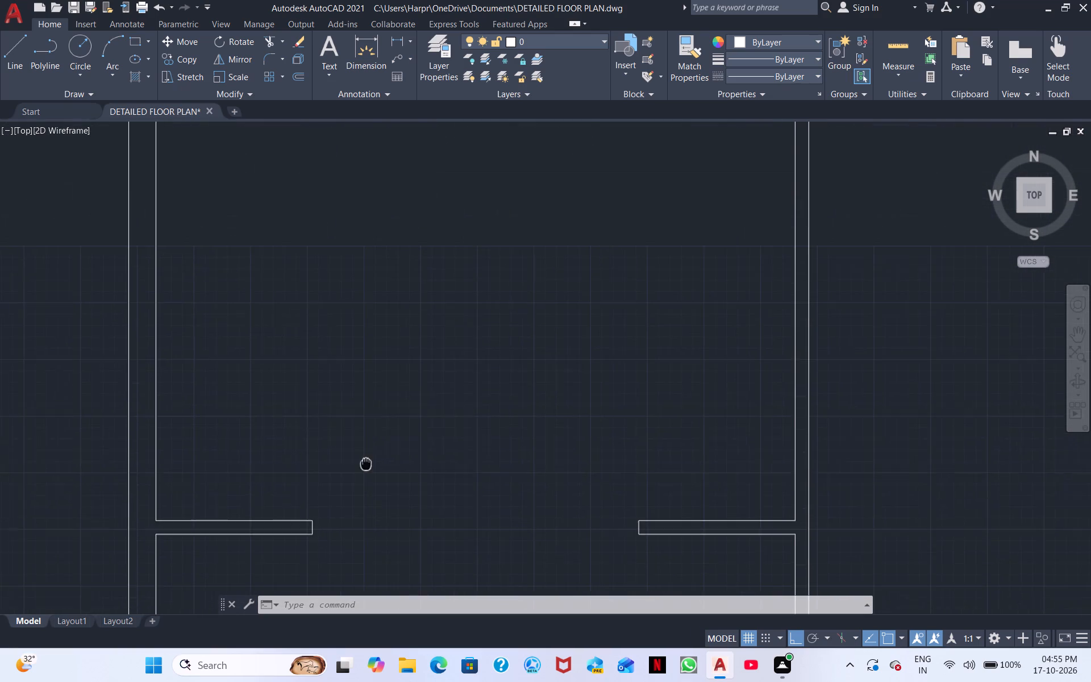
pyautogui.moveTo(366, 463); pyautogui.dragTo(366, 464, button='middle')
pyautogui.moveTo(269, 318); pyautogui.dragTo(330, 467, button='middle')
pyautogui.moveTo(302, 385); pyautogui.dragTo(381, 484, button='middle')
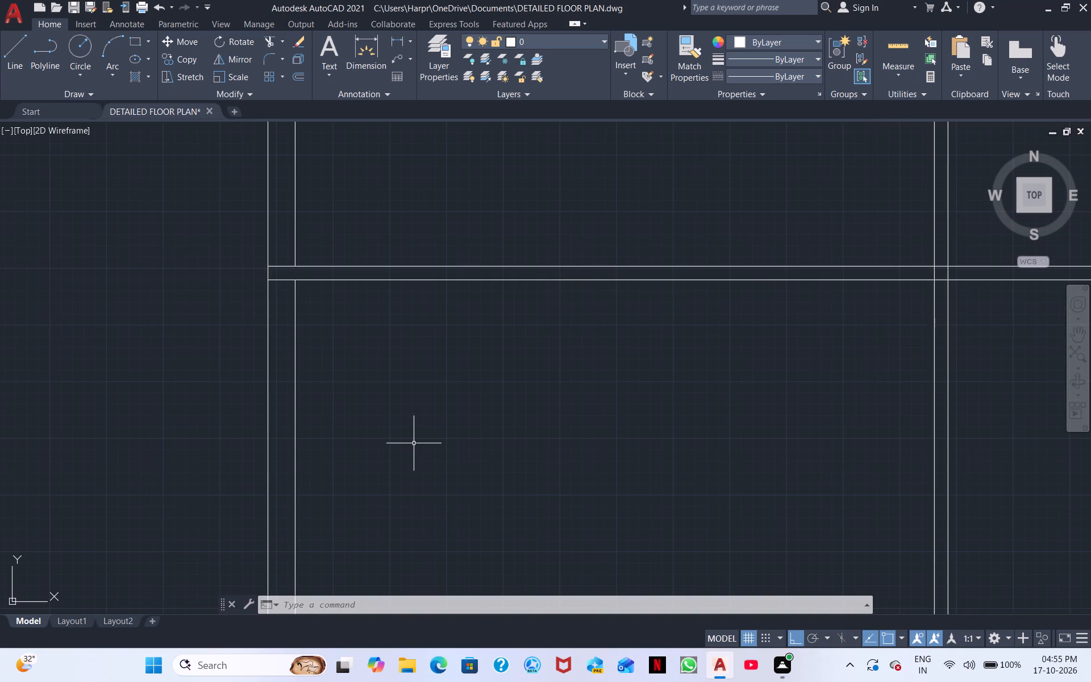
pyautogui.scroll(-3, 389, 343)
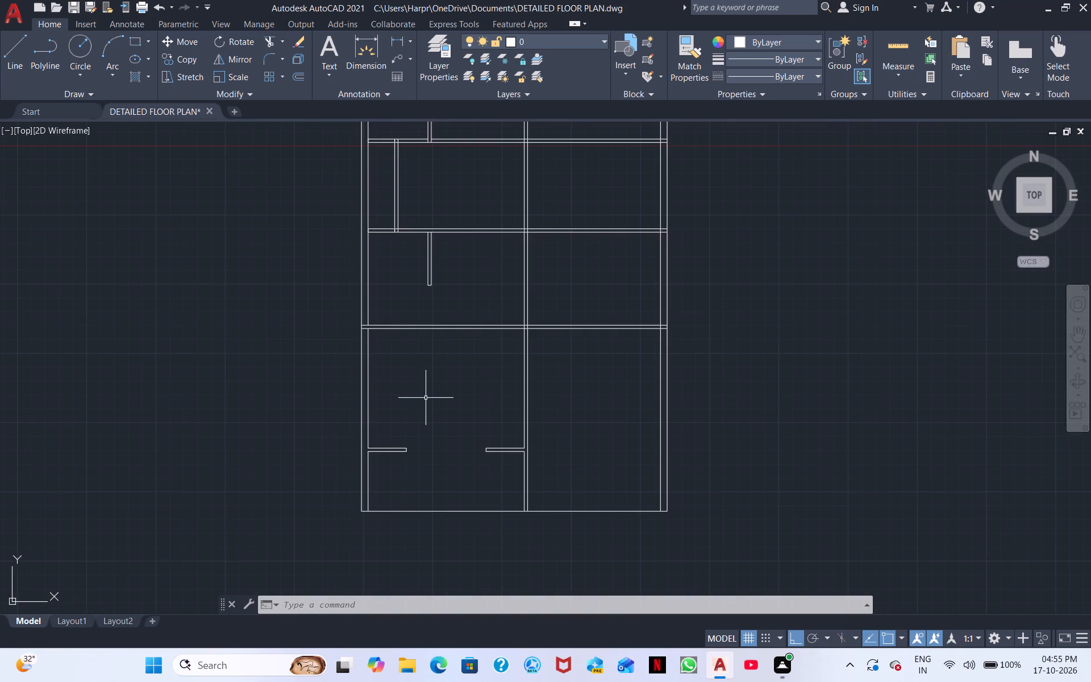
pyautogui.moveTo(430, 390); pyautogui.dragTo(410, 364, button='middle')
pyautogui.scroll(2, 409, 326)
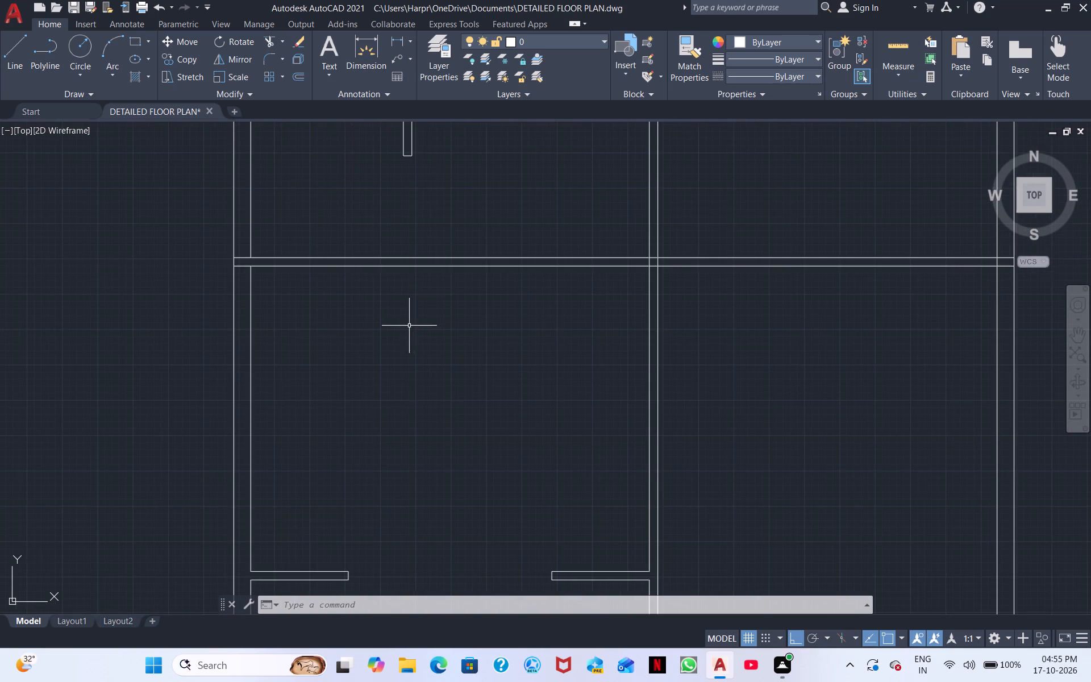
pyautogui.click(13, 39)
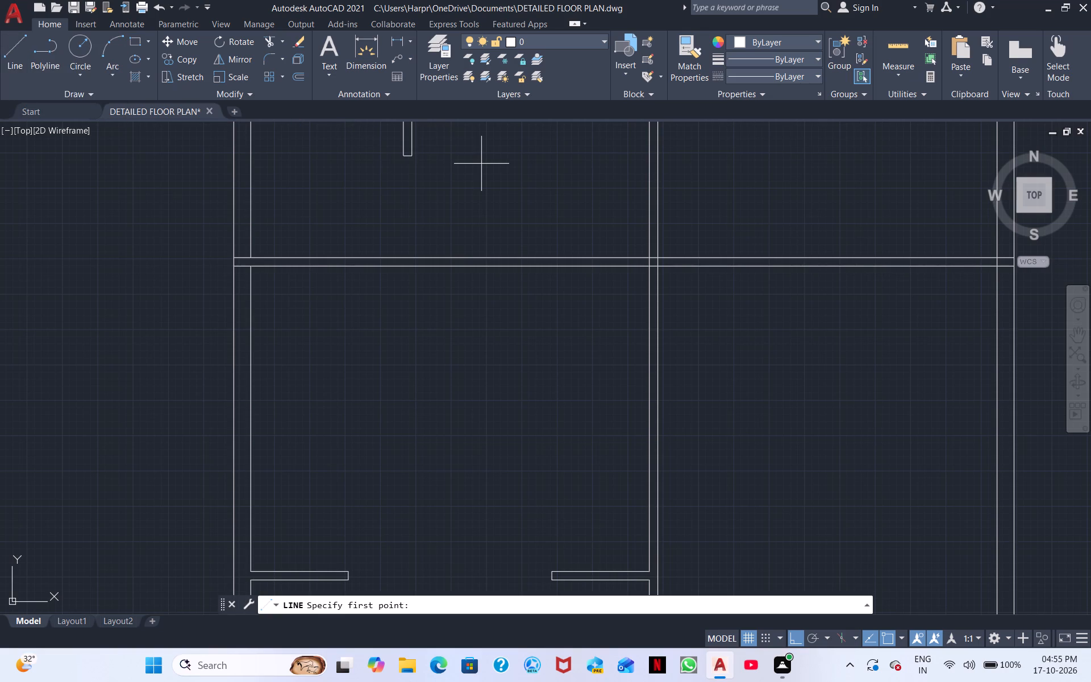
pyautogui.scroll(2, 415, 152)
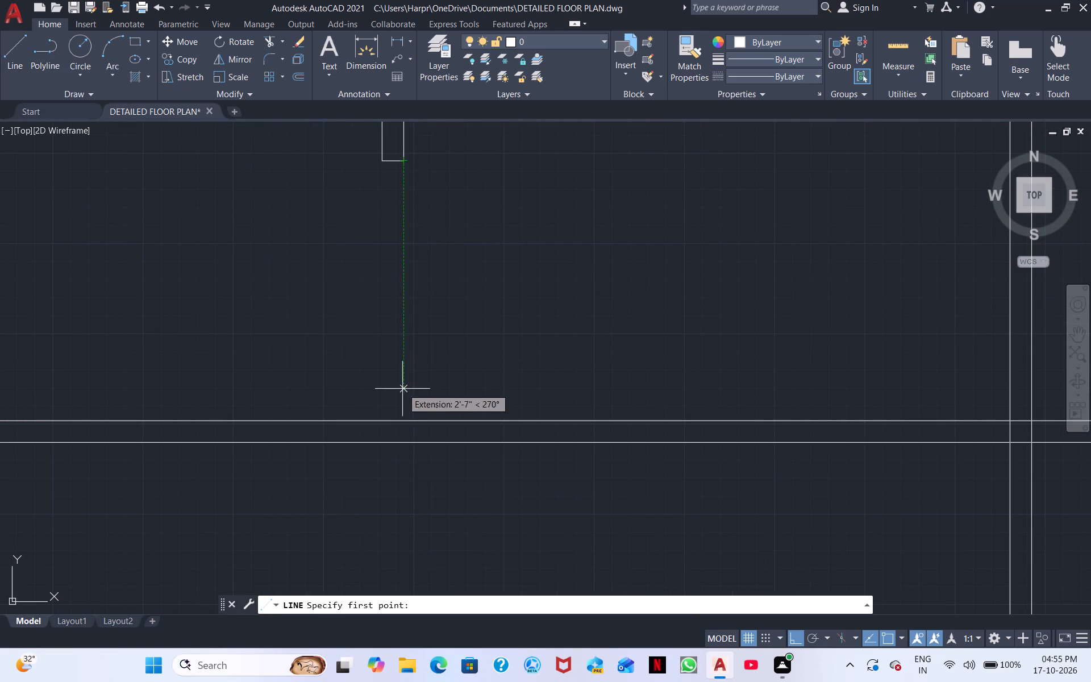
pyautogui.click(406, 420)
pyautogui.click(401, 446)
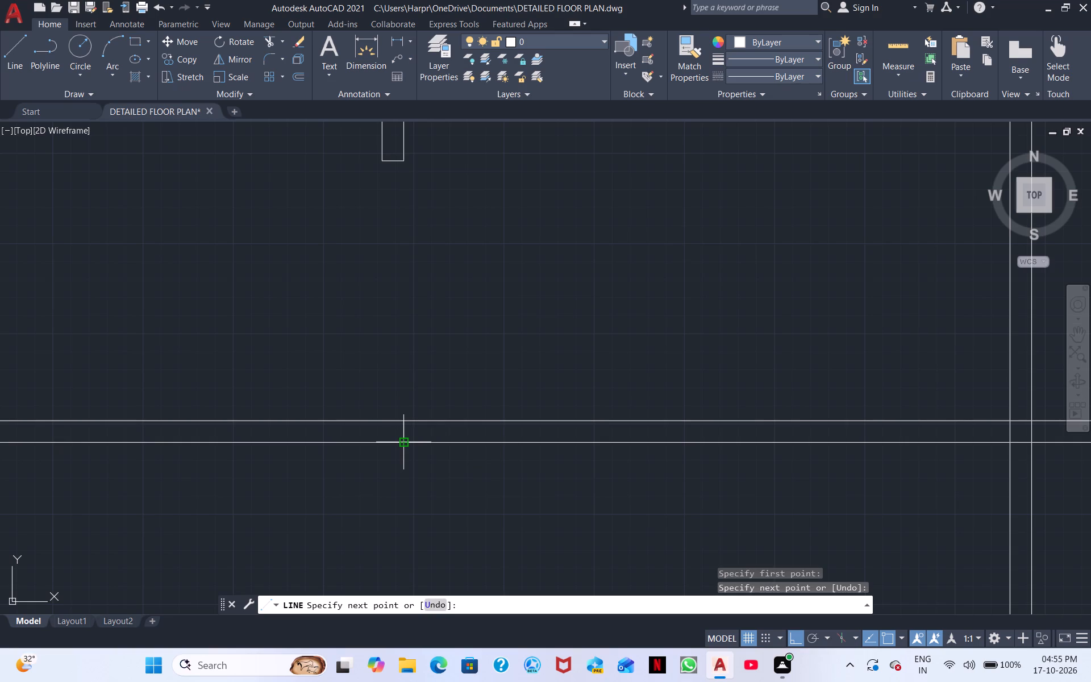
pyautogui.press('Escape')
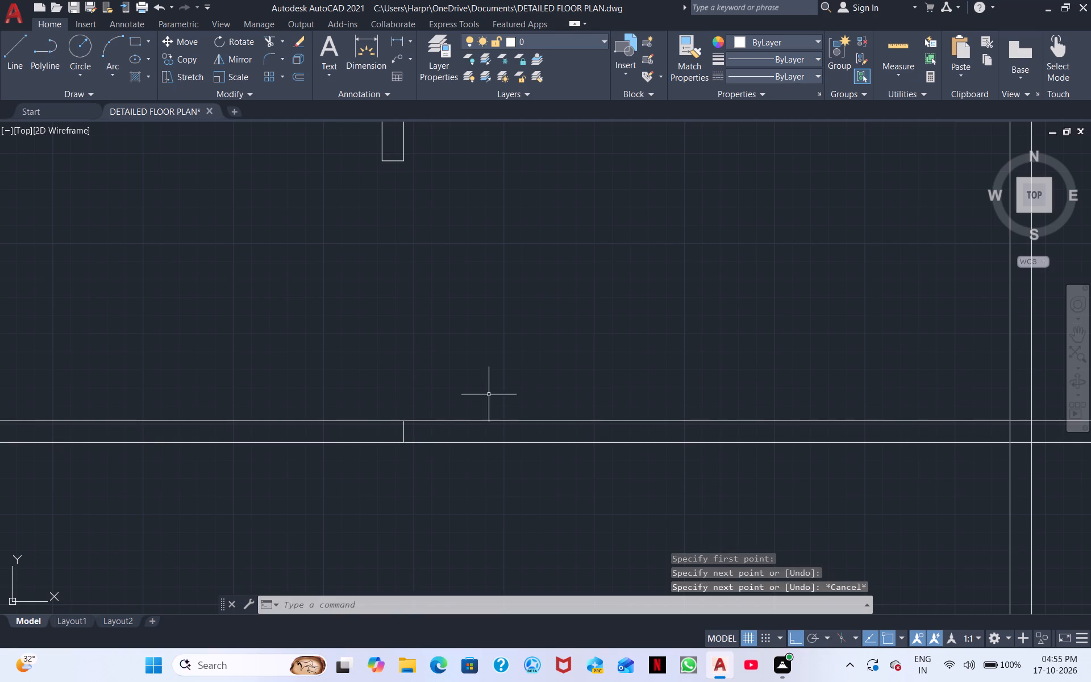
# Trim both lines of that horizontal partition between the new end line and the central vertical partition.
pyautogui.click(264, 44)
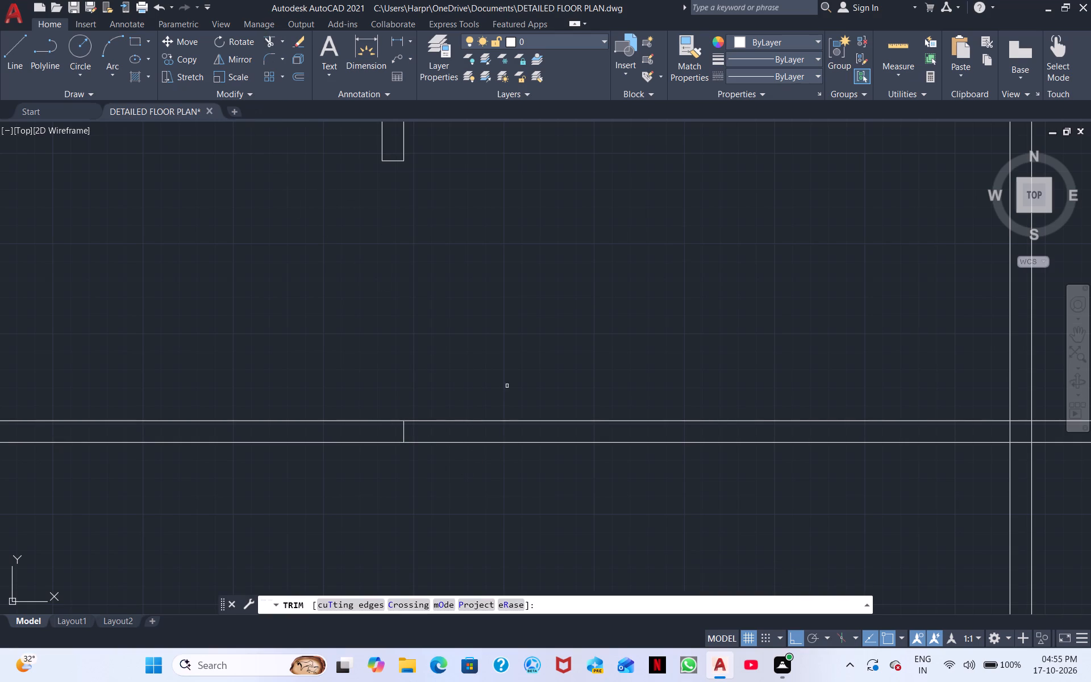
pyautogui.click(605, 422)
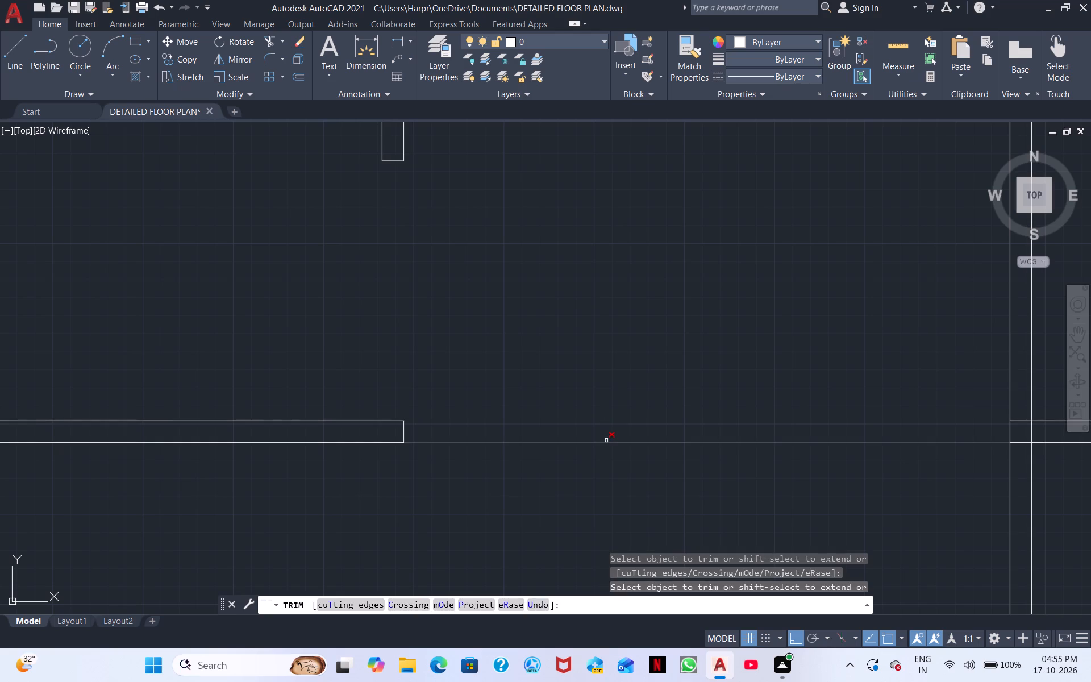
pyautogui.click(607, 443)
pyautogui.press('Escape')
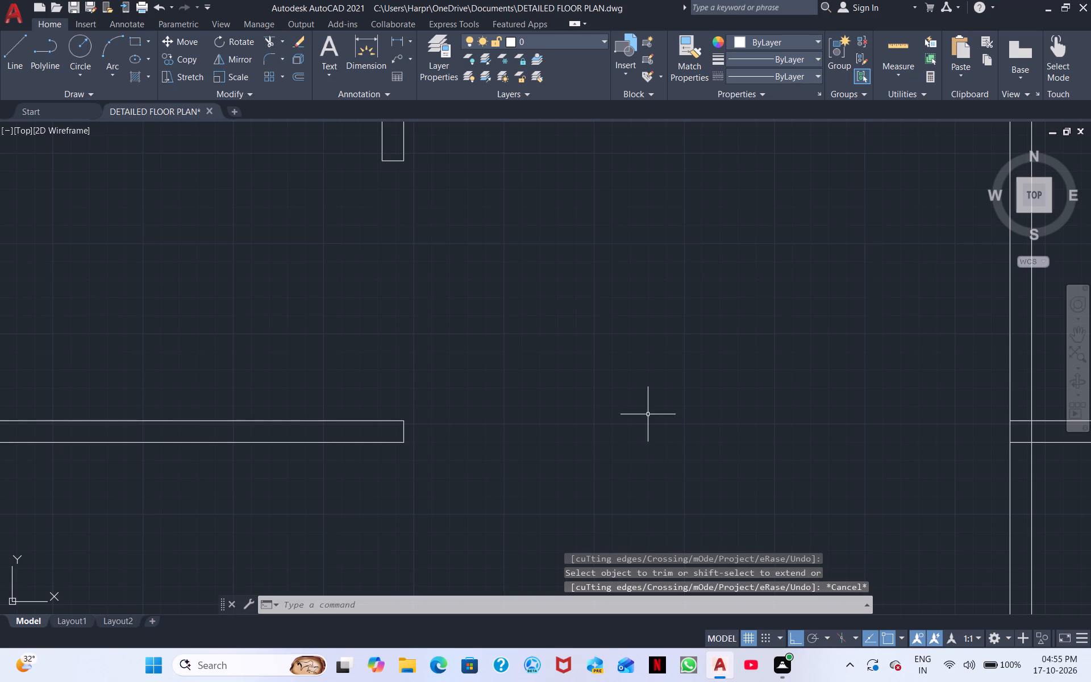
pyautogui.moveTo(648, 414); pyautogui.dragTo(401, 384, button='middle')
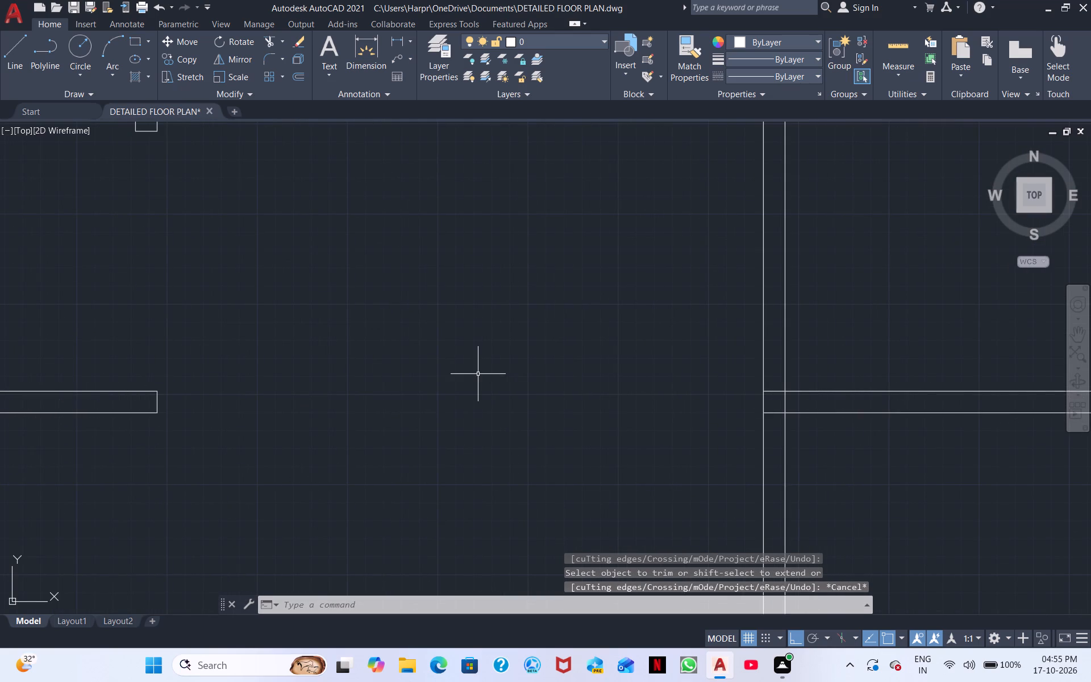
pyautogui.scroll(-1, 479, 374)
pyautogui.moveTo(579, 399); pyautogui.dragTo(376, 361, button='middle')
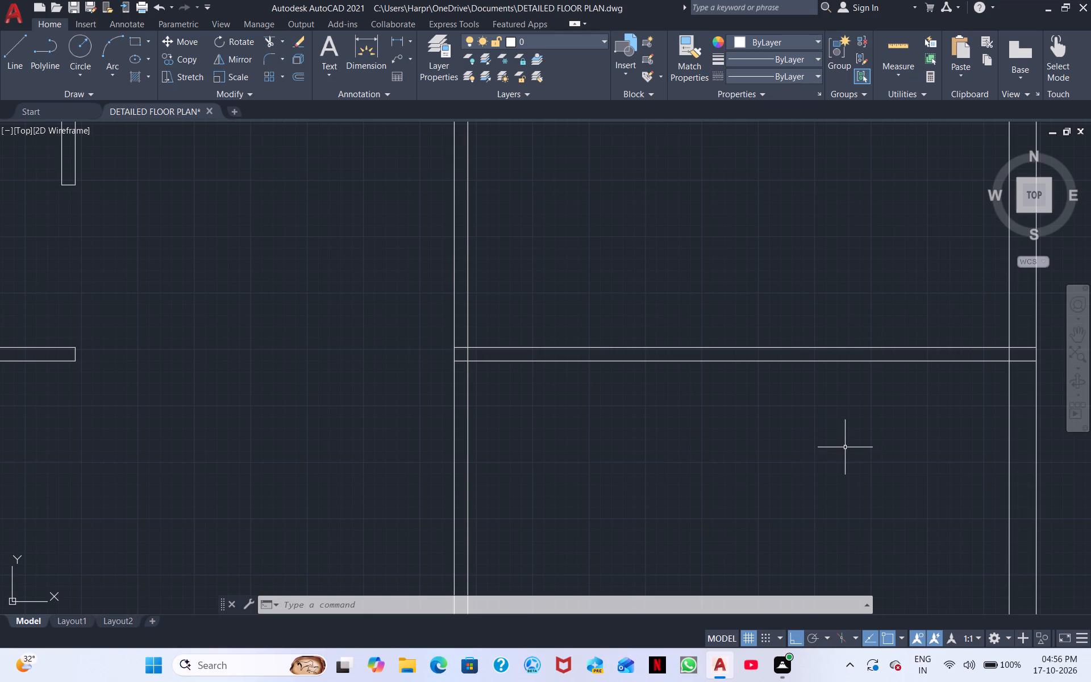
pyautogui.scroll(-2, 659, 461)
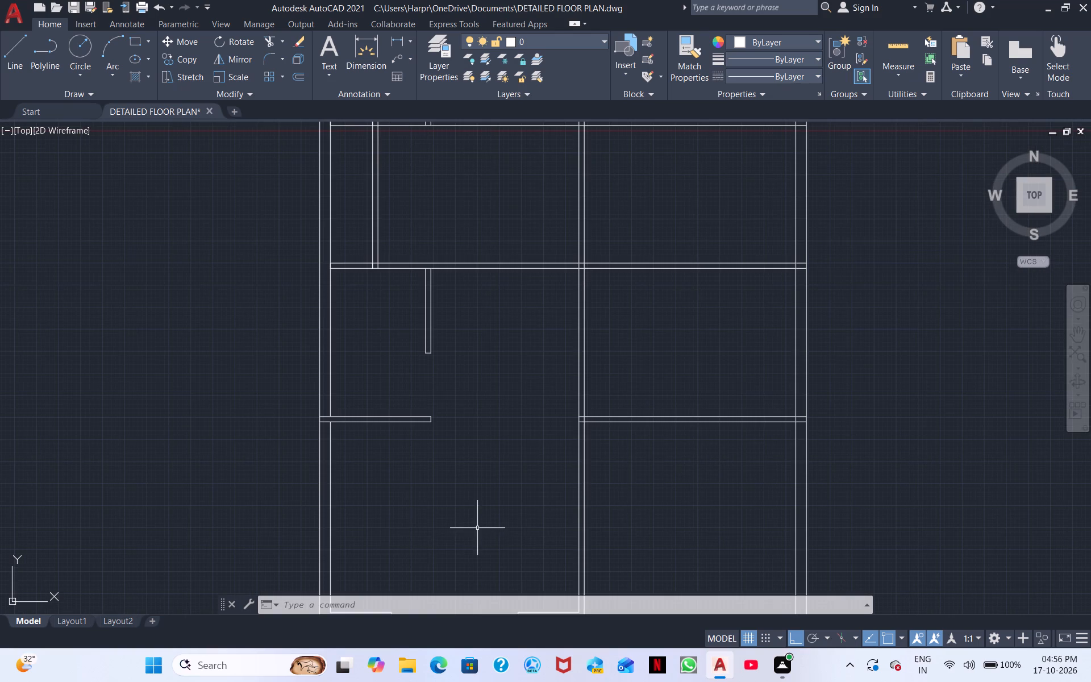
# Load the ACAD_ISO02W100 ISO dash linetype from acad.lin into the drawing.
pyautogui.moveTo(478, 528); pyautogui.dragTo(507, 442, button='middle')
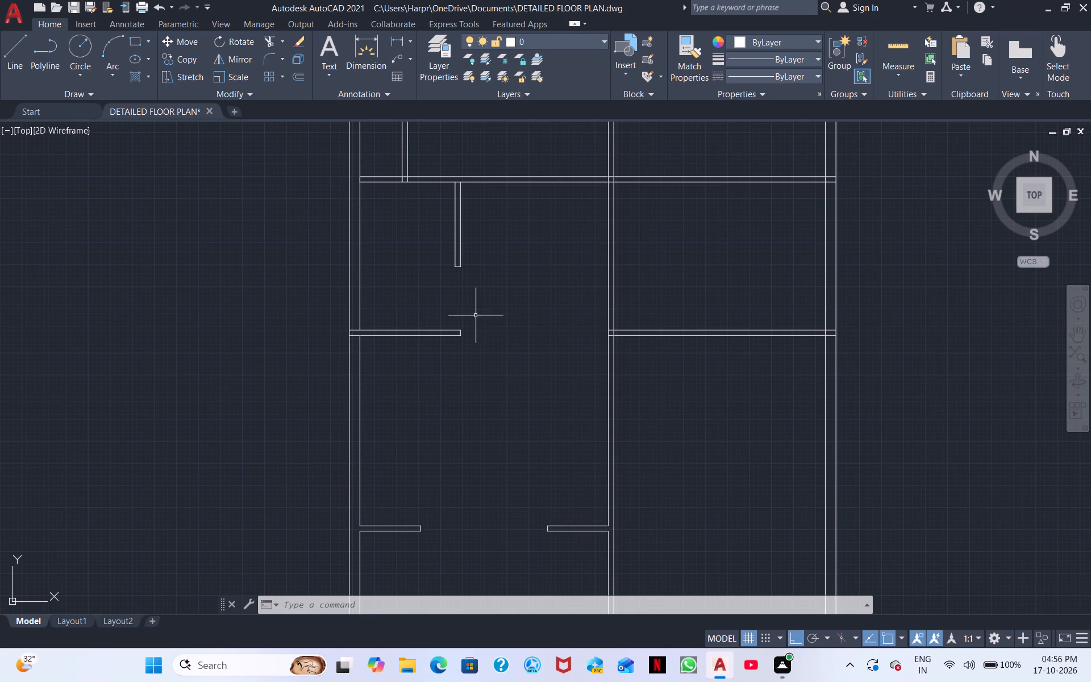
pyautogui.moveTo(492, 287); pyautogui.dragTo(492, 390, button='middle')
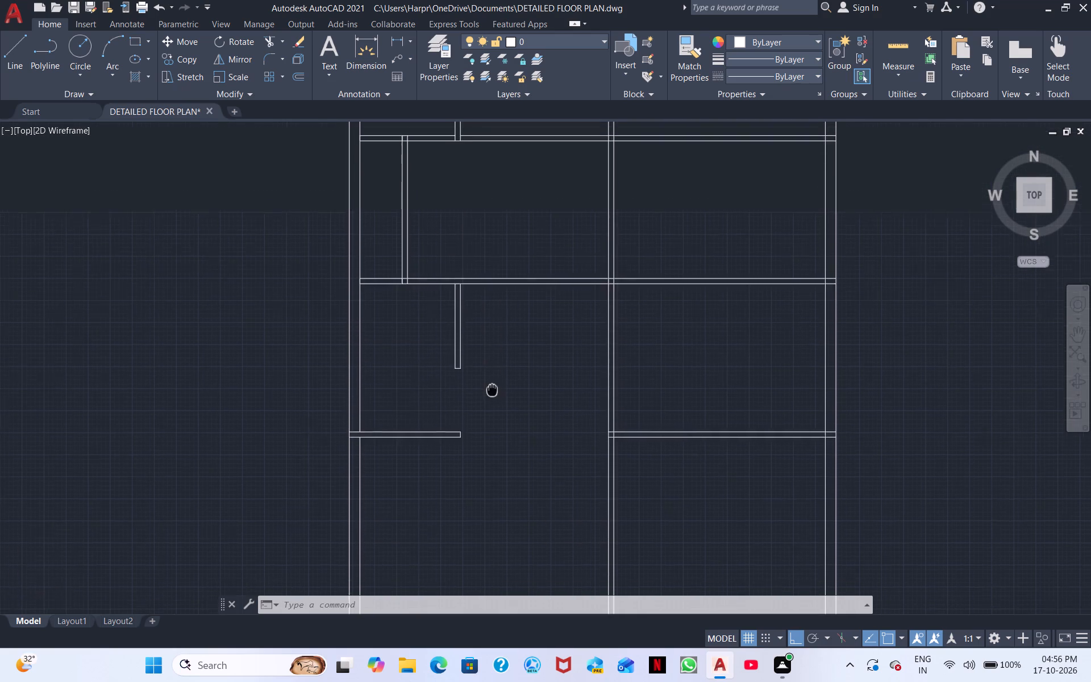
pyautogui.moveTo(492, 390); pyautogui.dragTo(521, 484, button='middle')
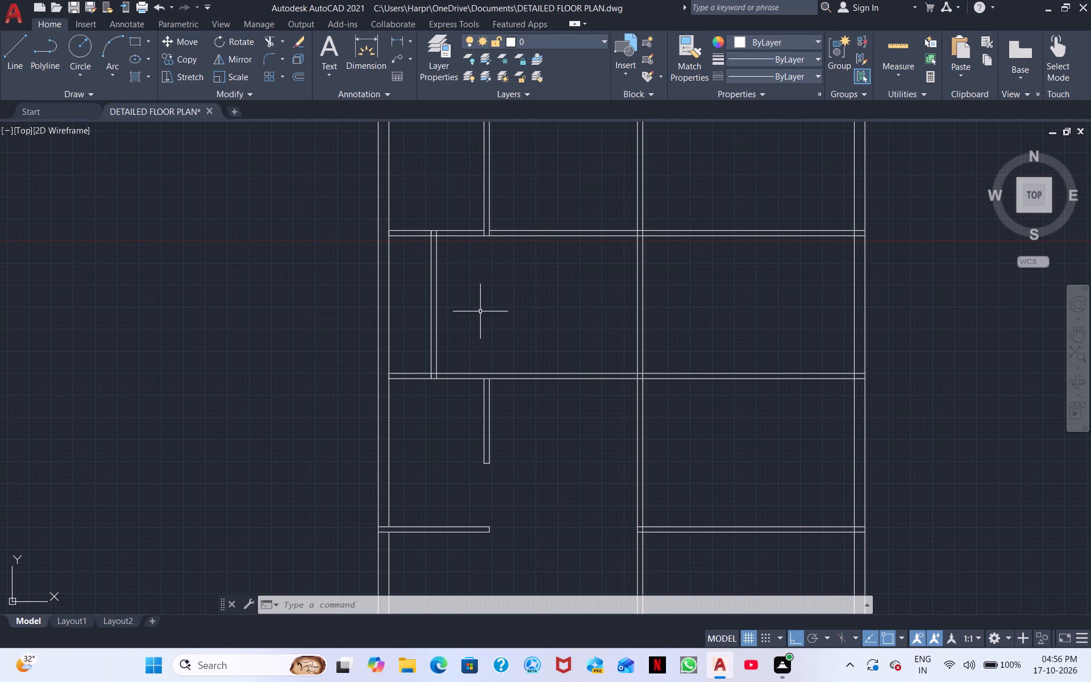
pyautogui.press('Escape')
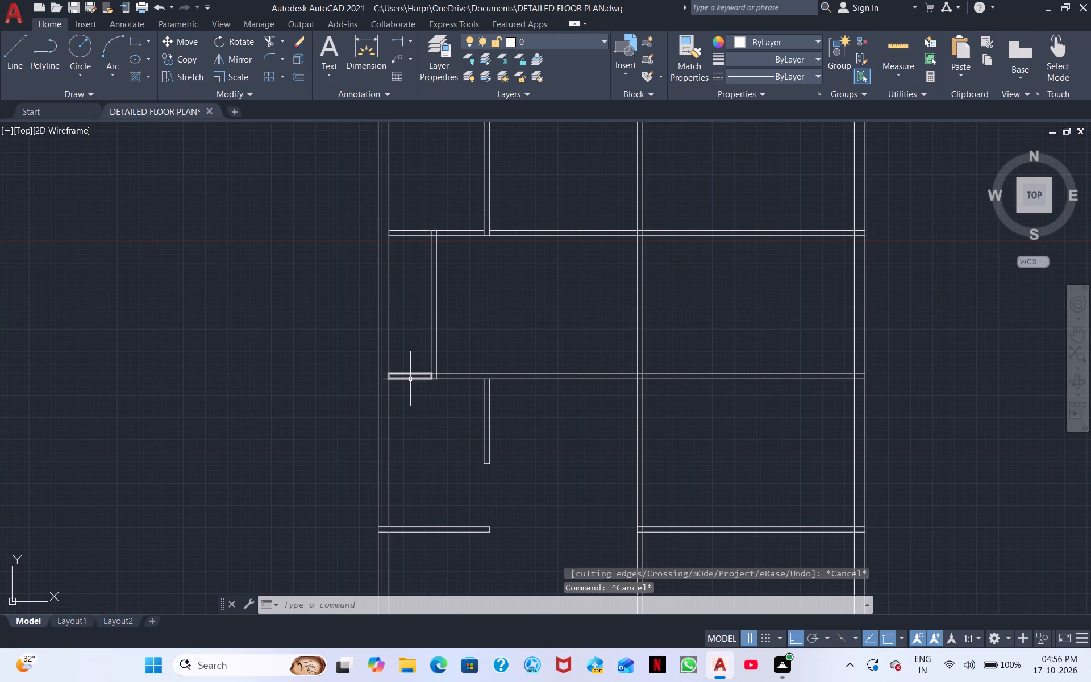
pyautogui.click(411, 380)
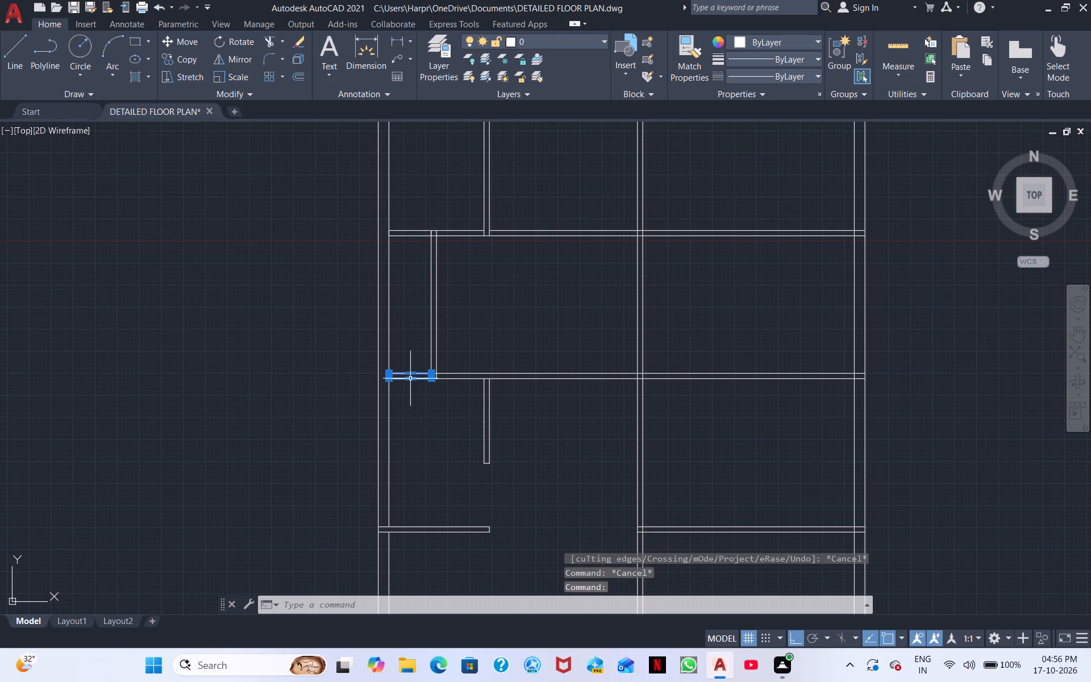
pyautogui.click(407, 230)
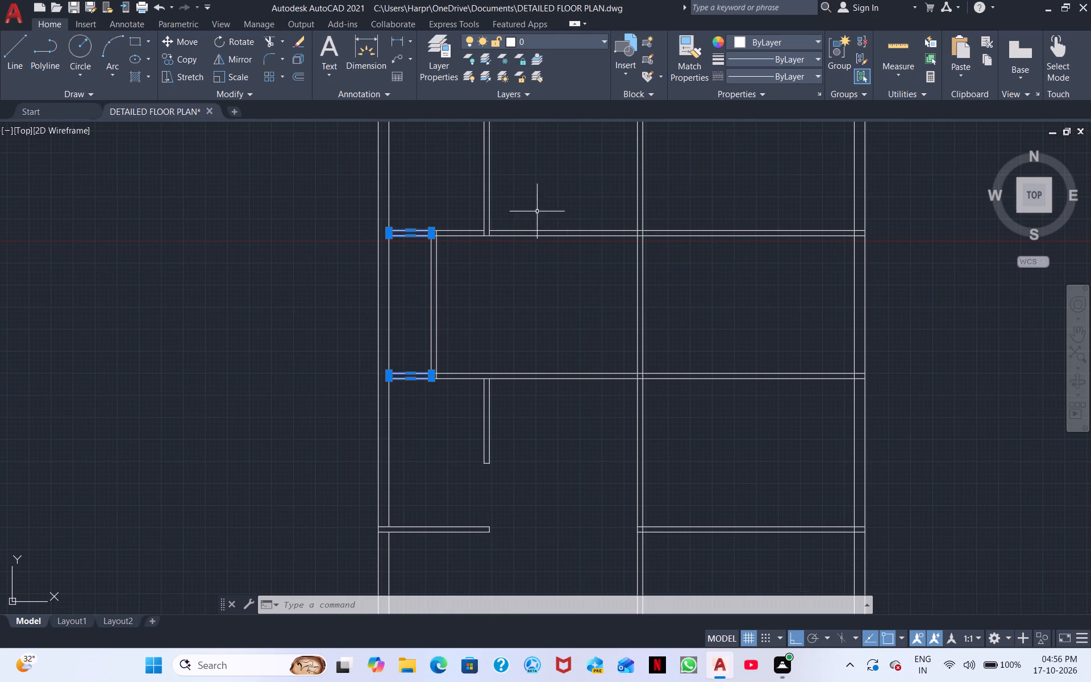
pyautogui.moveTo(531, 188); pyautogui.dragTo(501, 339, button='middle')
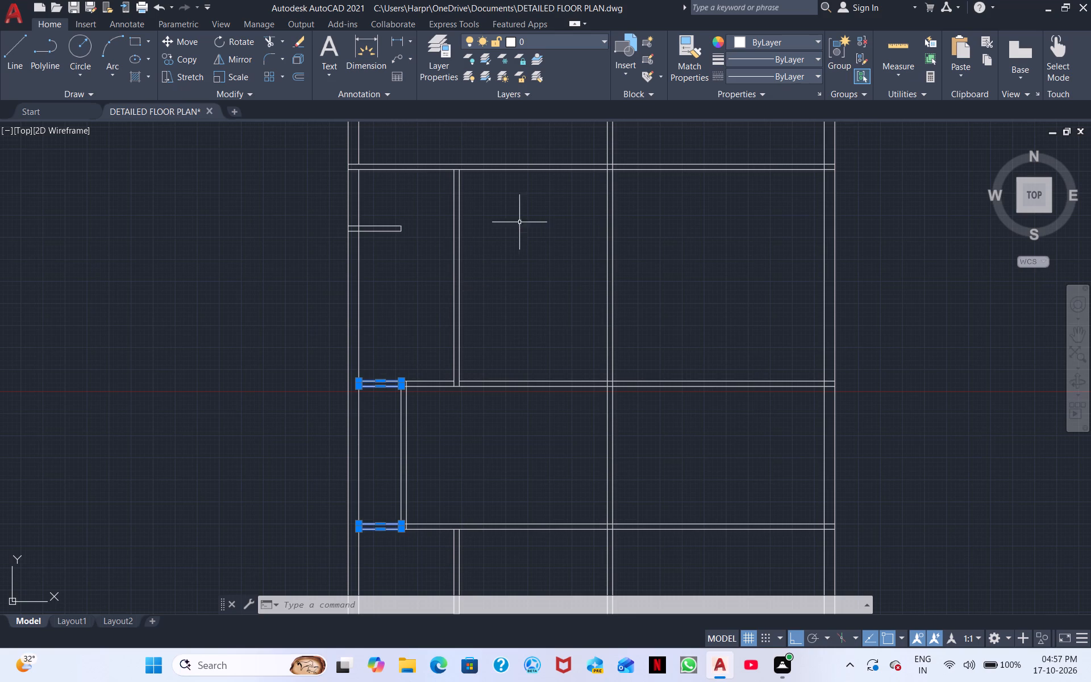
pyautogui.click(811, 74)
pyautogui.click(777, 145)
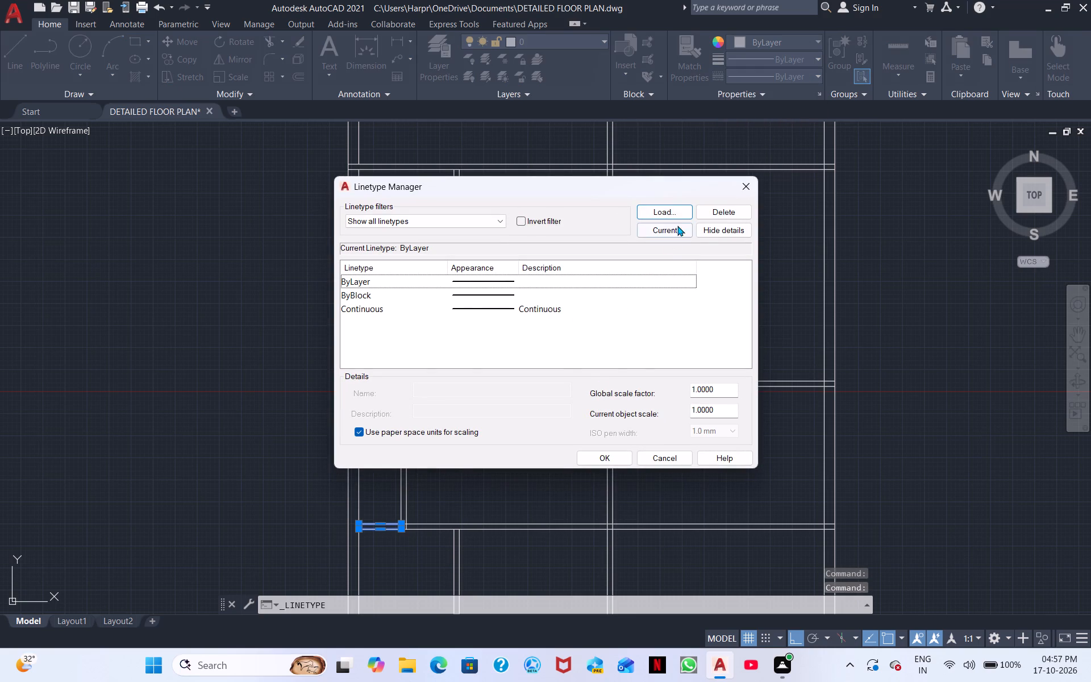
pyautogui.click(678, 218)
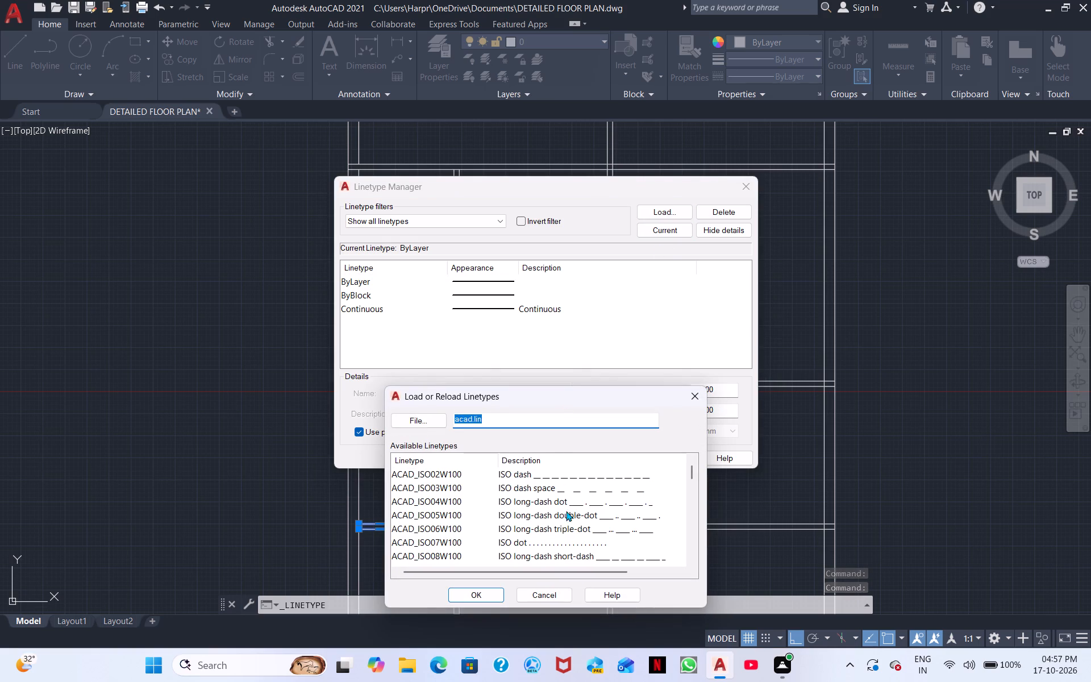
pyautogui.click(574, 475)
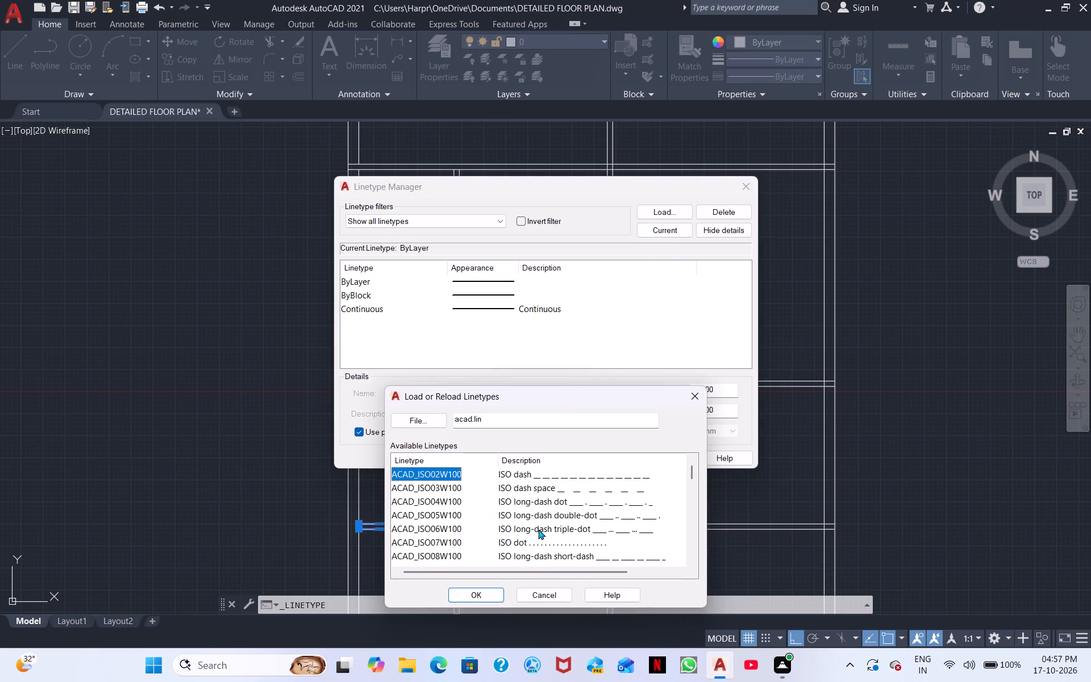
pyautogui.click(493, 590)
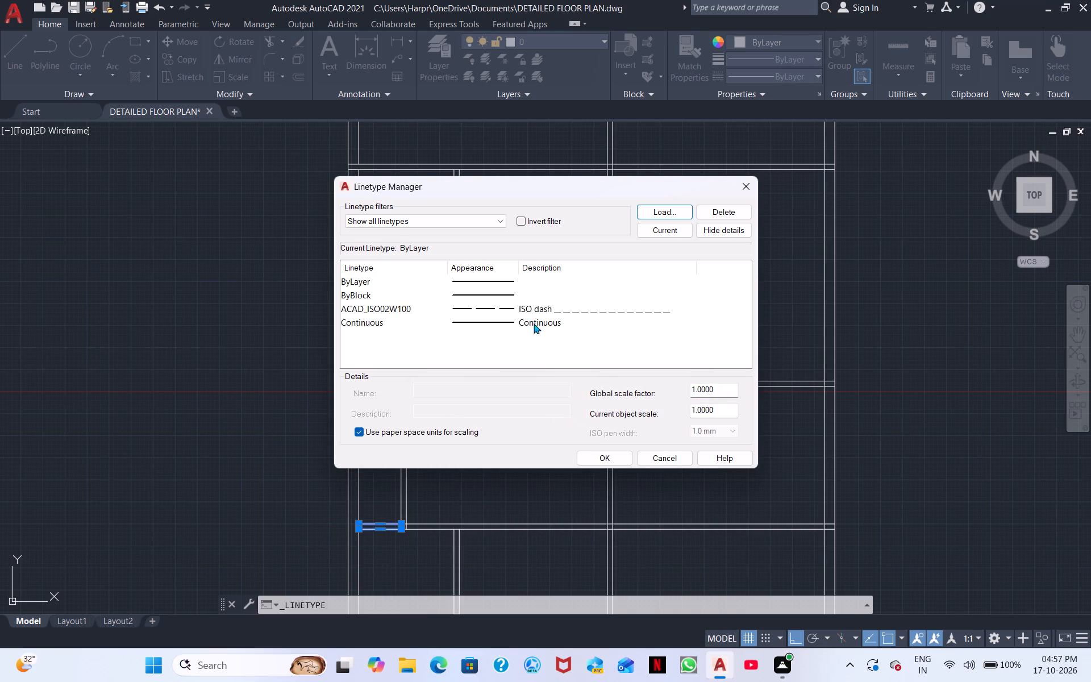
pyautogui.click(534, 310)
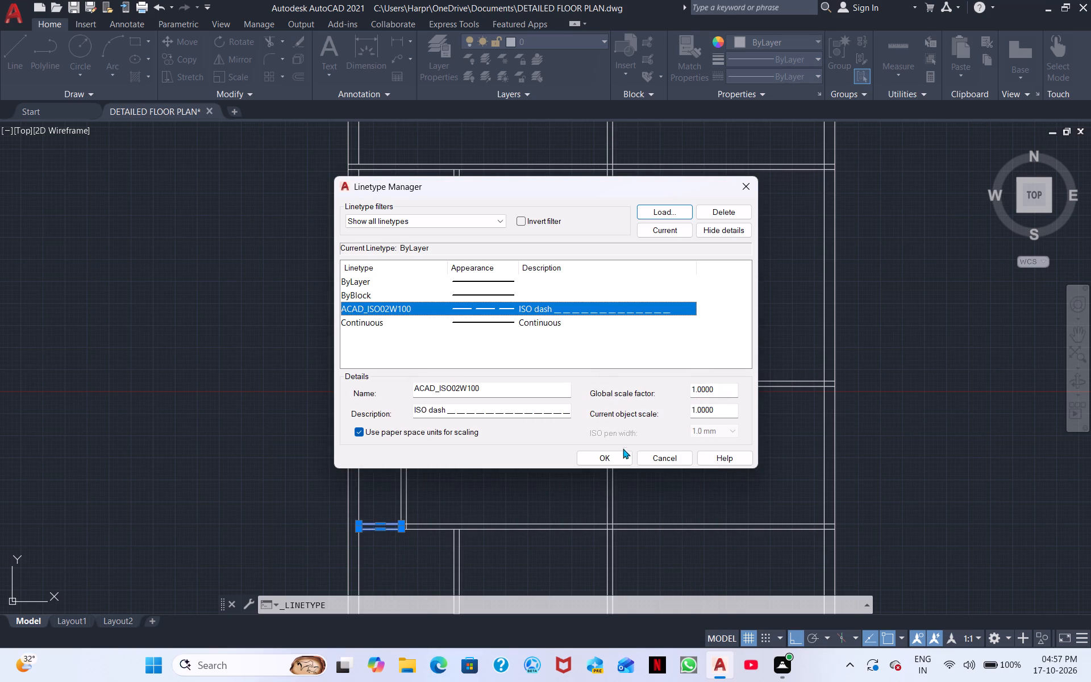
pyautogui.click(616, 458)
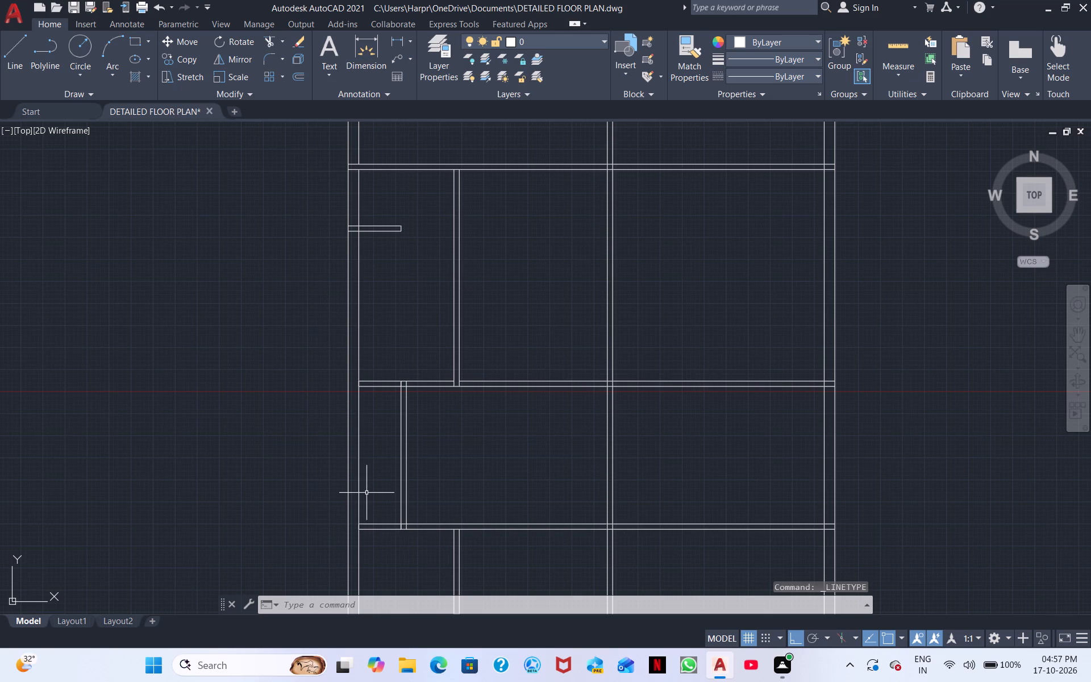
# Assign the ACAD_ISO02W100 linetype to the two short horizontal rectangles between the left outer wall and the narrow shaft's vertical partition.
pyautogui.scroll(2, 367, 493)
pyautogui.scroll(-3, 369, 441)
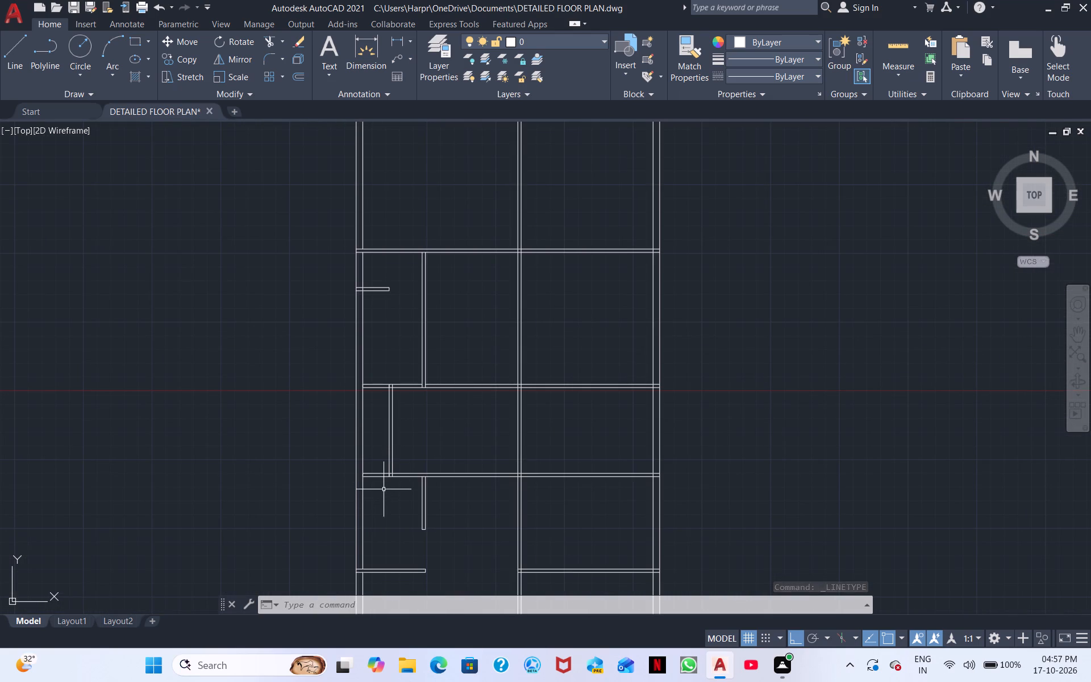
pyautogui.click(378, 473)
pyautogui.scroll(1, 373, 393)
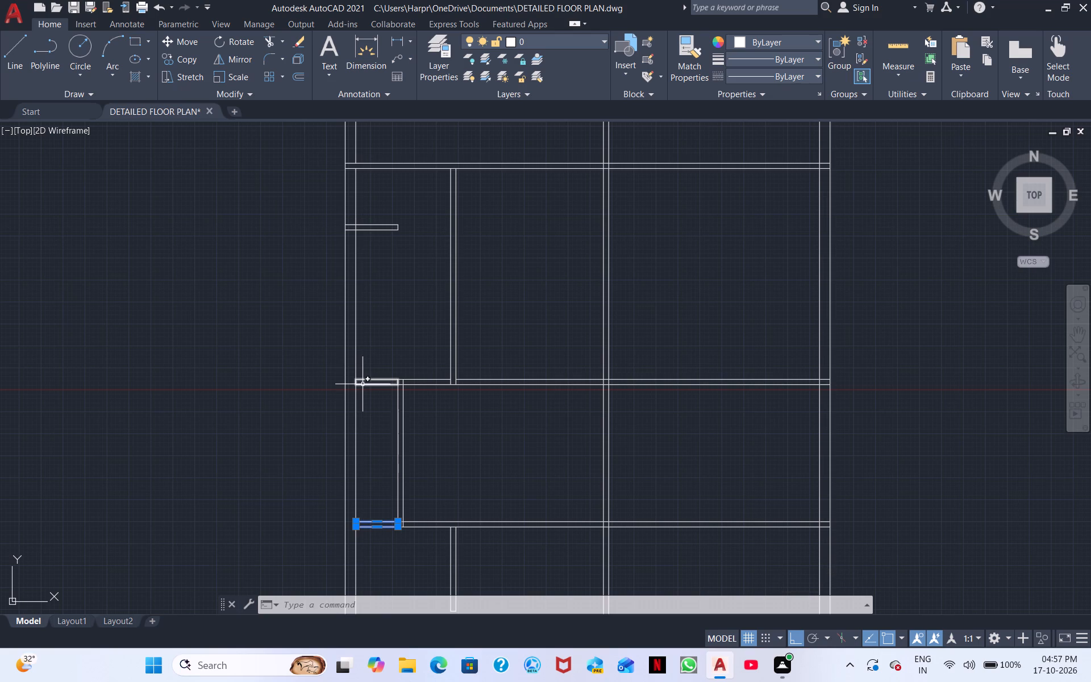
pyautogui.click(363, 384)
pyautogui.moveTo(464, 436); pyautogui.dragTo(465, 436, button='middle')
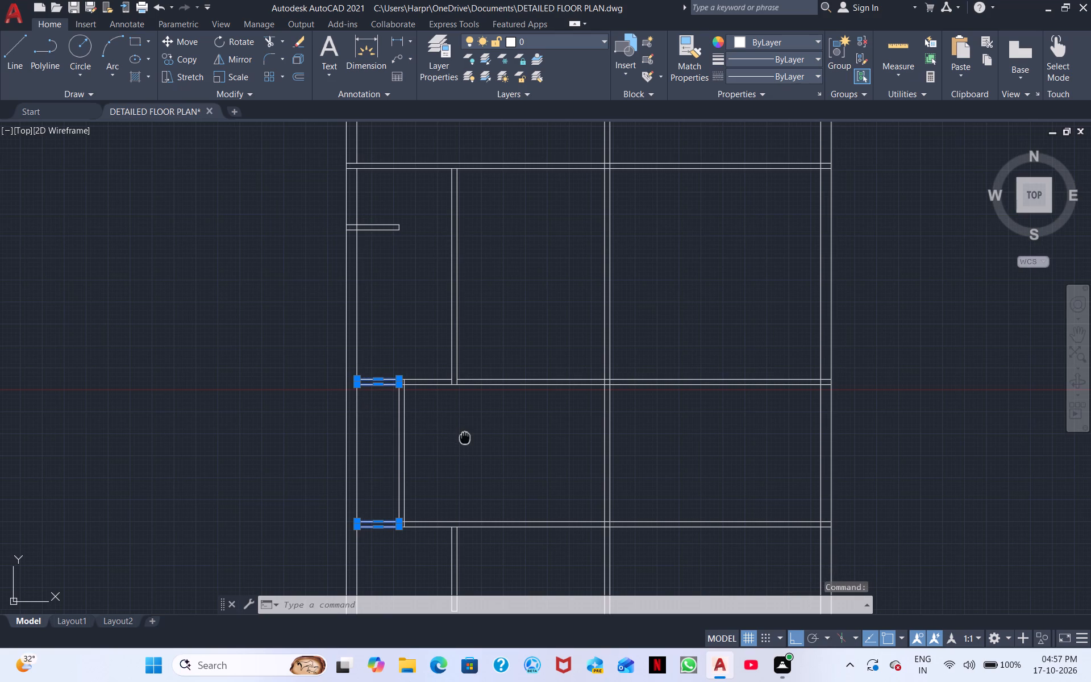
pyautogui.moveTo(465, 436); pyautogui.dragTo(424, 413, button='middle')
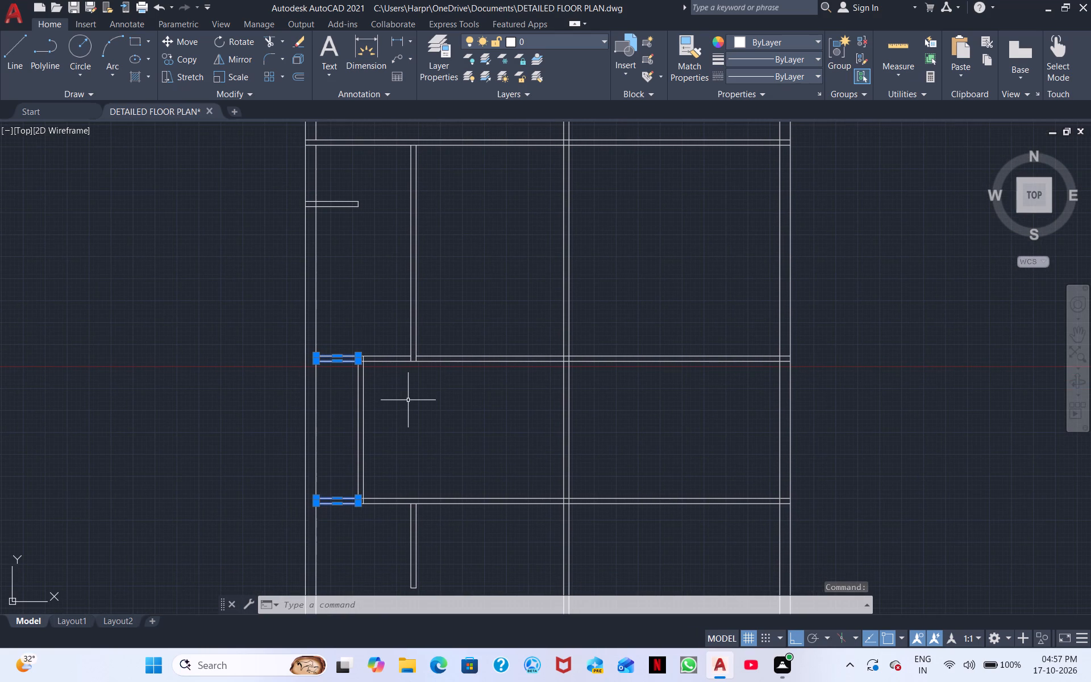
pyautogui.moveTo(432, 410); pyautogui.dragTo(389, 328, button='middle')
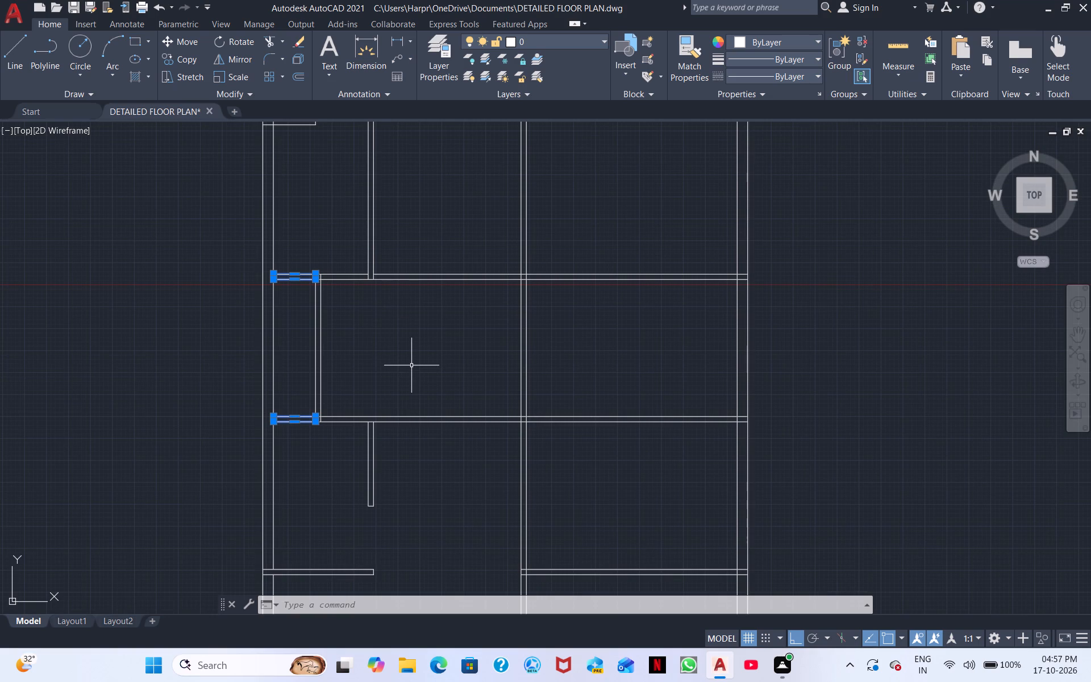
pyautogui.scroll(1, 413, 368)
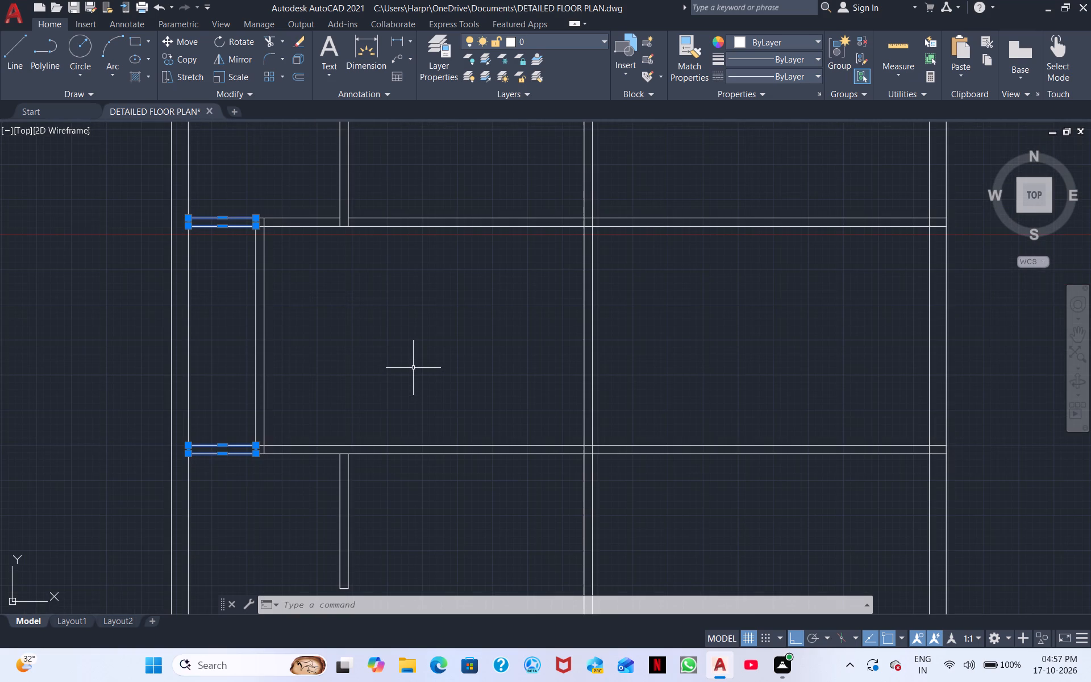
pyautogui.click(814, 75)
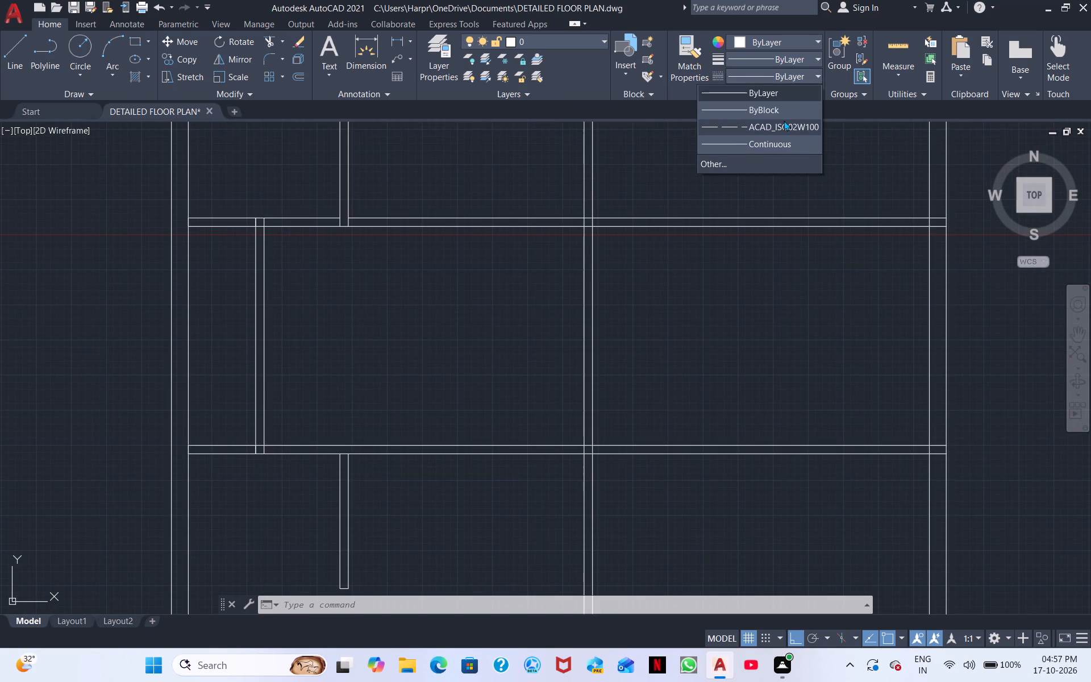
pyautogui.click(784, 120)
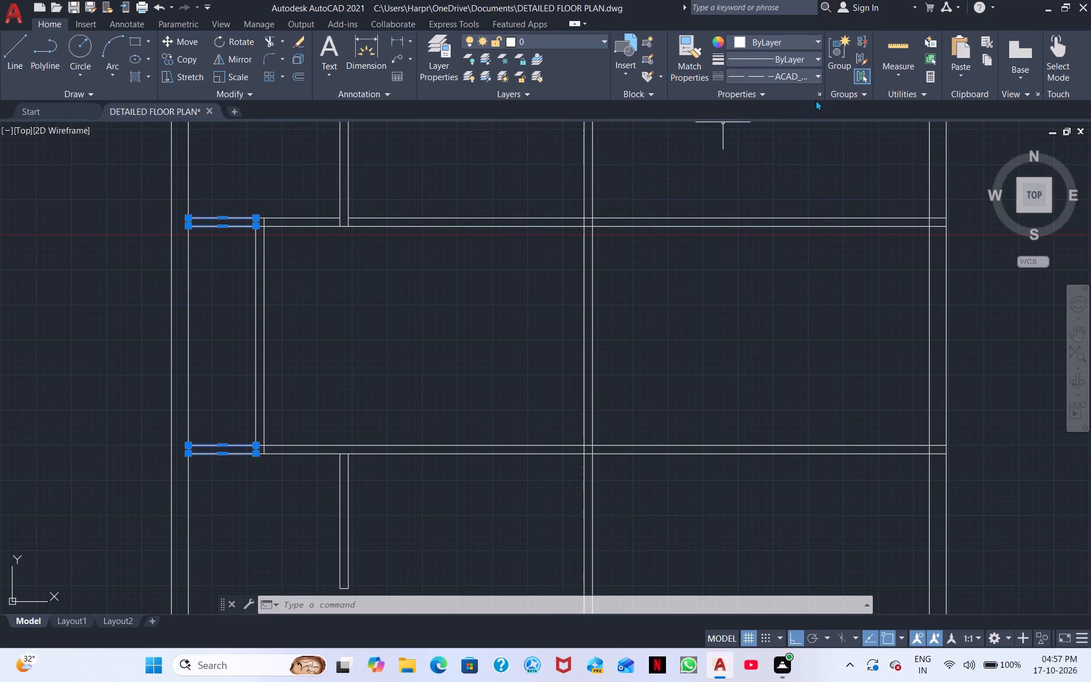
# Set the linetype scale of both short rectangles to 0.3 in their properties and clear the selection.
pyautogui.click(818, 97)
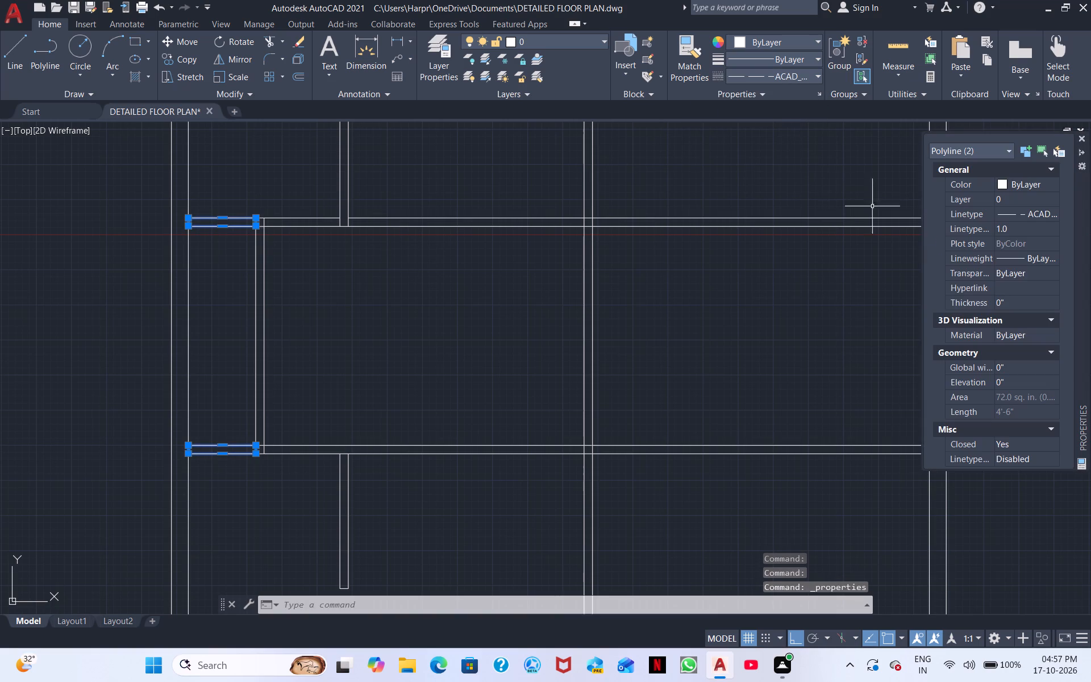
pyautogui.moveTo(1026, 227); pyautogui.dragTo(1009, 231)
pyautogui.press('BackSpace')
pyautogui.write('.3')
pyautogui.press('Return')
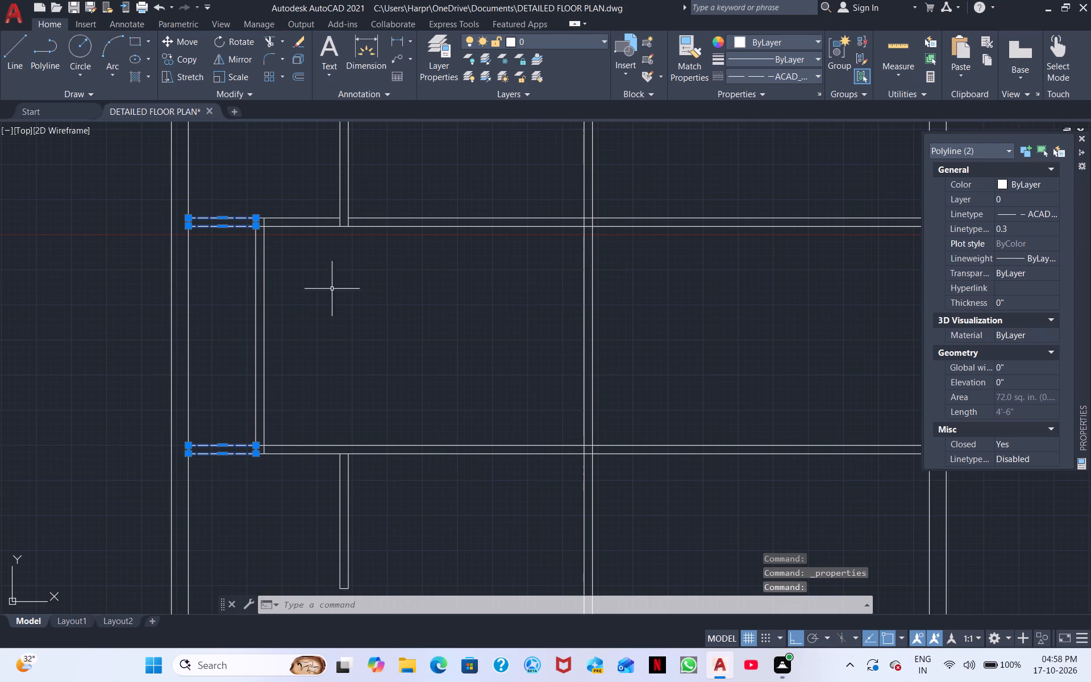
pyautogui.moveTo(324, 290); pyautogui.dragTo(506, 276, button='middle')
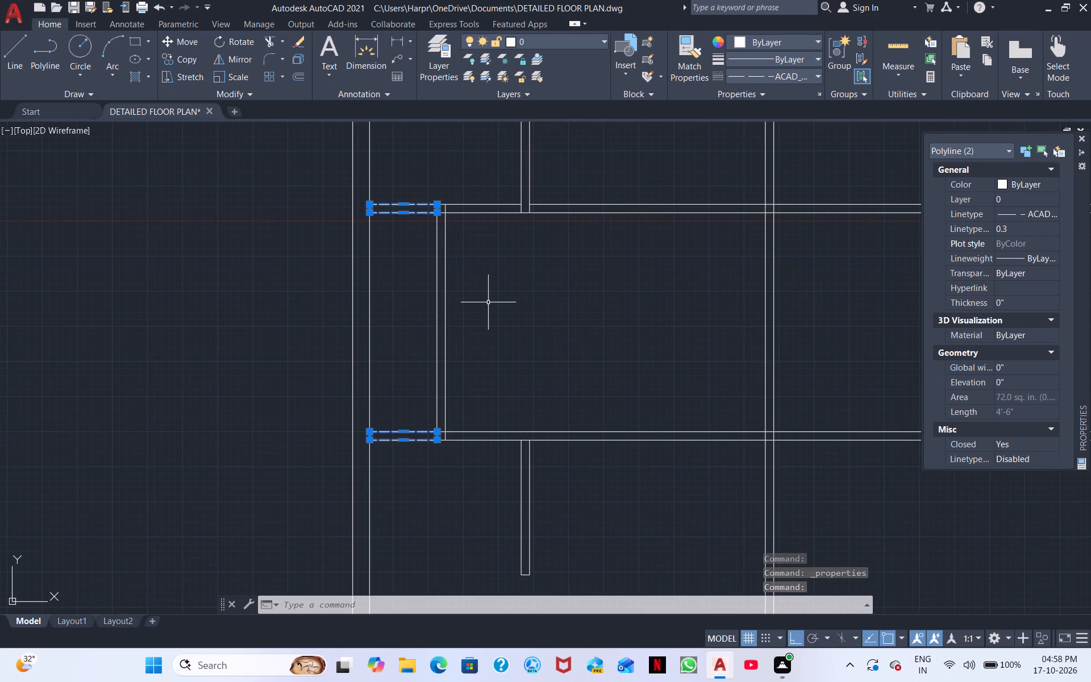
pyautogui.press('Escape')
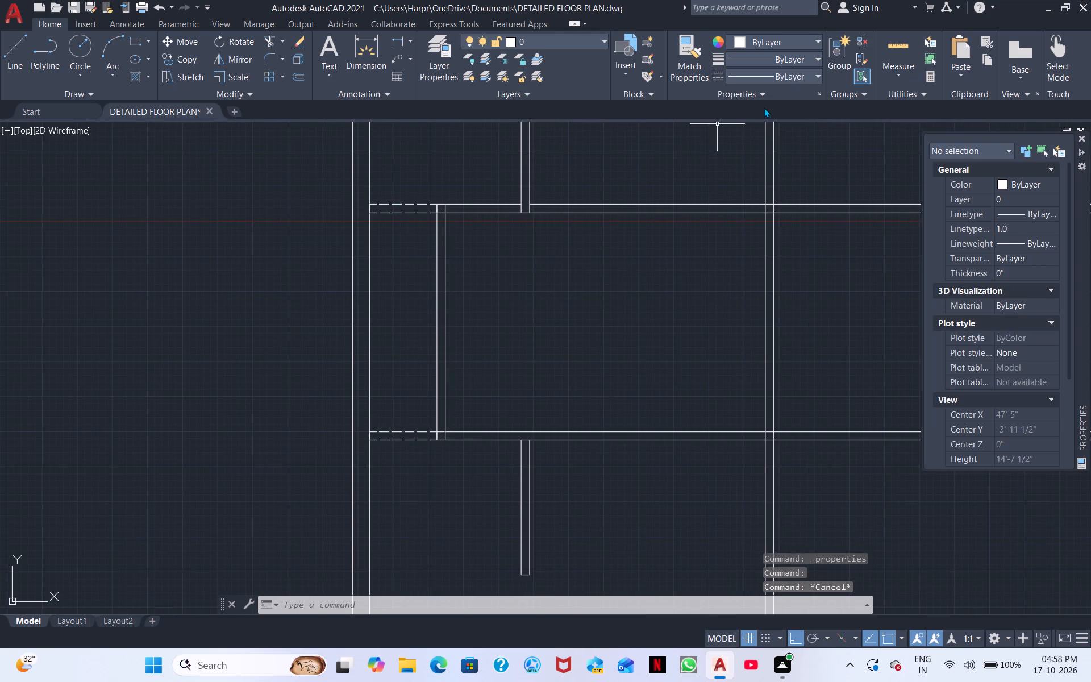
# With nothing selected, set the current linetype for new objects to ACAD_ISO02W100 and its linetype scale to 0.3.
pyautogui.click(806, 73)
pyautogui.click(793, 128)
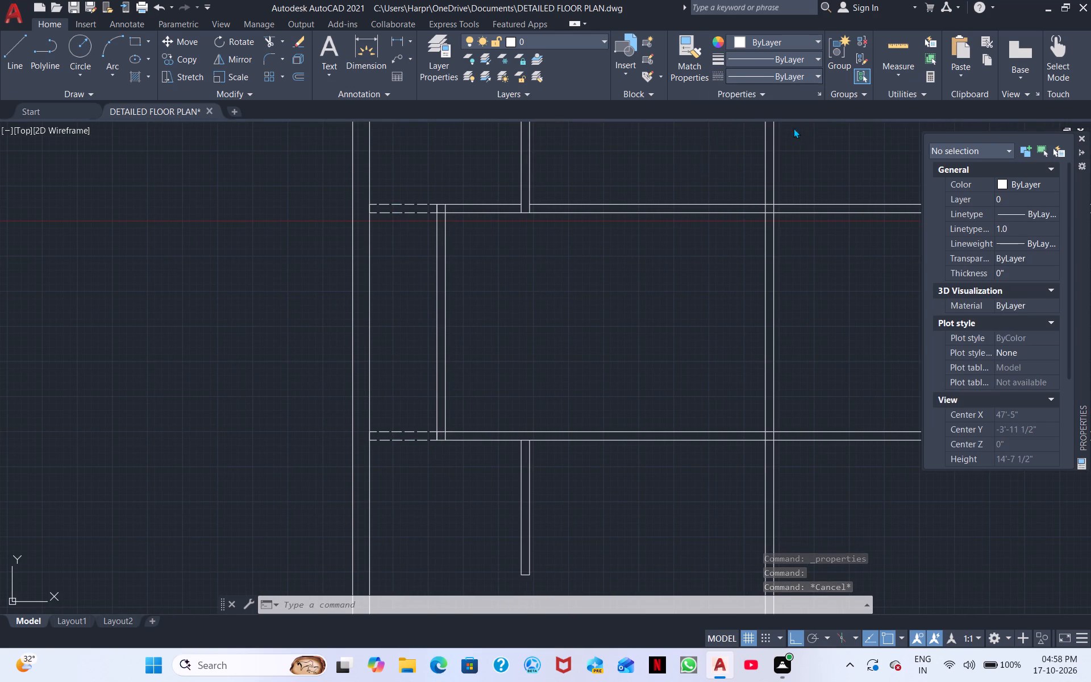
pyautogui.click(1019, 229)
pyautogui.press('BackSpace')
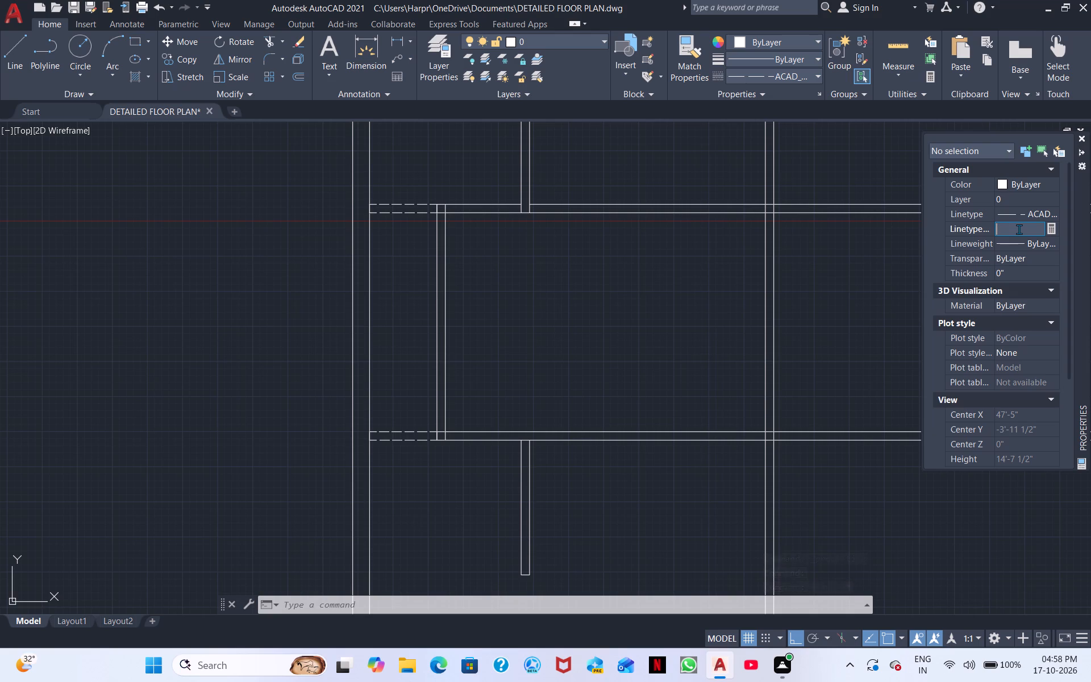
pyautogui.write('03')
pyautogui.press('Return')
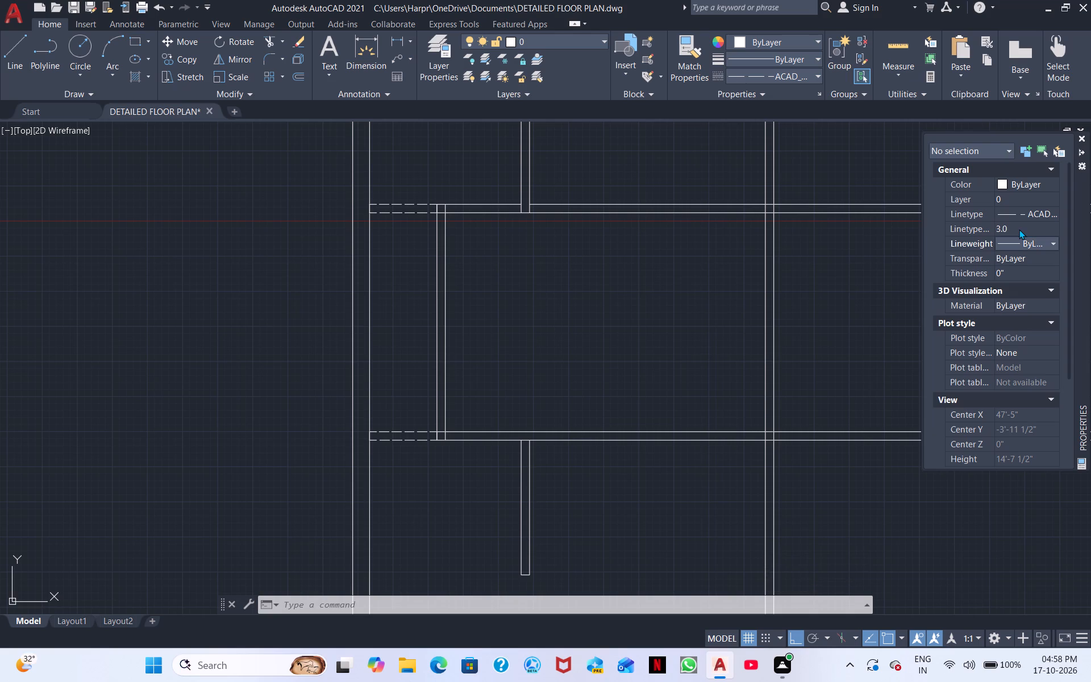
pyautogui.click(1019, 229)
pyautogui.press('BackSpace')
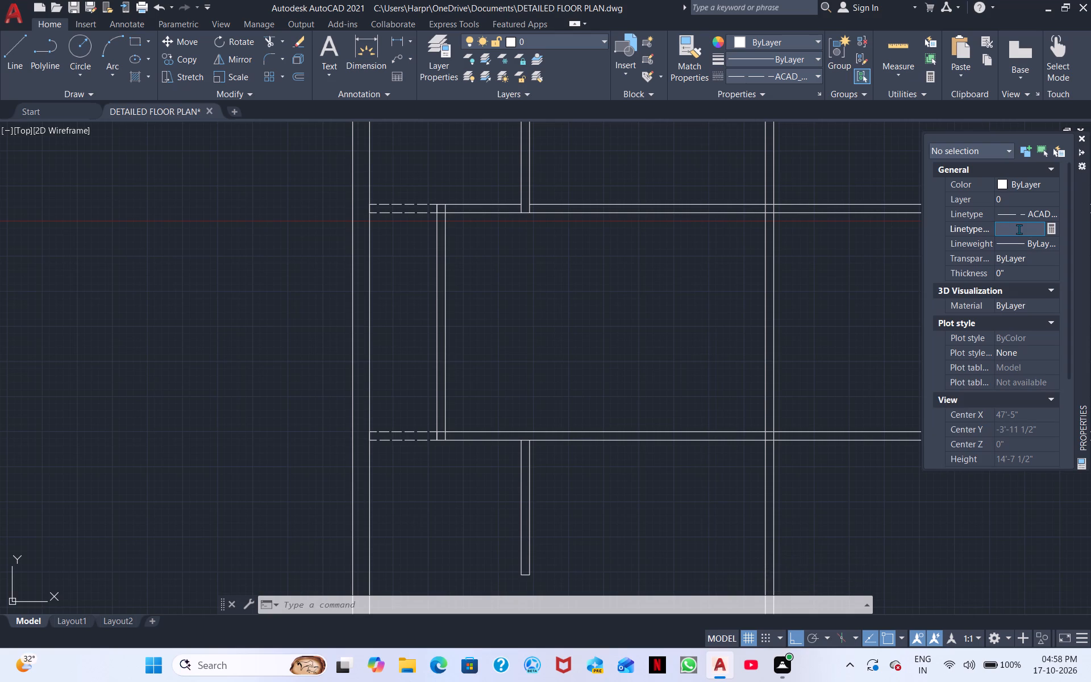
pyautogui.write('.3')
pyautogui.press('Return')
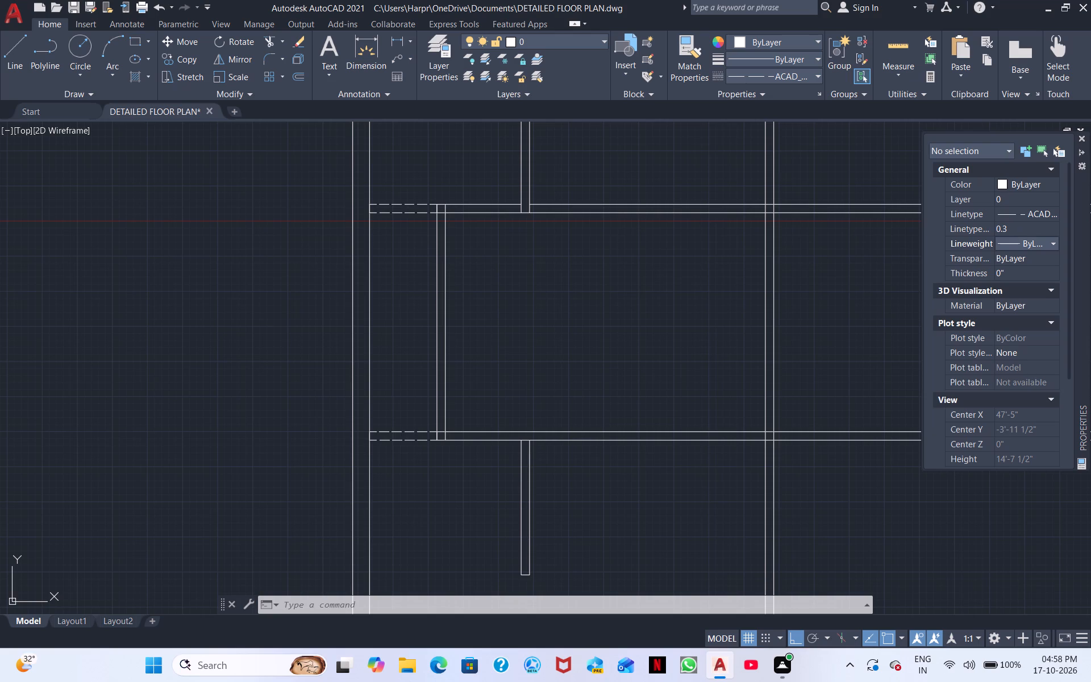
# Draw a dashed horizontal centre line through the upper short rectangle, joining the midpoints of its two end sides.
pyautogui.click(13, 53)
pyautogui.scroll(2, 282, 240)
pyautogui.scroll(1, 549, 214)
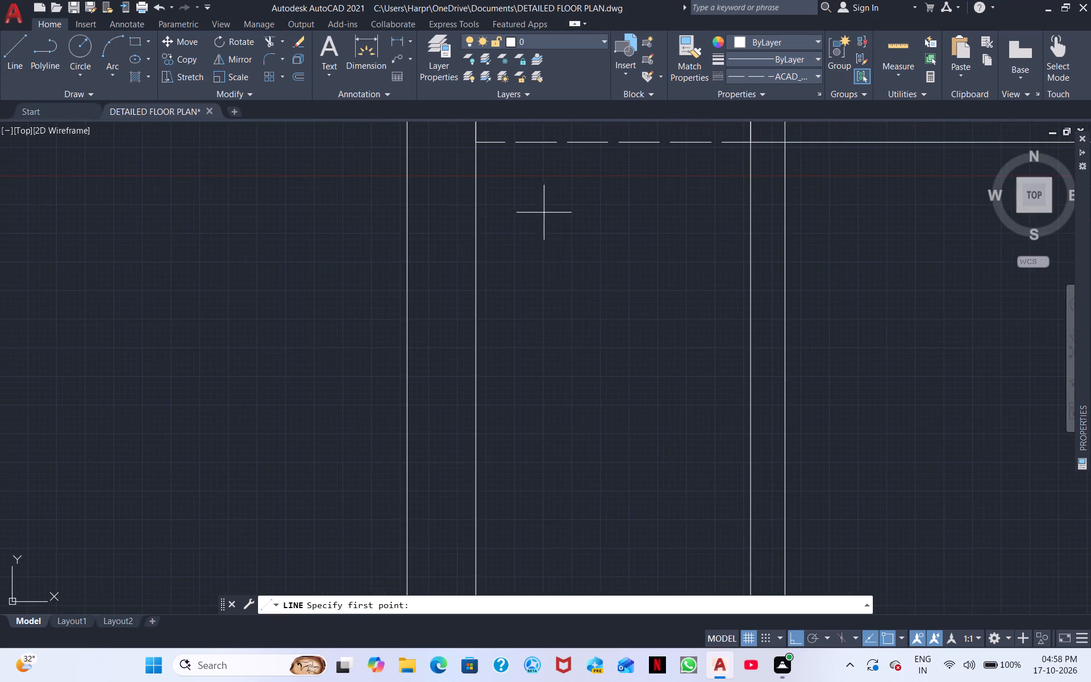
pyautogui.moveTo(547, 233); pyautogui.dragTo(499, 443, button='middle')
pyautogui.scroll(1, 499, 443)
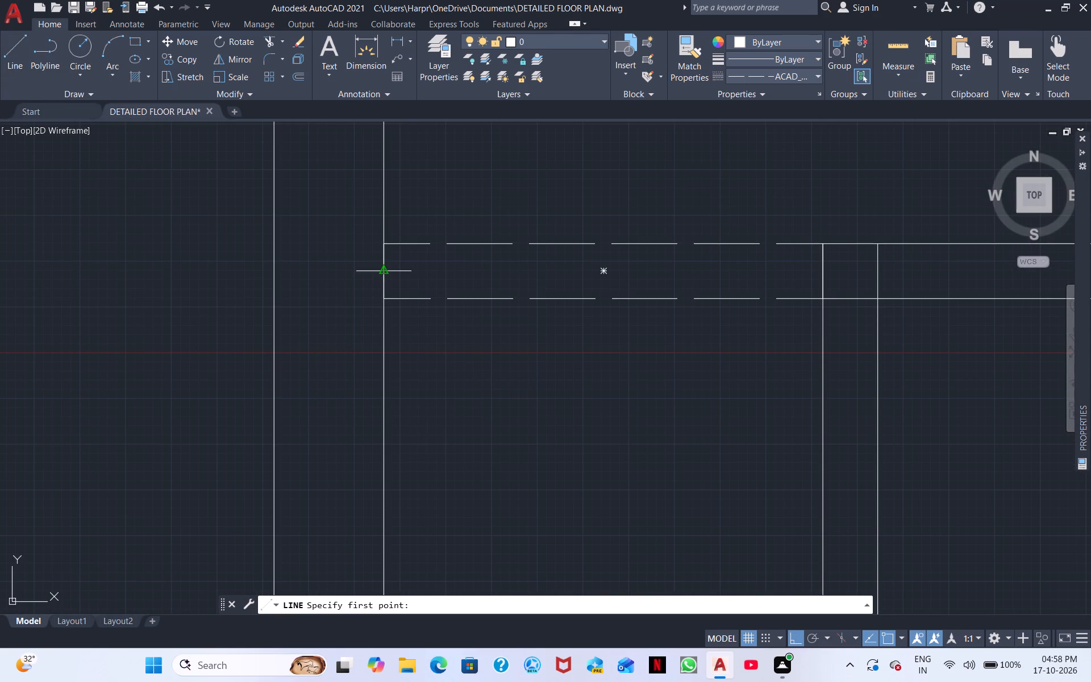
pyautogui.click(379, 268)
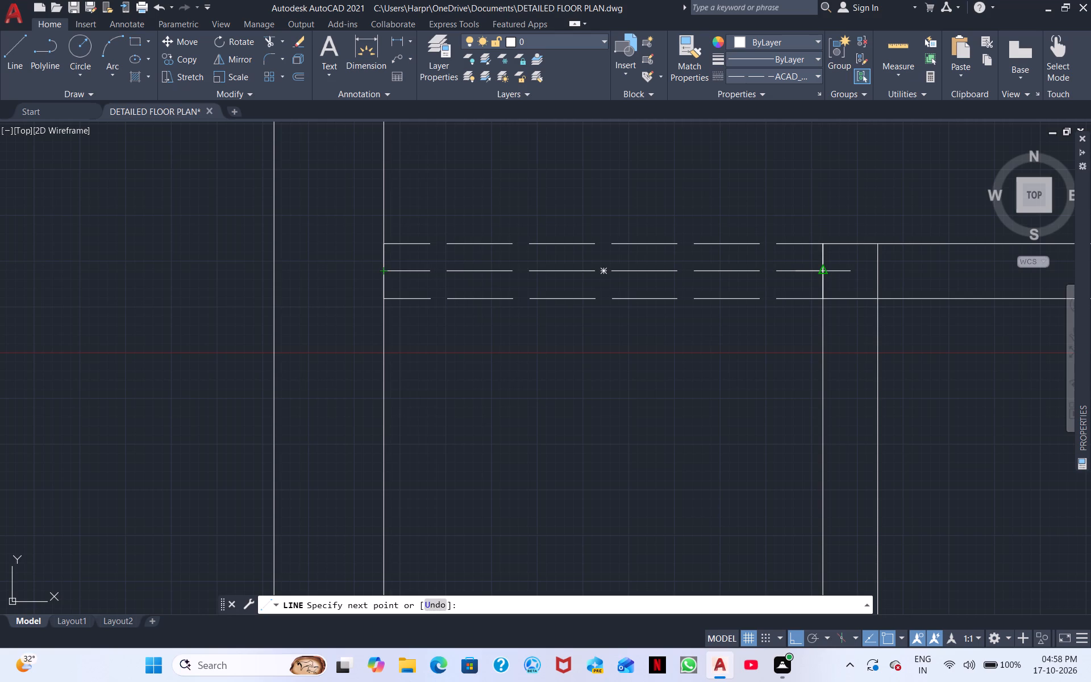
pyautogui.click(823, 271)
pyautogui.press('Escape')
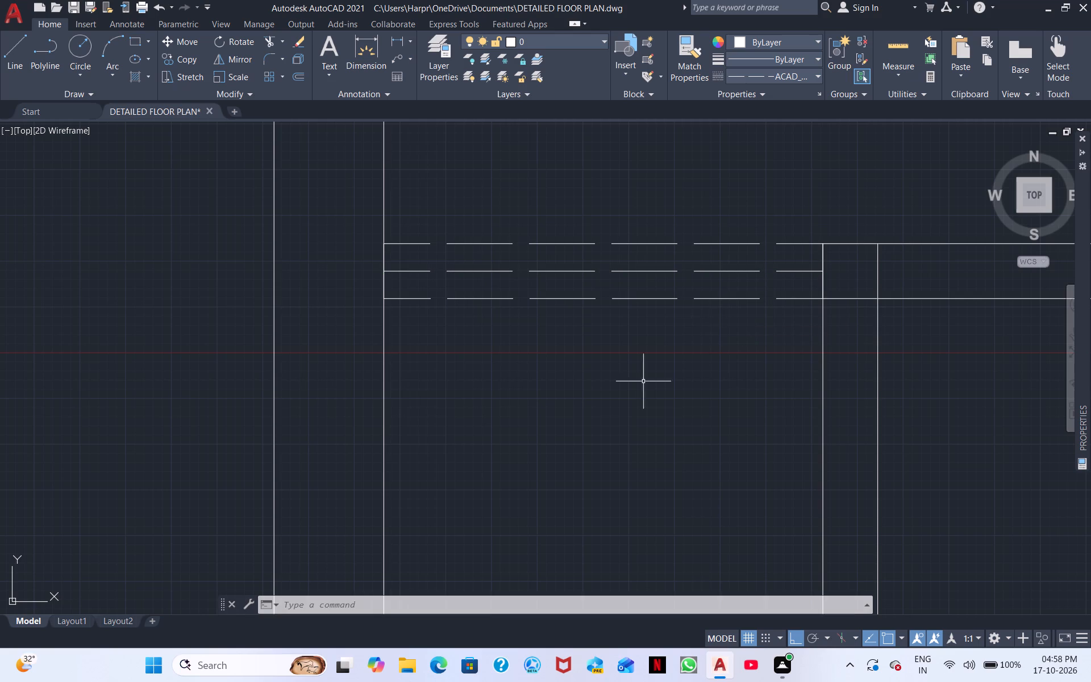
pyautogui.moveTo(582, 510); pyautogui.dragTo(520, 335, button='middle')
pyautogui.scroll(-1, 473, 399)
pyautogui.moveTo(456, 467); pyautogui.dragTo(371, 228, button='middle')
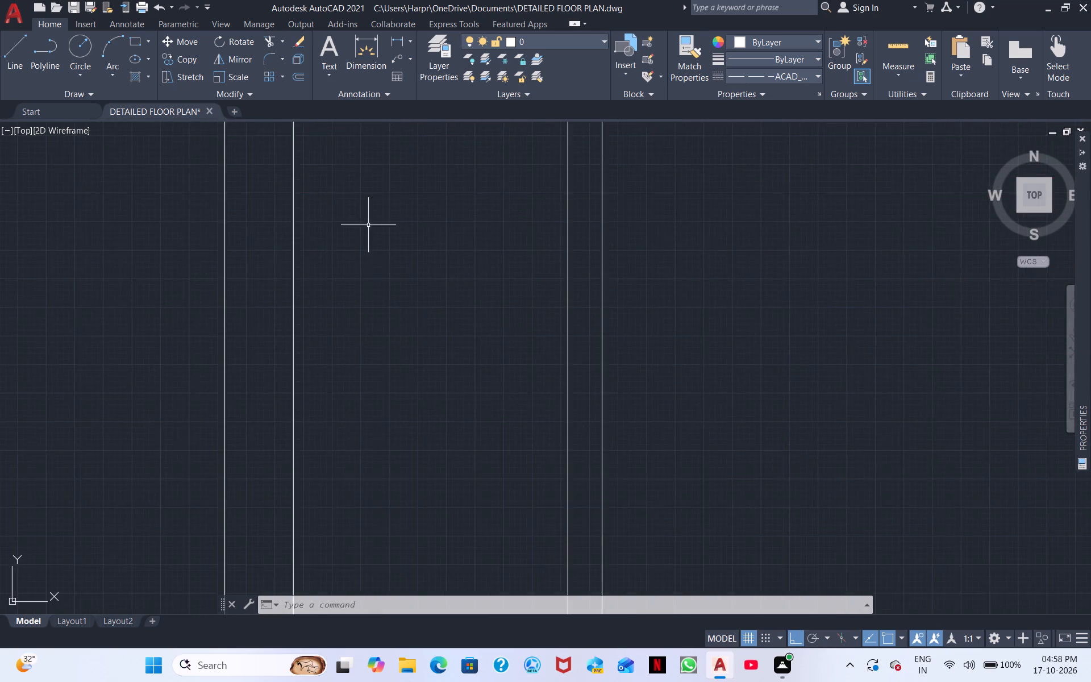
# Draw a dashed horizontal centre line through the lower short rectangle, joining the midpoints of its two end sides.
pyautogui.scroll(-2, 365, 271)
pyautogui.moveTo(378, 392); pyautogui.dragTo(334, 232, button='middle')
pyautogui.rightClick(371, 293)
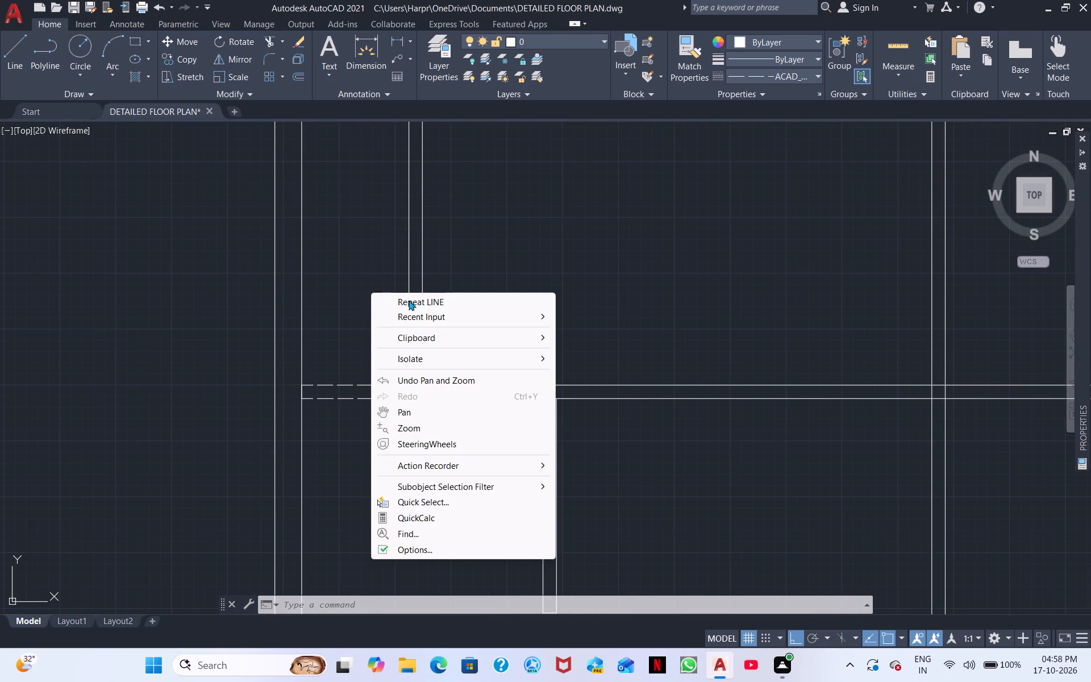
pyautogui.click(443, 302)
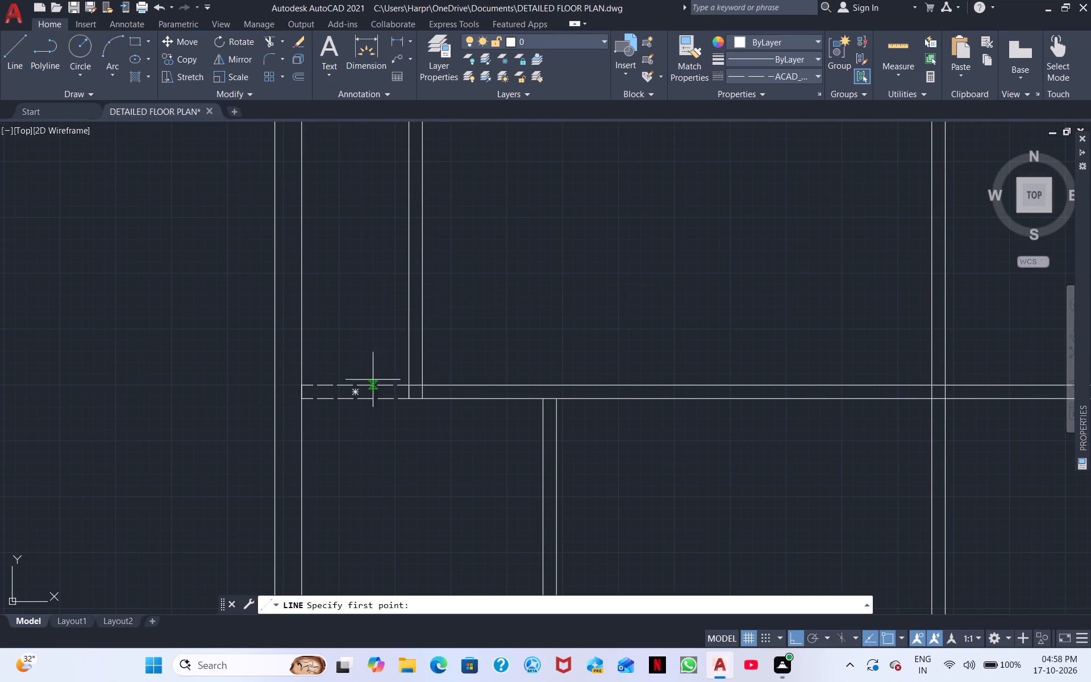
pyautogui.scroll(3, 291, 396)
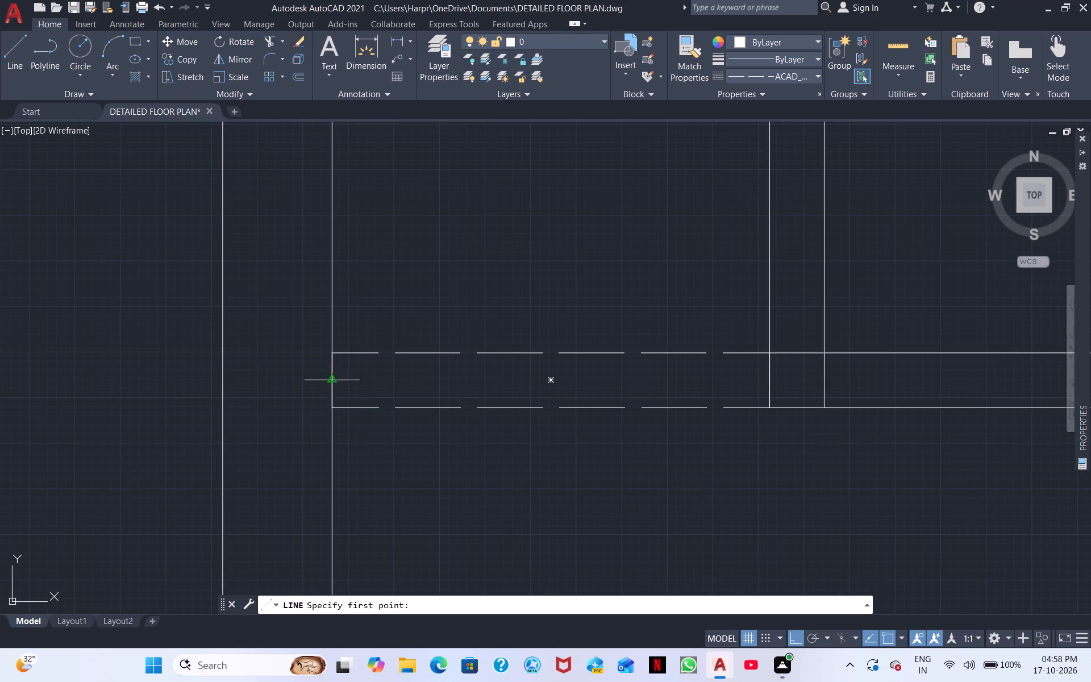
pyautogui.click(336, 381)
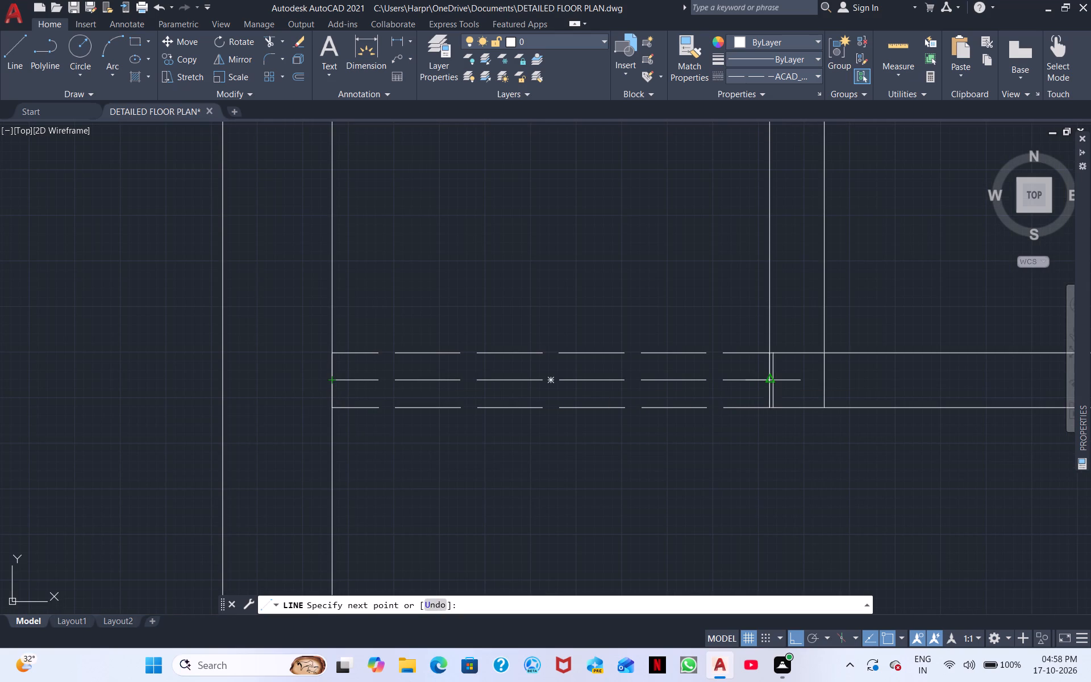
pyautogui.click(773, 380)
pyautogui.press('Escape')
# Draw a dashed horizontal line from the upper free corner of the short wall stub to the facing vertical partition, above the narrow shaft.
pyautogui.scroll(-2, 592, 330)
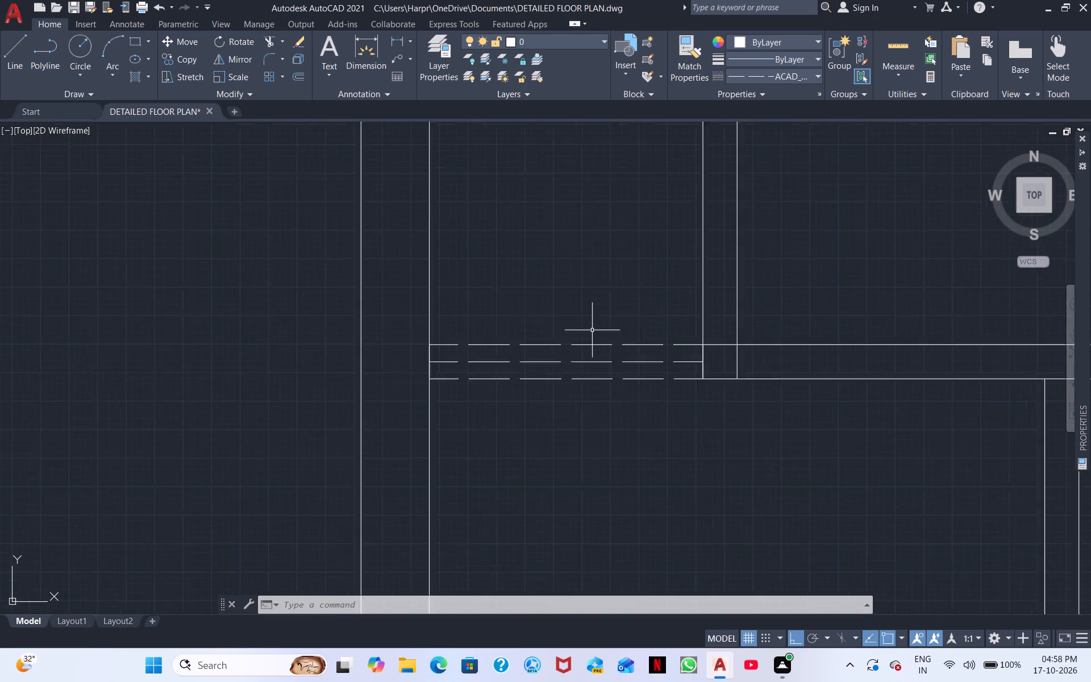
pyautogui.scroll(-1, 592, 330)
pyautogui.moveTo(569, 311); pyautogui.dragTo(499, 567, button='middle')
pyautogui.moveTo(490, 393); pyautogui.dragTo(427, 646, button='middle')
pyautogui.scroll(-1, 433, 364)
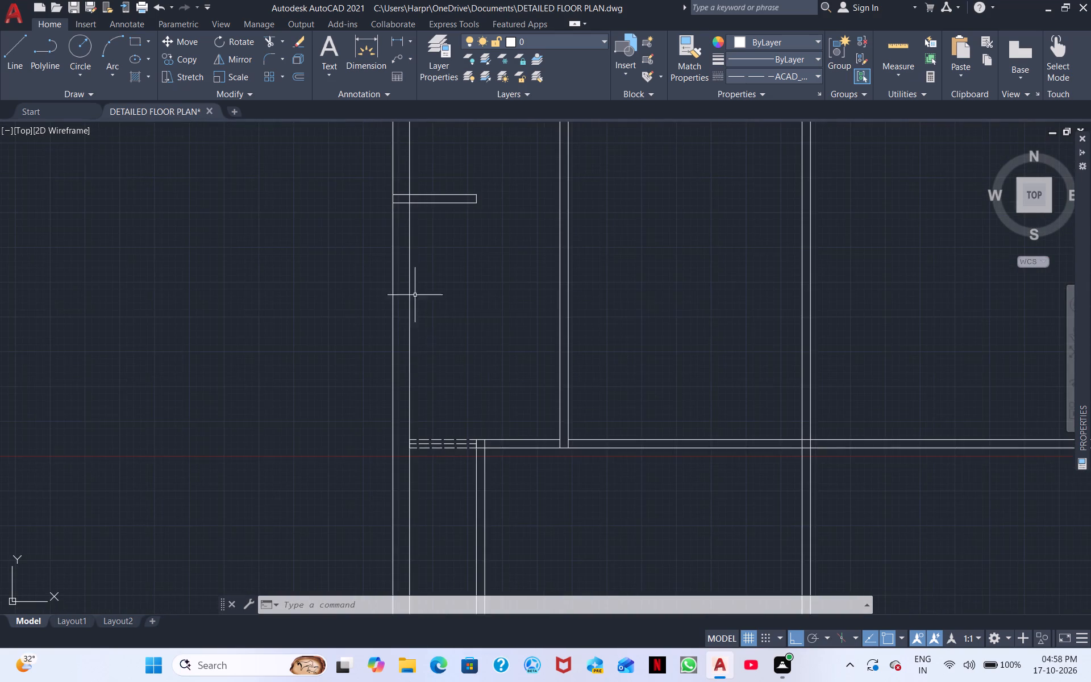
pyautogui.moveTo(397, 279); pyautogui.dragTo(368, 492, button='middle')
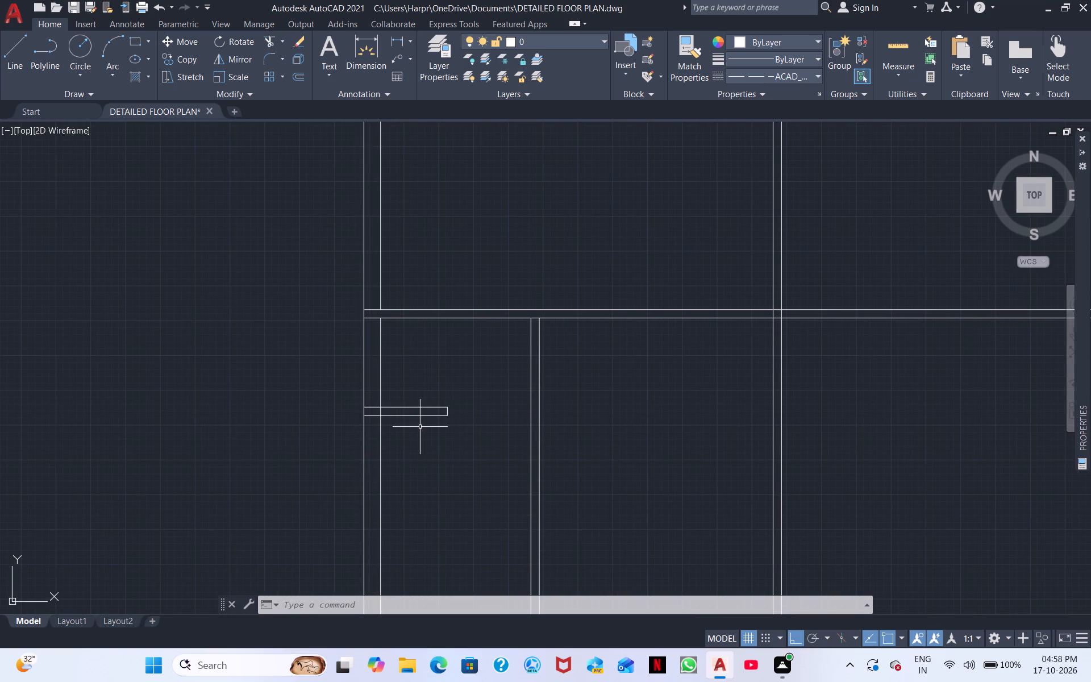
pyautogui.moveTo(439, 364); pyautogui.dragTo(419, 448, button='middle')
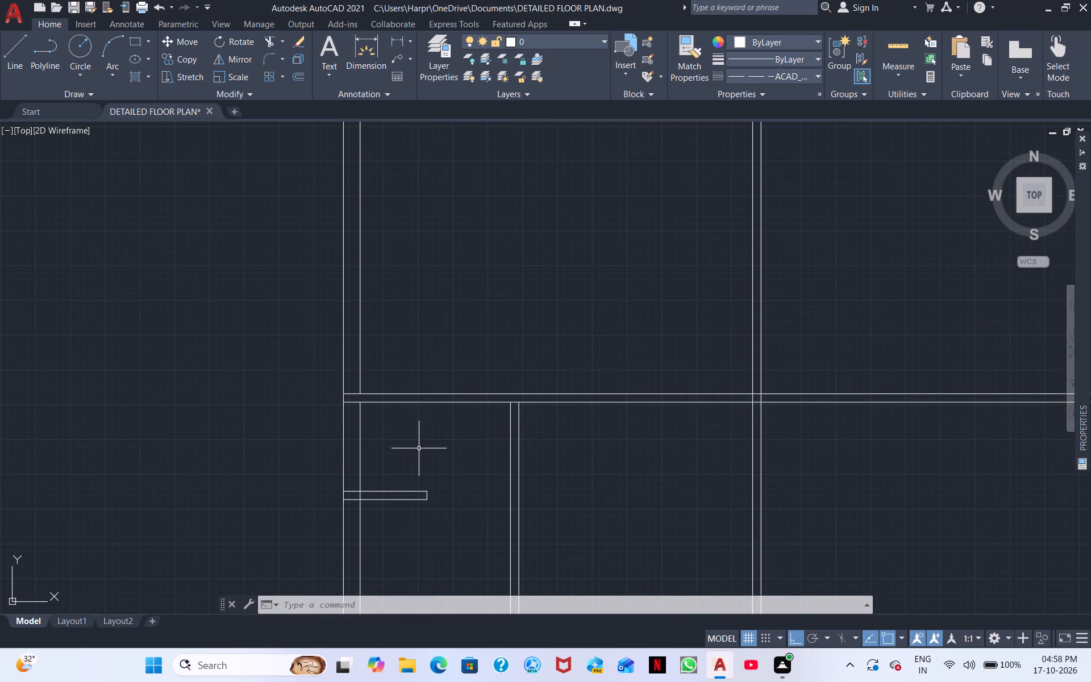
pyautogui.scroll(1, 419, 448)
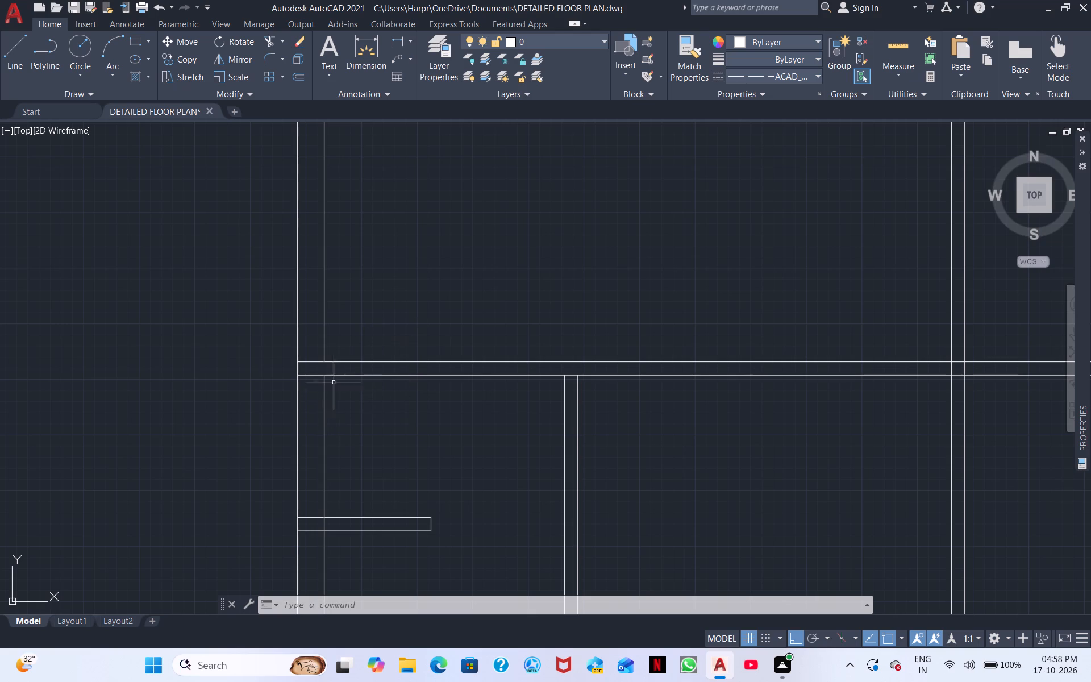
pyautogui.rightClick(357, 411)
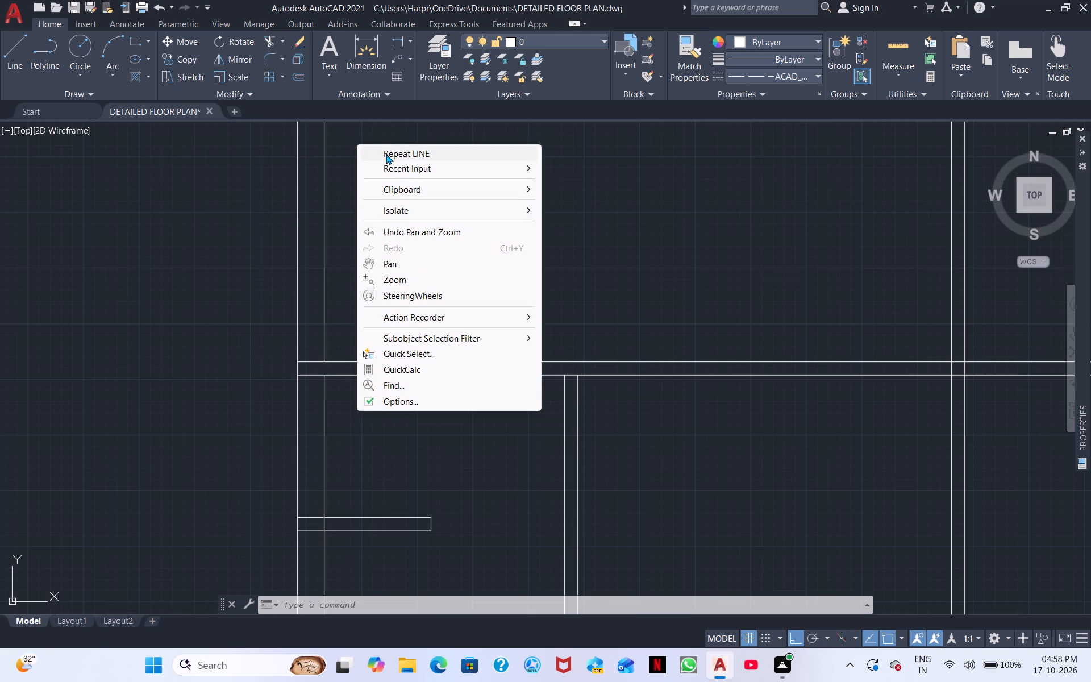
pyautogui.click(386, 154)
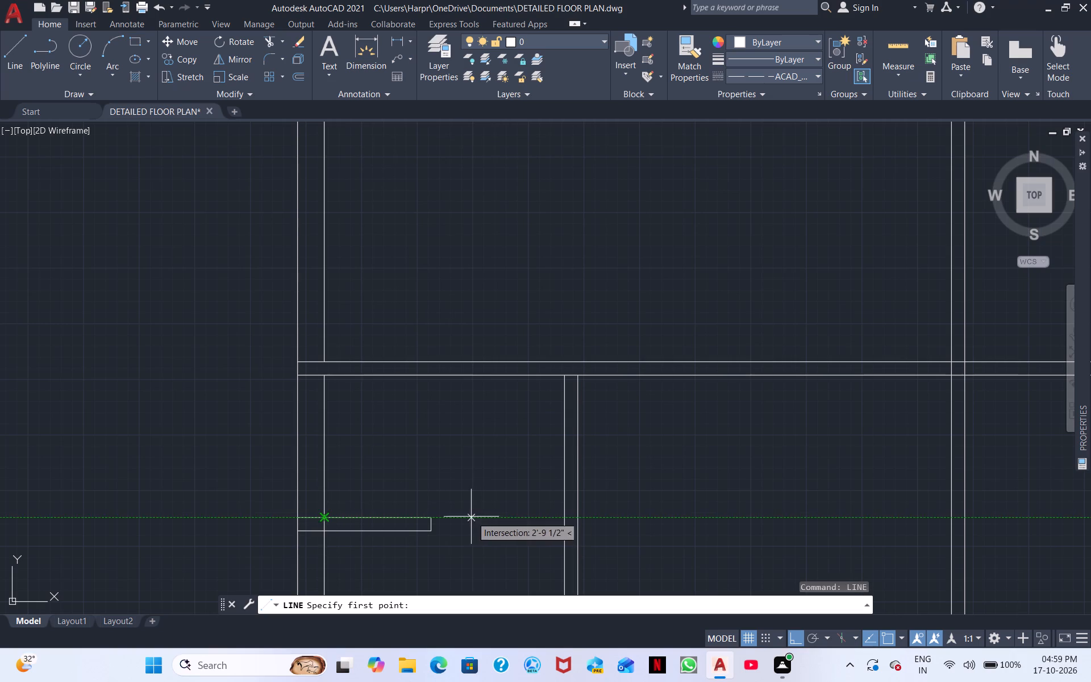
pyautogui.click(430, 517)
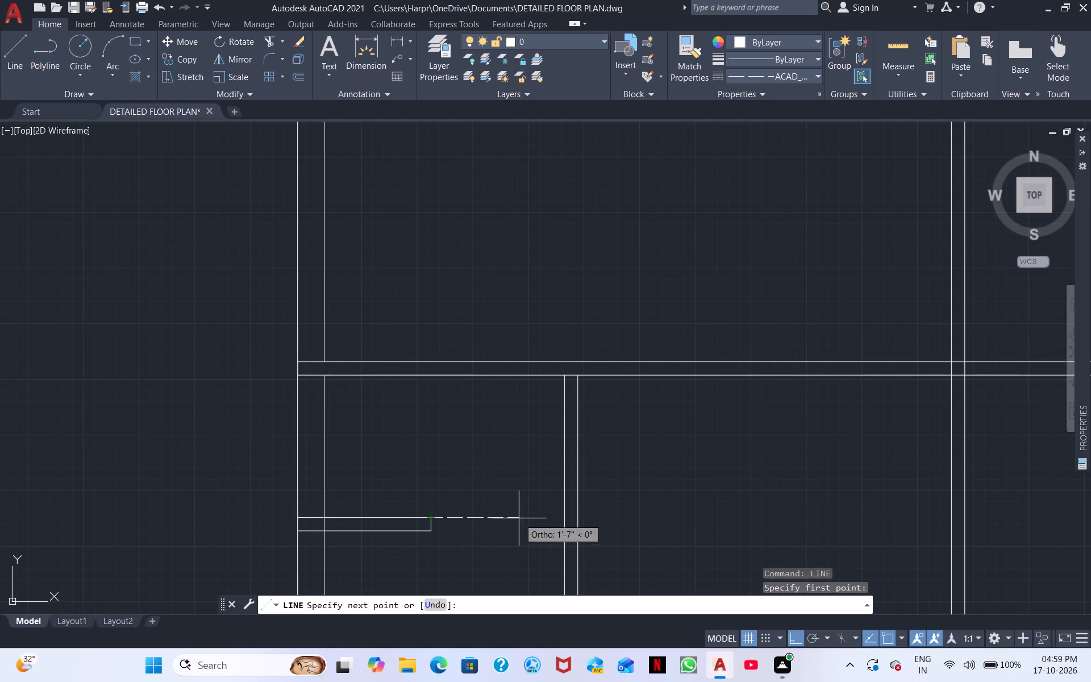
pyautogui.click(563, 517)
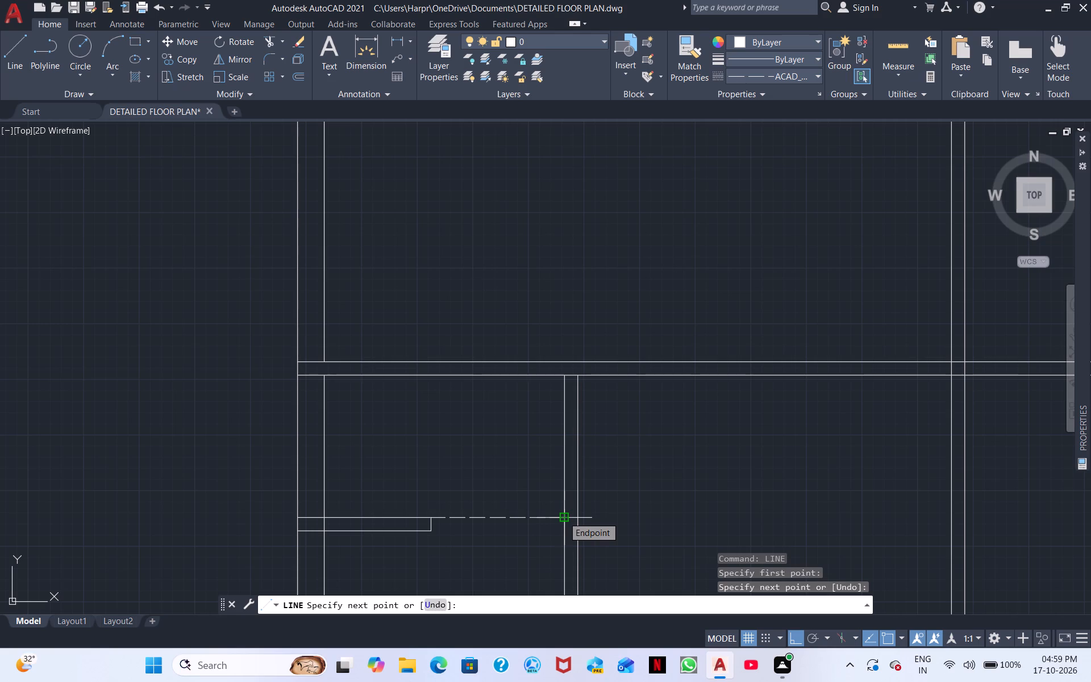
pyautogui.press('Escape')
# Draw a dashed line along the horizontal wall's lower face, from the left outer wall's inner face to the vertical partition above the stub.
pyautogui.press('space')
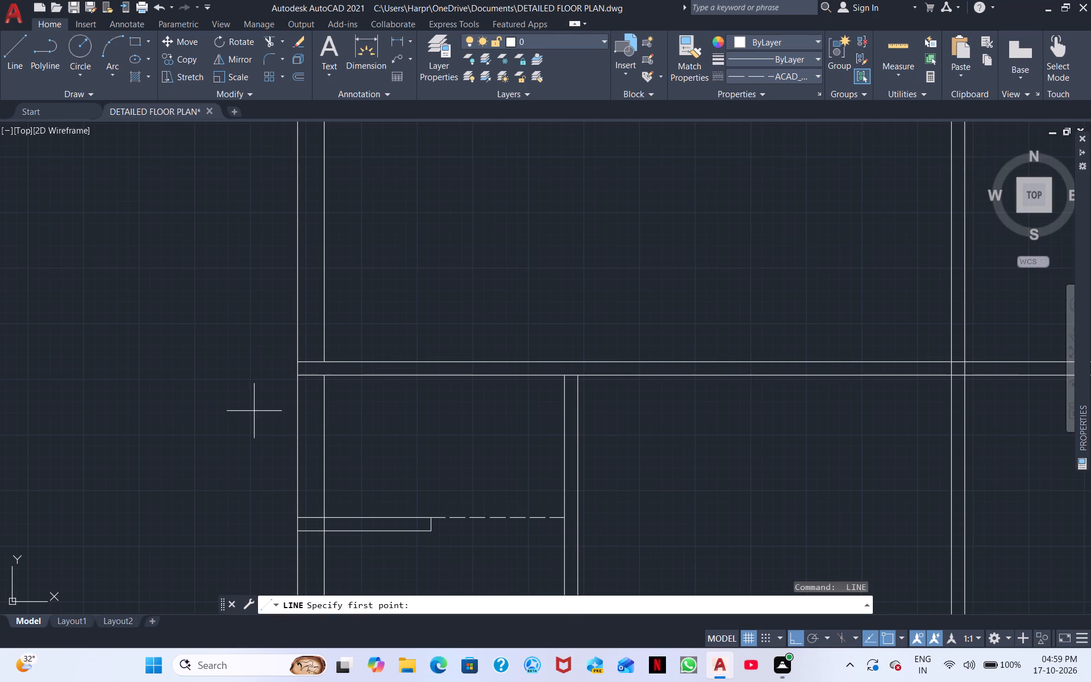
pyautogui.click(324, 375)
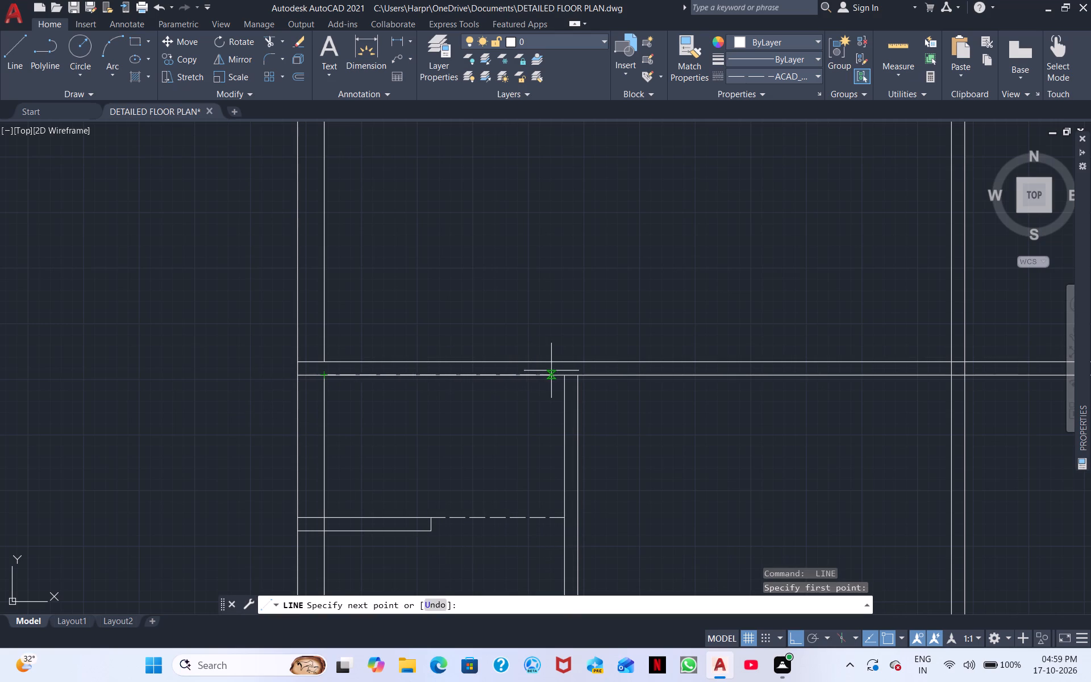
pyautogui.click(563, 373)
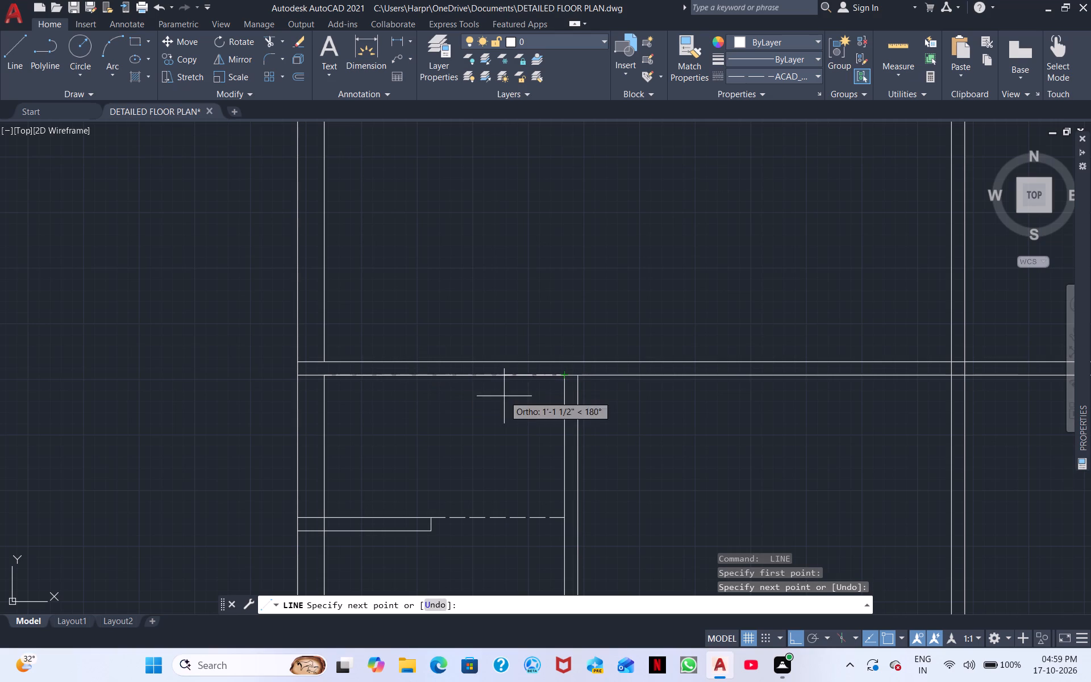
pyautogui.press('space')
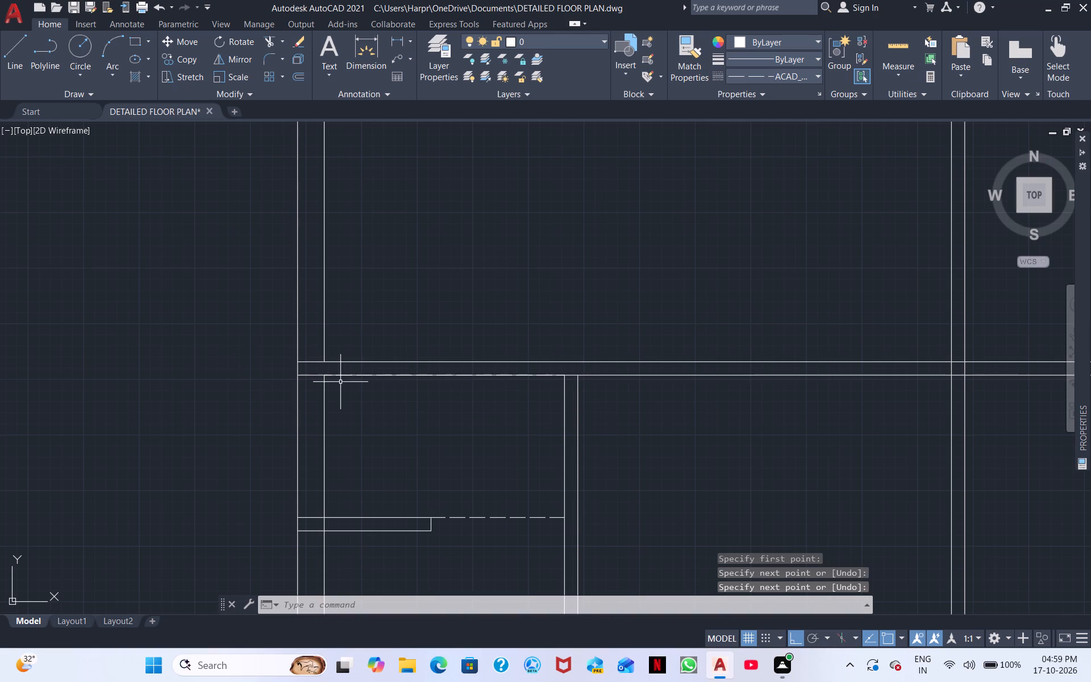
# Draw two crossing dashed diagonals between opposite corners of the compartment enclosed by the horizontal wall and the short wall stub.
pyautogui.rightClick(342, 382)
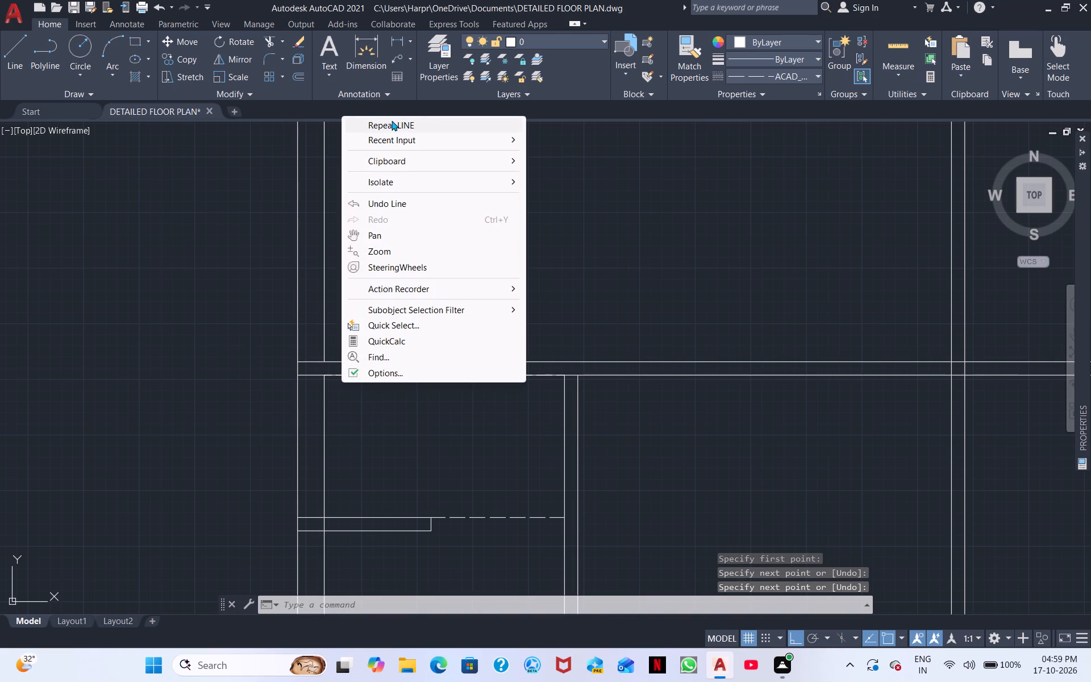
pyautogui.click(392, 120)
pyautogui.click(328, 379)
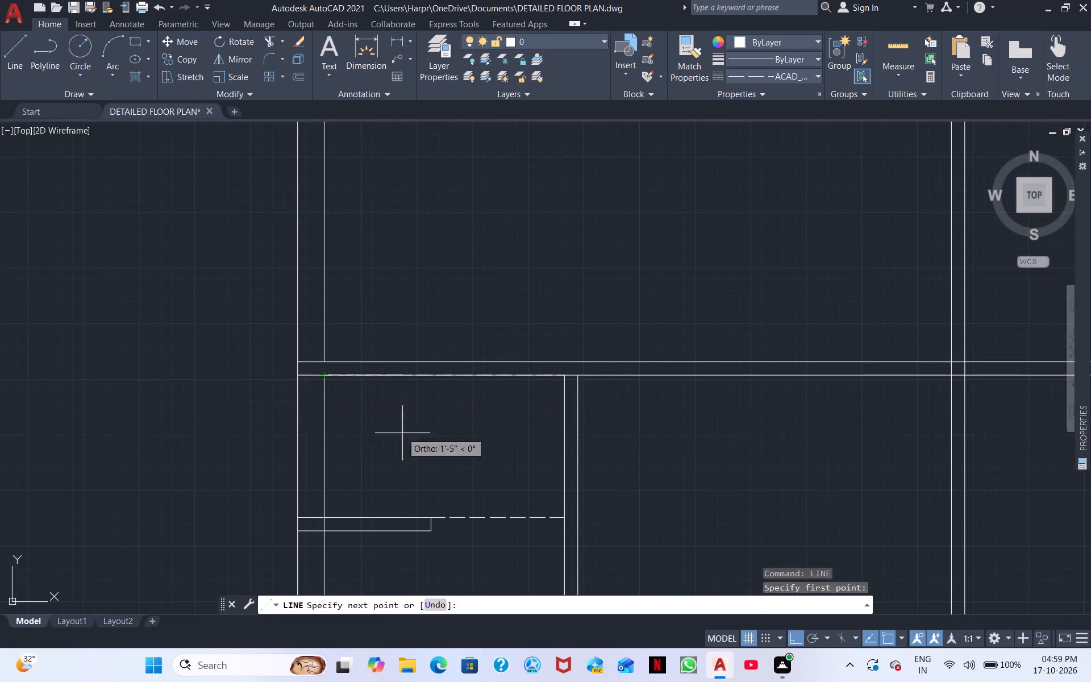
pyautogui.click(562, 517)
pyautogui.press('space')
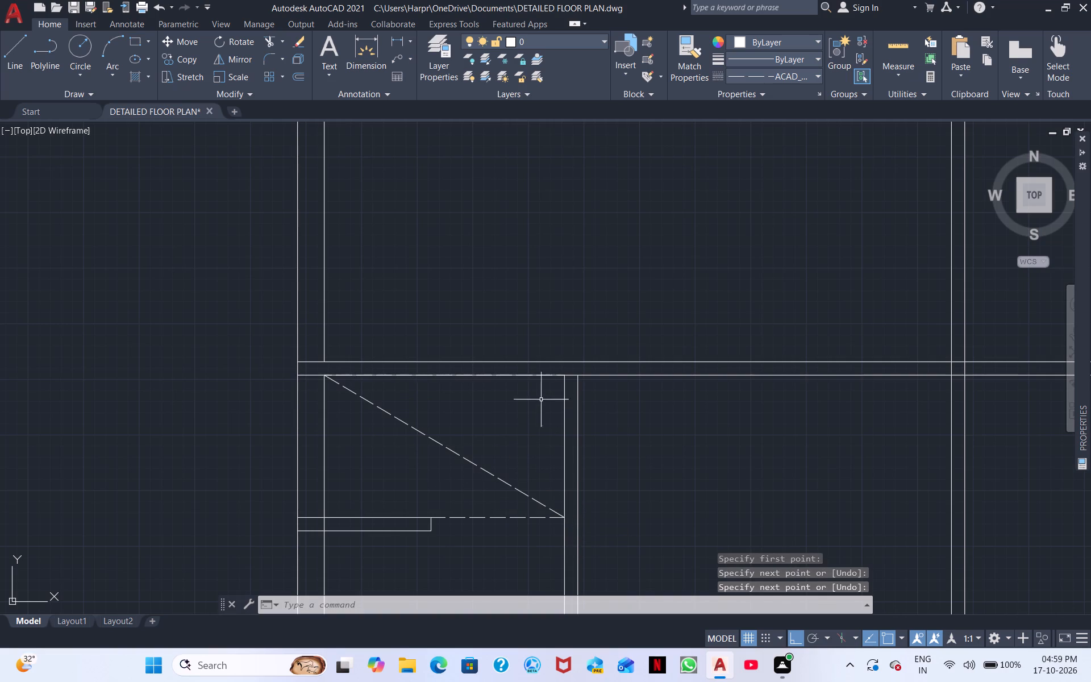
pyautogui.press('space')
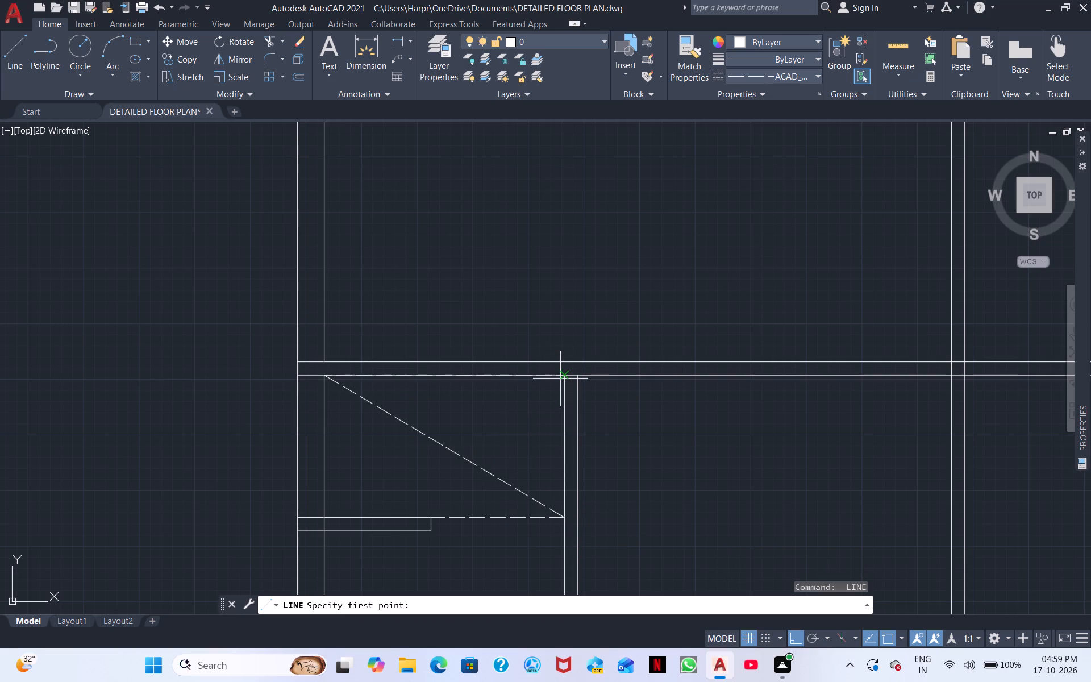
pyautogui.click(564, 377)
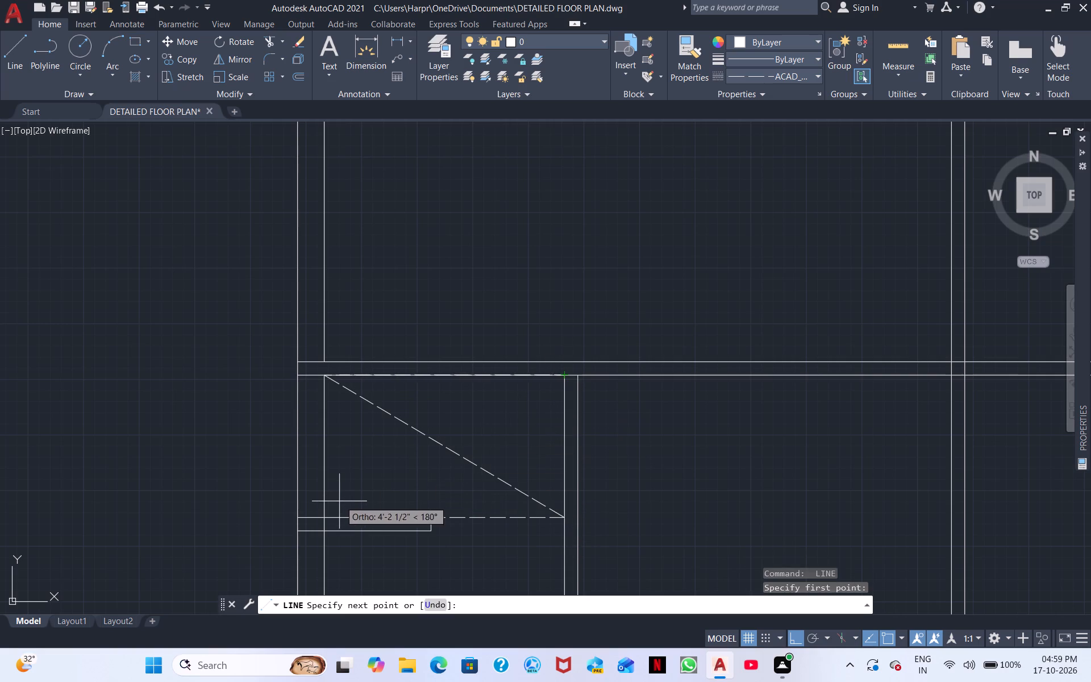
pyautogui.click(328, 513)
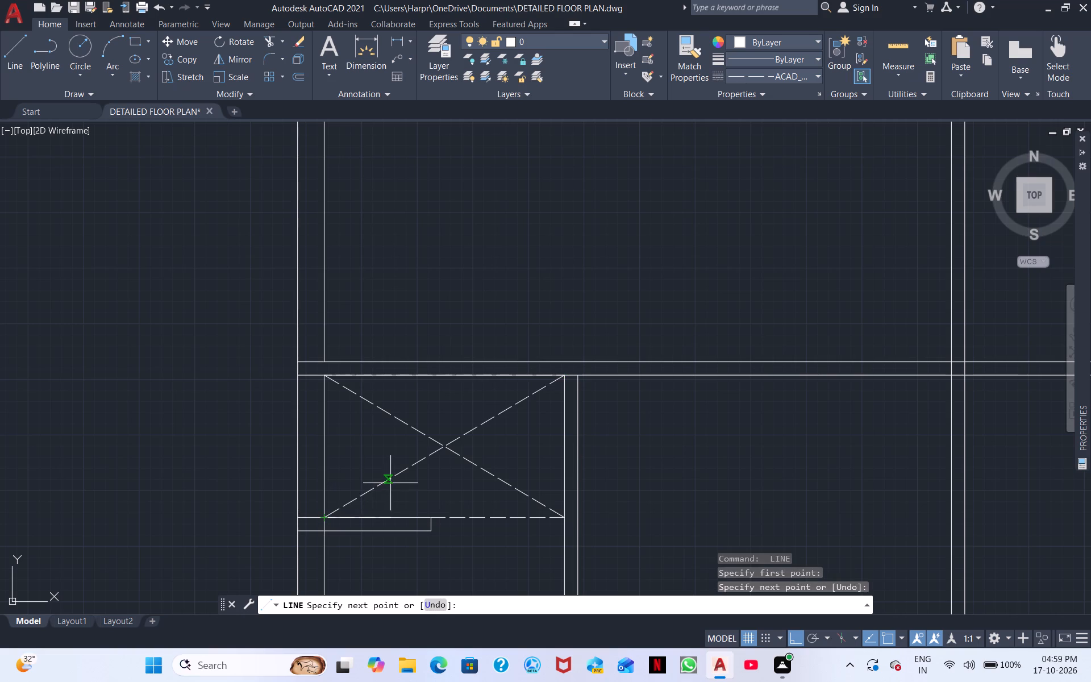
pyautogui.scroll(-1, 398, 423)
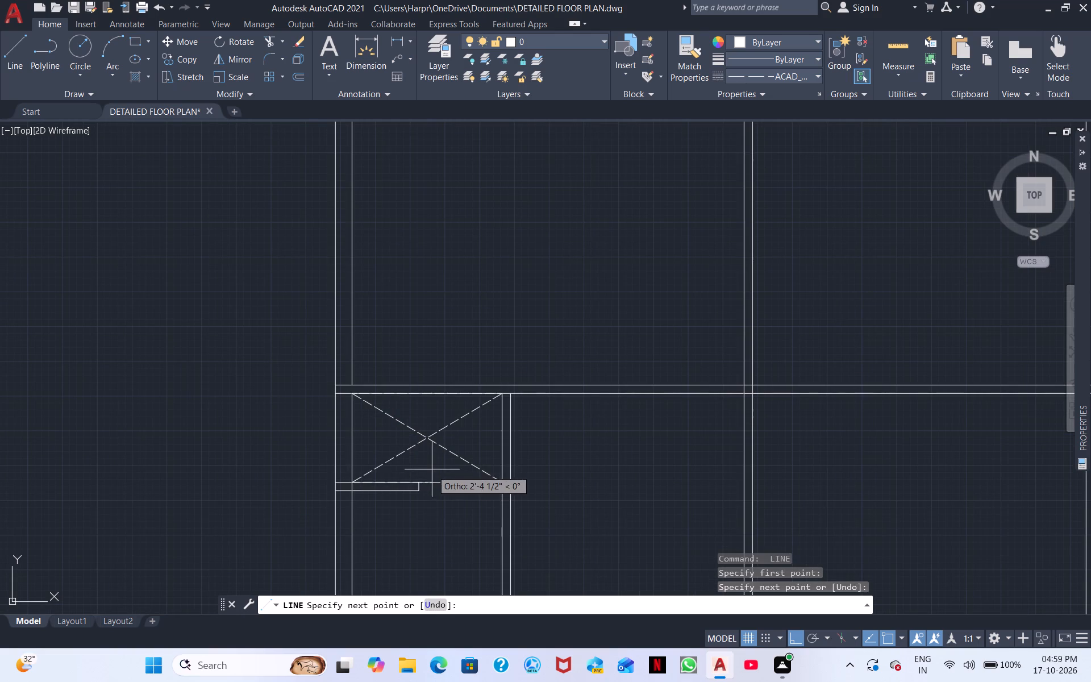
pyautogui.press('Escape')
# Draw a dashed diagonal across the narrow shaft, from its upper-left inner corner to its lower-right inner corner at the lower dashed opening.
pyautogui.scroll(2, 420, 433)
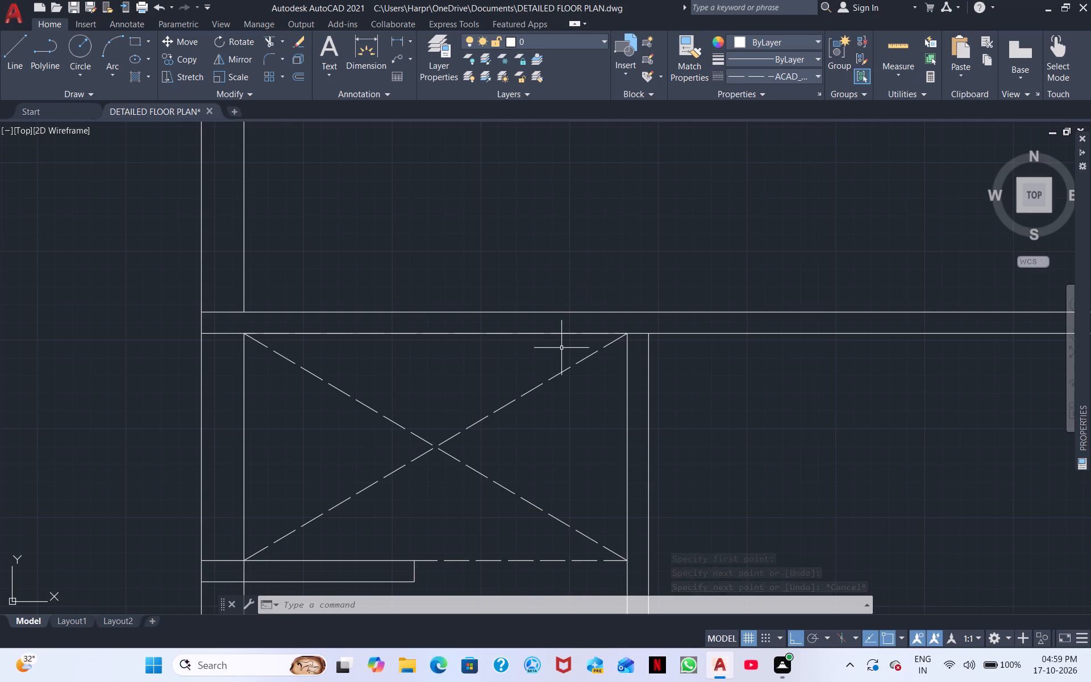
pyautogui.moveTo(446, 543); pyautogui.dragTo(534, 379, button='middle')
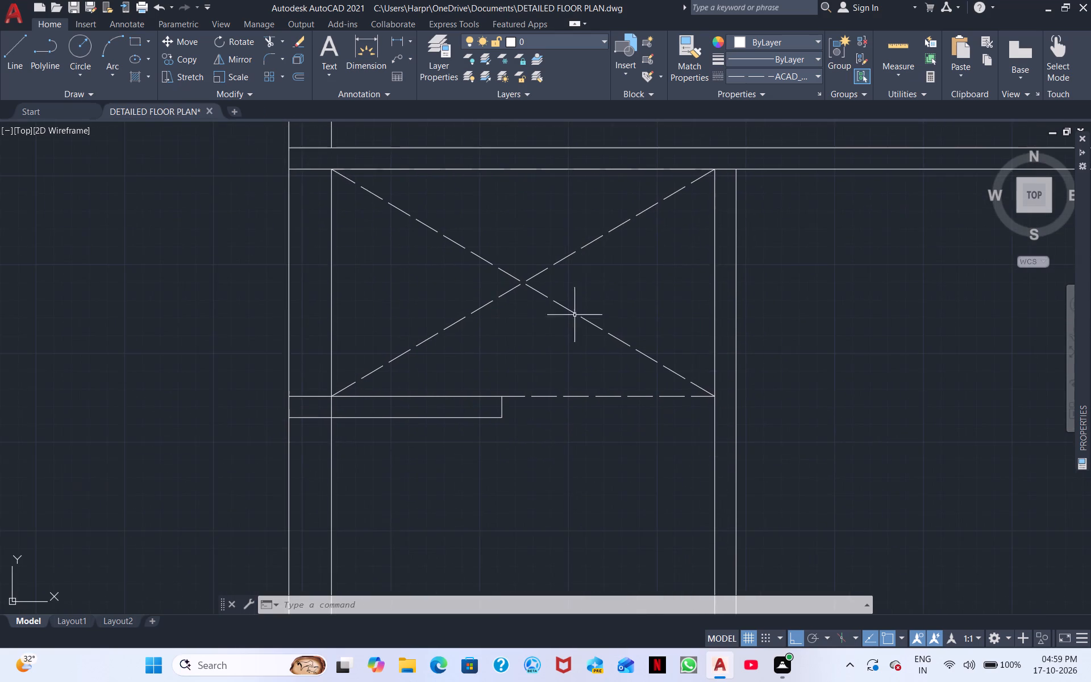
pyautogui.scroll(-2, 540, 415)
pyautogui.moveTo(507, 460); pyautogui.dragTo(421, 193, button='middle')
pyautogui.rightClick(420, 444)
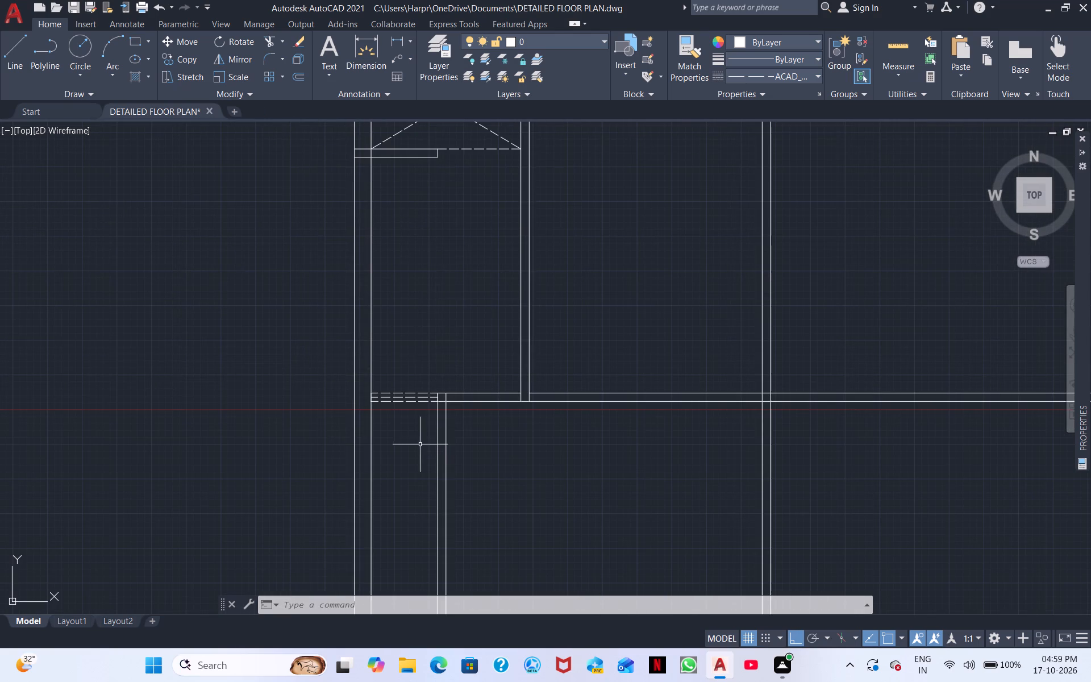
pyautogui.click(484, 185)
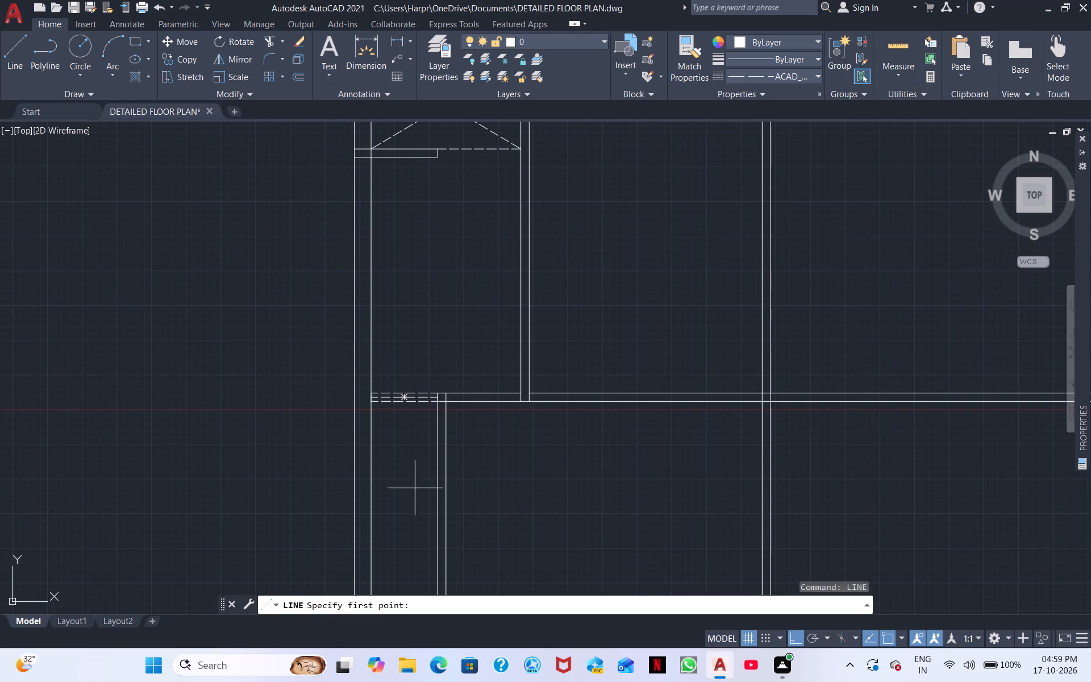
pyautogui.scroll(2, 421, 498)
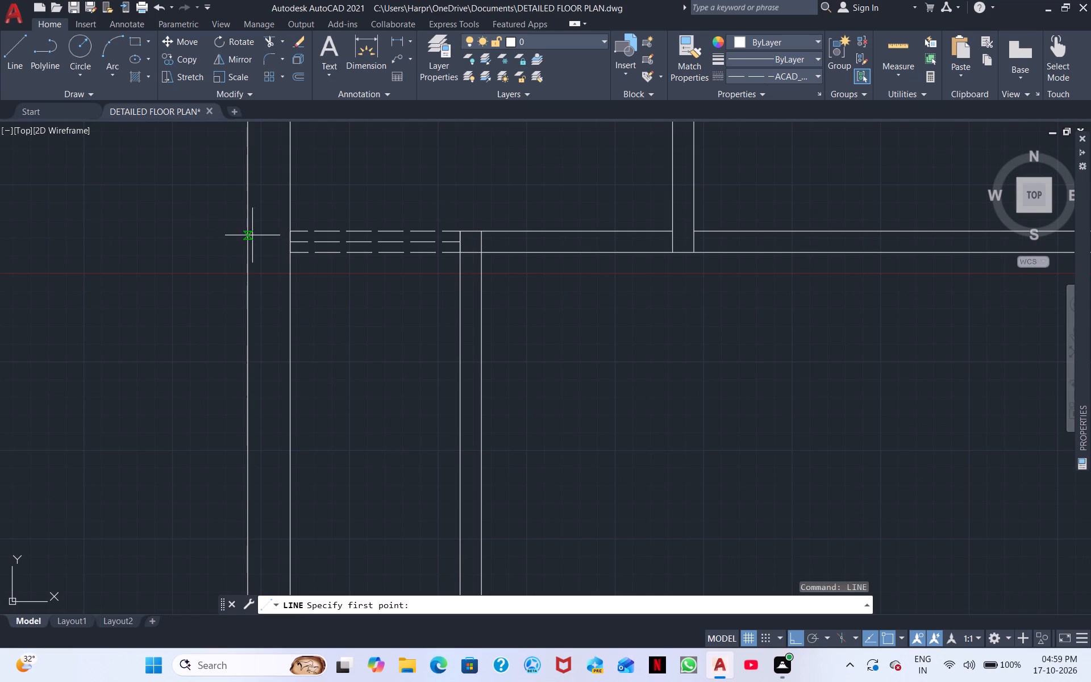
pyautogui.click(295, 254)
pyautogui.moveTo(355, 461); pyautogui.dragTo(220, 210, button='middle')
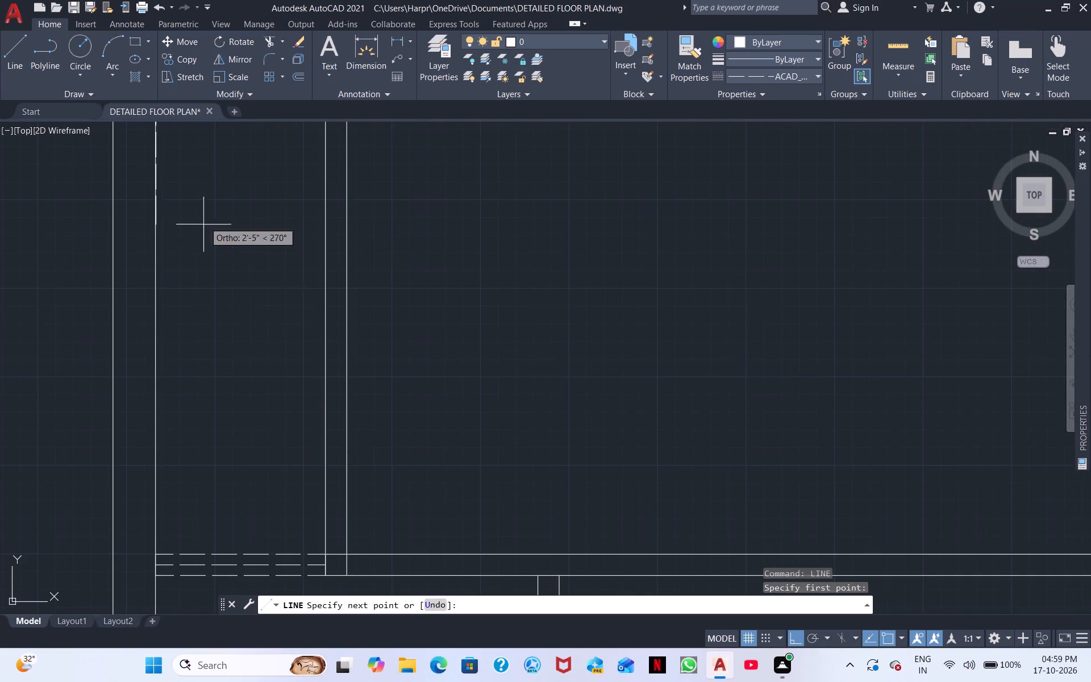
pyautogui.click(323, 556)
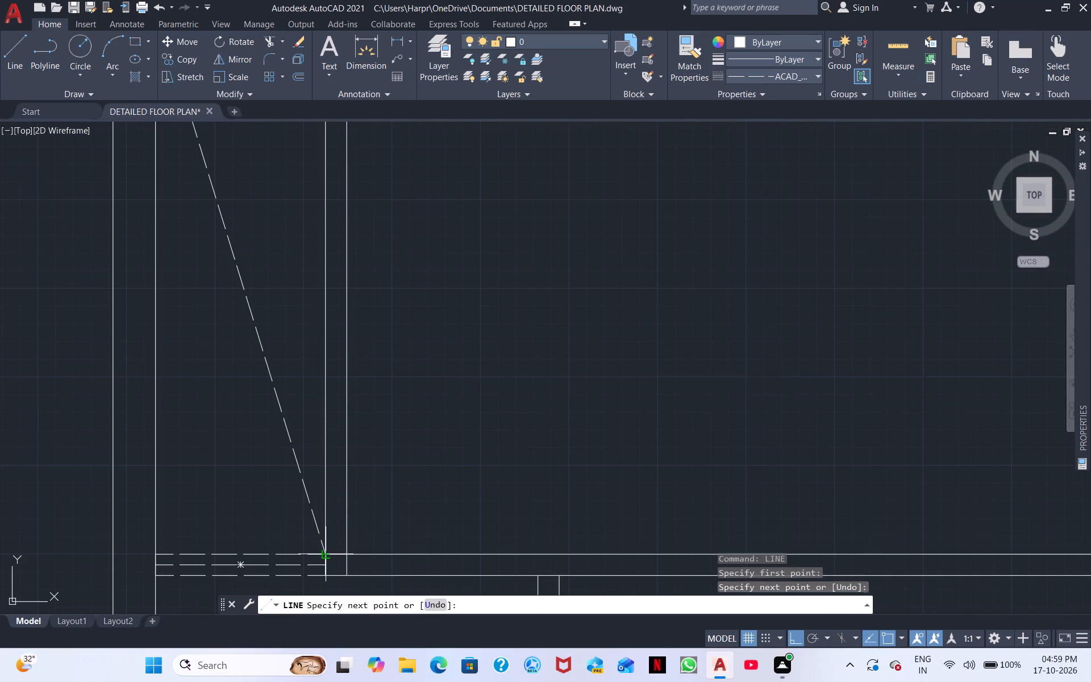
pyautogui.moveTo(236, 464); pyautogui.dragTo(446, 382, button='middle')
pyautogui.rightClick(442, 426)
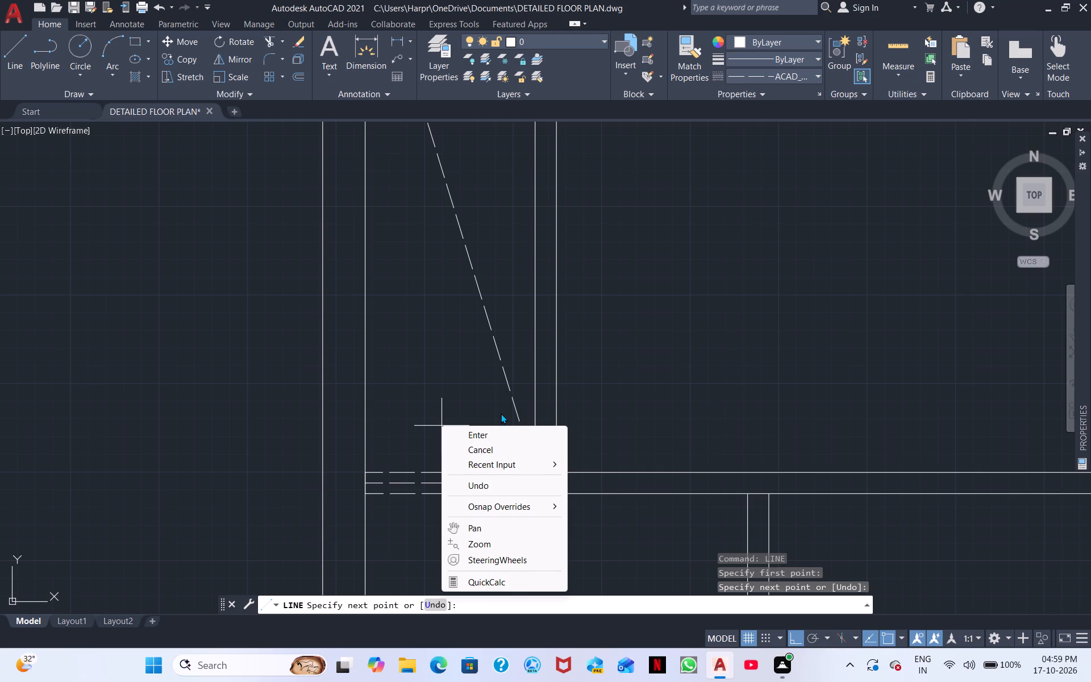
pyautogui.press('Escape')
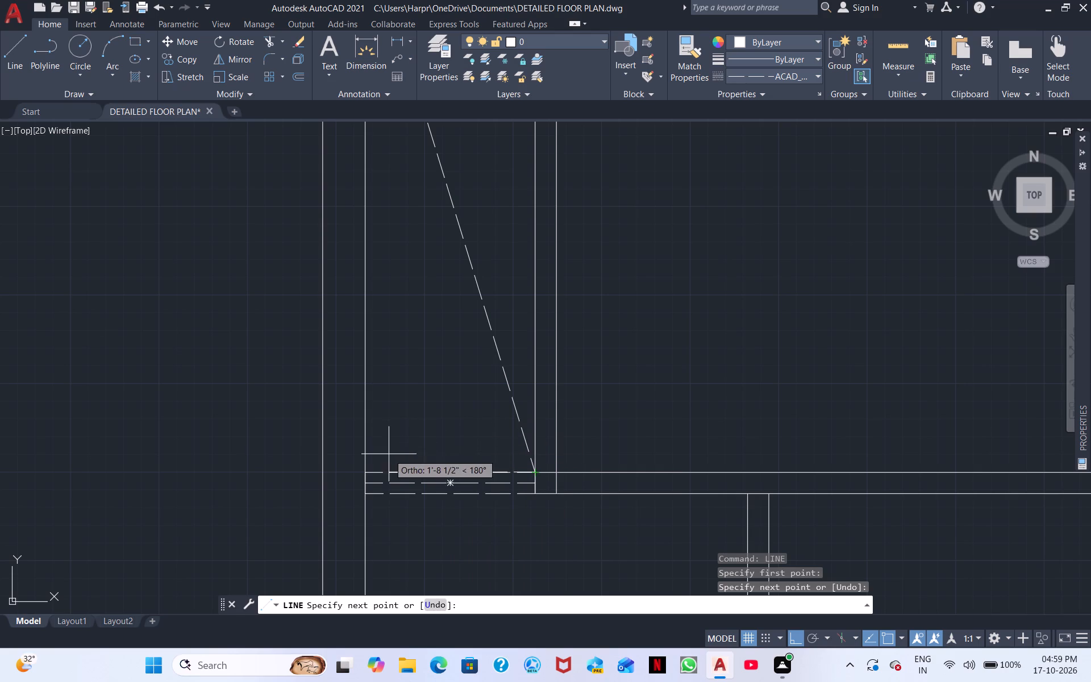
pyautogui.press('Escape')
# Draw the second dashed diagonal across the narrow shaft, from its lower-left inner corner to its upper-right inner corner, completing the cross.
pyautogui.rightClick(577, 435)
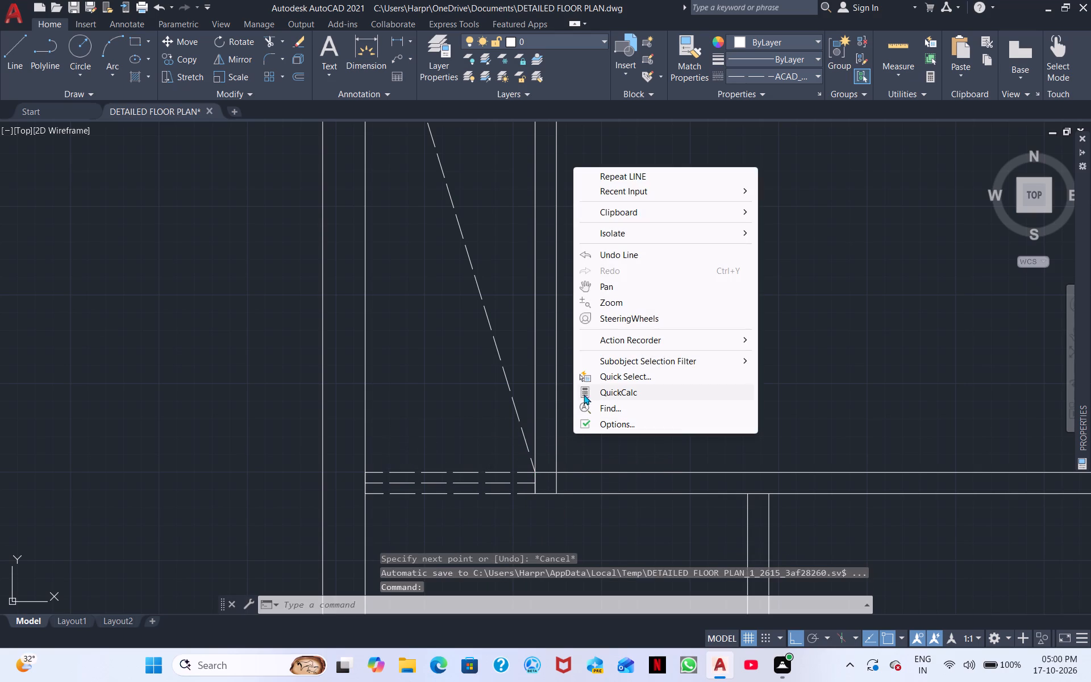
pyautogui.click(626, 178)
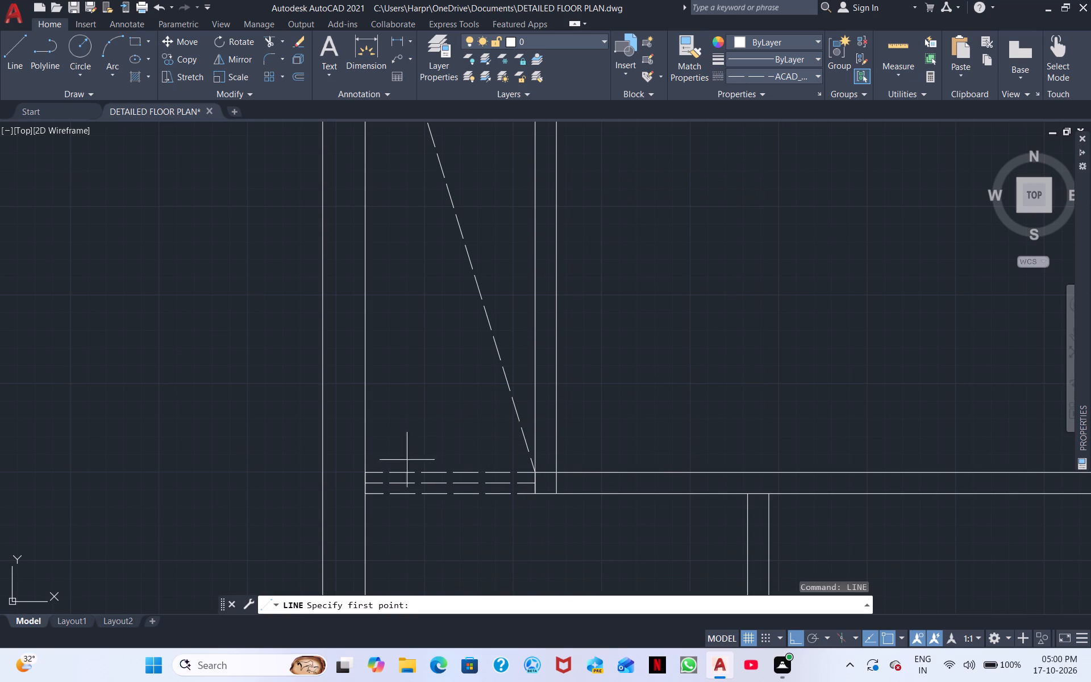
pyautogui.click(366, 474)
pyautogui.moveTo(447, 251); pyautogui.dragTo(368, 342, button='middle')
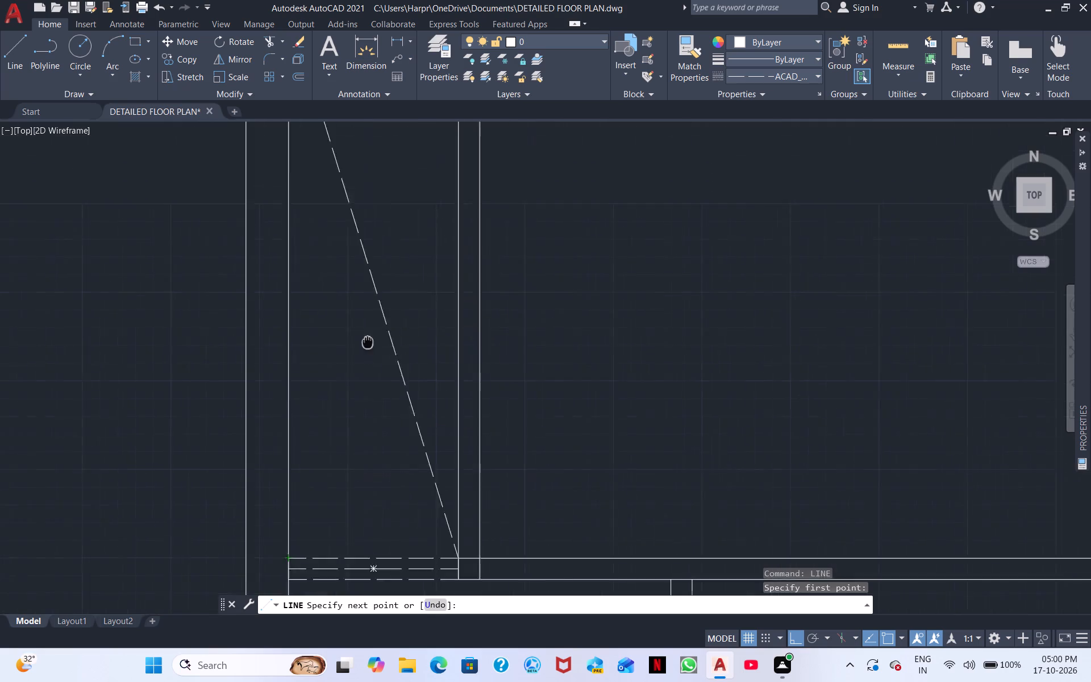
pyautogui.moveTo(368, 342); pyautogui.dragTo(272, 554, button='middle')
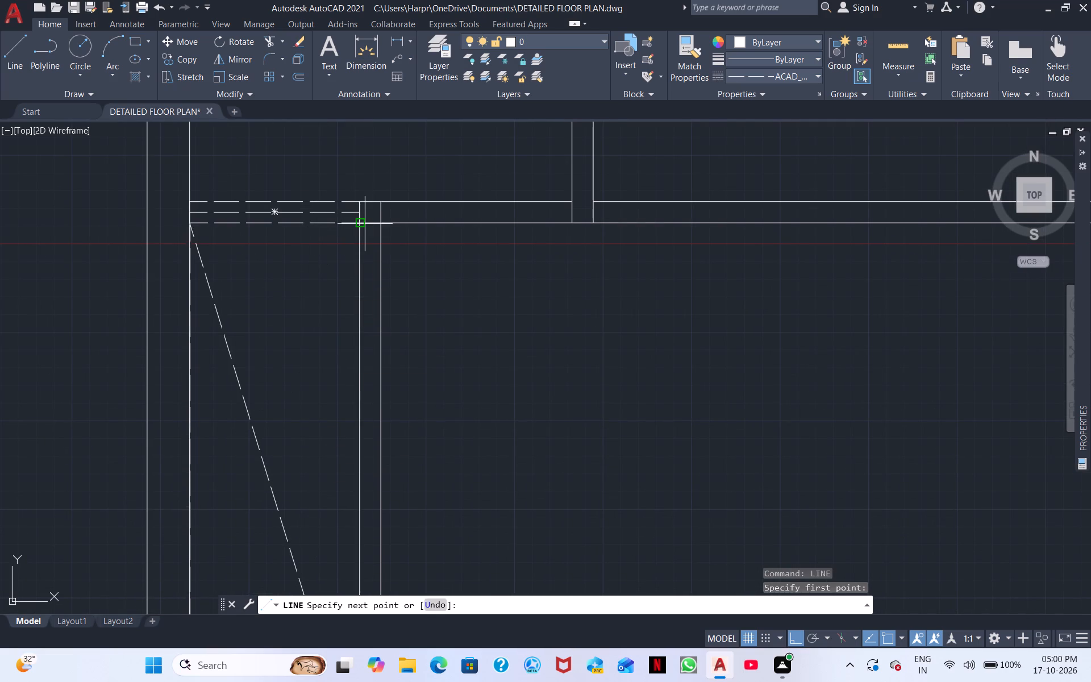
pyautogui.click(356, 226)
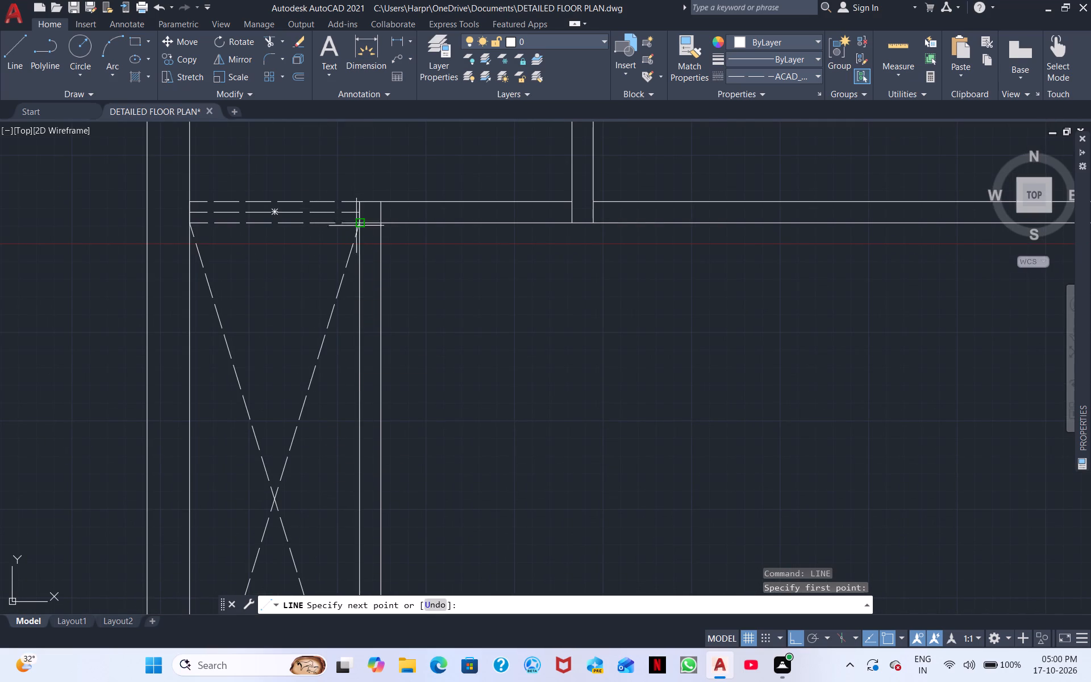
pyautogui.press('Escape')
# Draw a dashed diagonal across the opening between the two lowest facing wall stubs, from the left stub's upper corner to the right stub's lower corner.
pyautogui.moveTo(584, 446); pyautogui.dragTo(583, 444, button='middle')
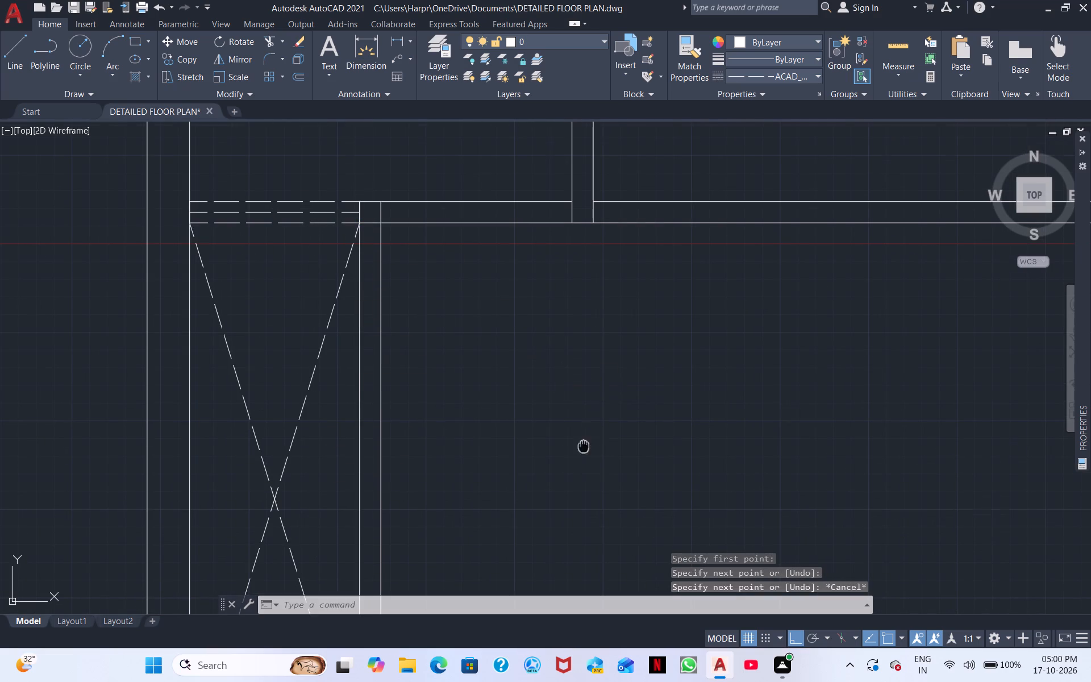
pyautogui.moveTo(583, 444); pyautogui.dragTo(324, 206, button='middle')
pyautogui.scroll(-2, 285, 183)
pyautogui.scroll(-2, 433, 335)
pyautogui.moveTo(352, 448); pyautogui.dragTo(236, 303, button='middle')
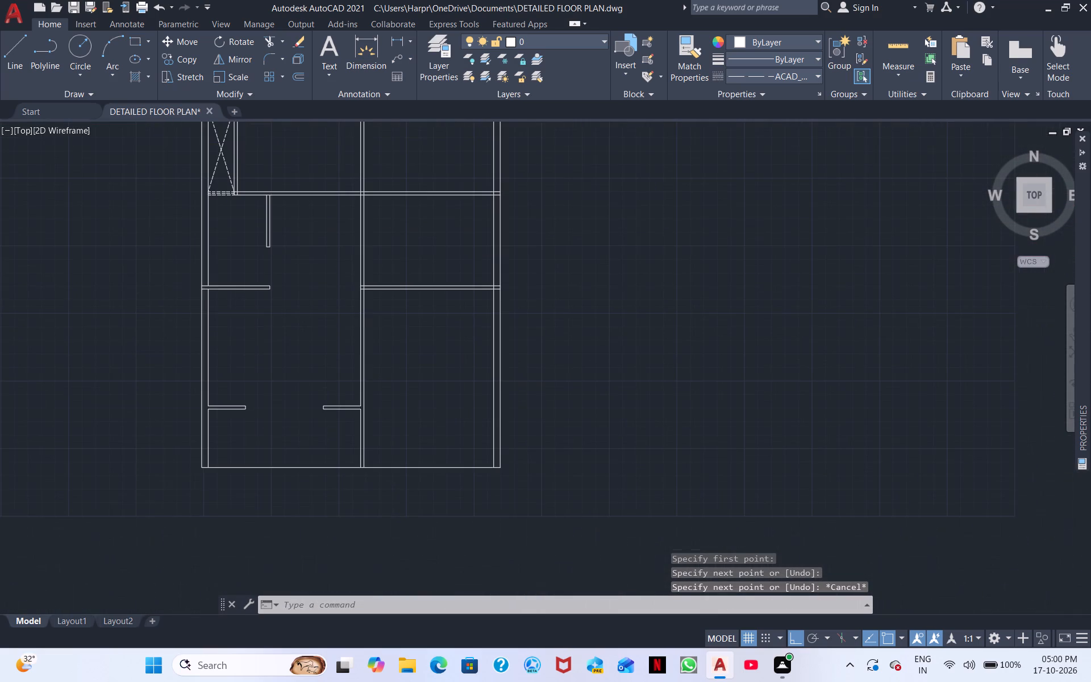
pyautogui.rightClick(413, 402)
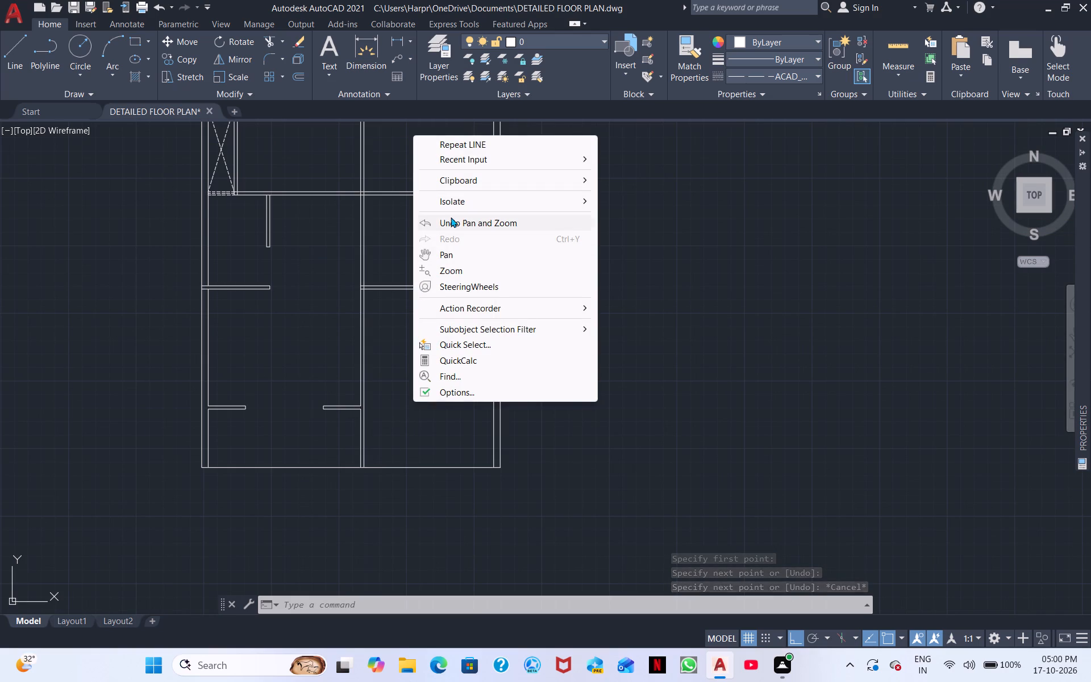
pyautogui.click(473, 144)
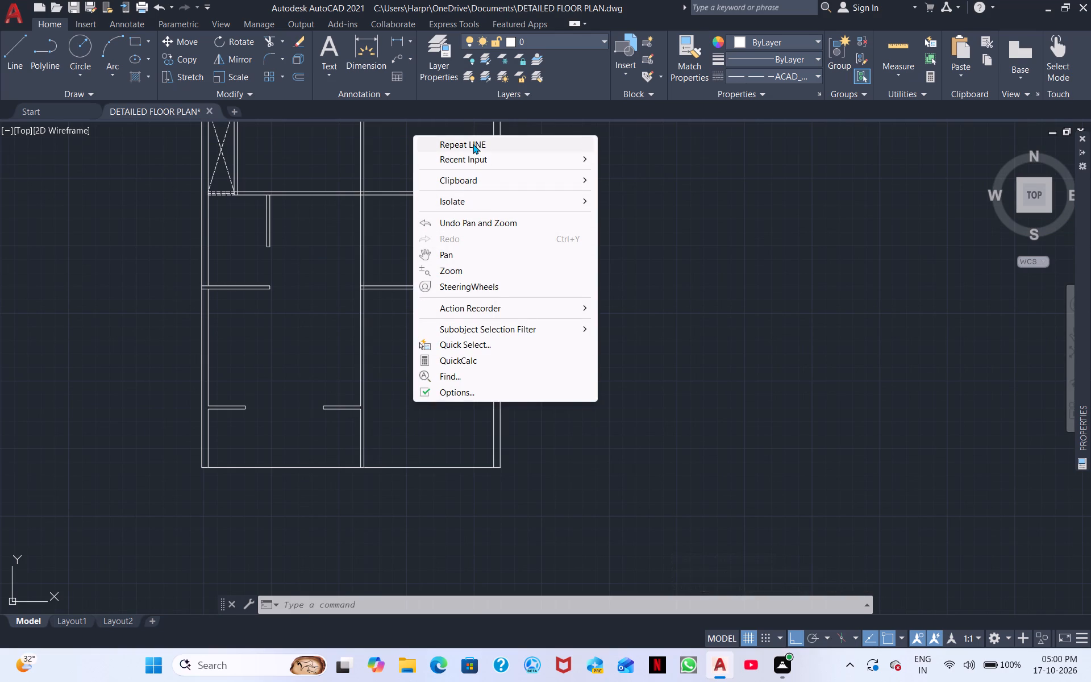
pyautogui.scroll(2, 342, 393)
pyautogui.moveTo(159, 501); pyautogui.dragTo(289, 418, button='middle')
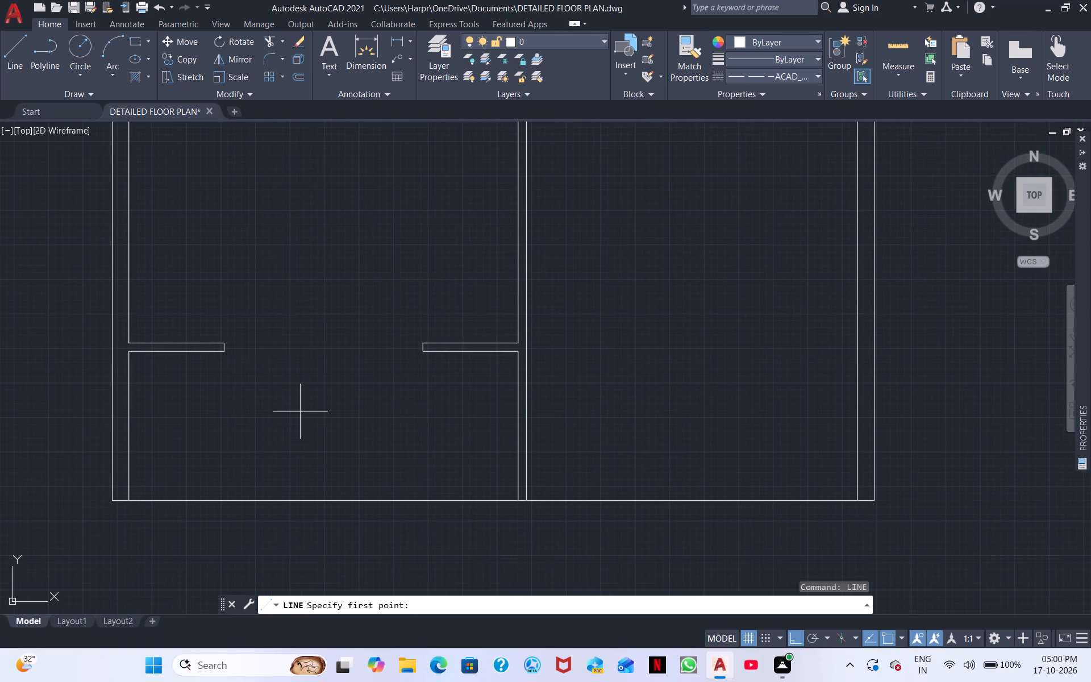
pyautogui.moveTo(292, 397); pyautogui.dragTo(465, 401, button='middle')
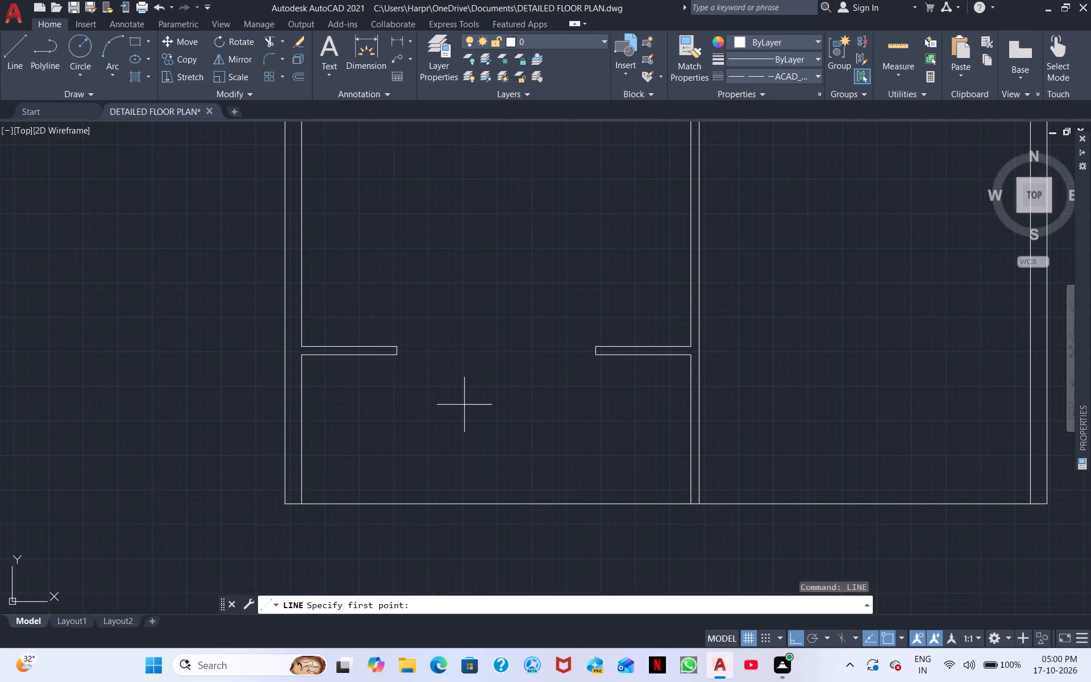
pyautogui.scroll(2, 407, 351)
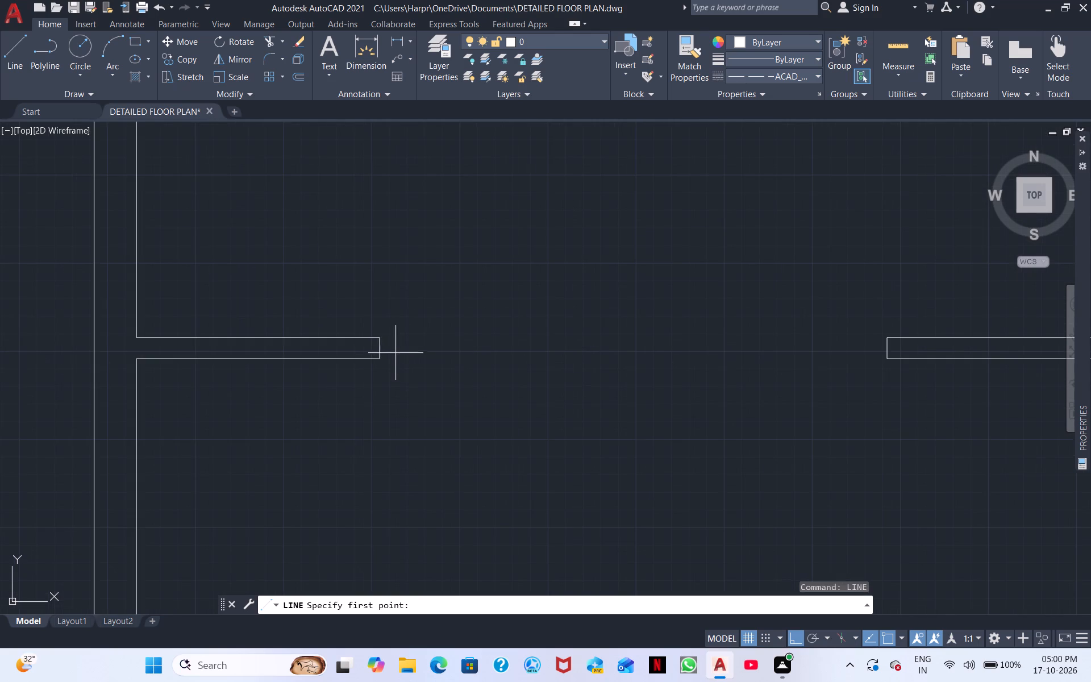
pyautogui.click(377, 336)
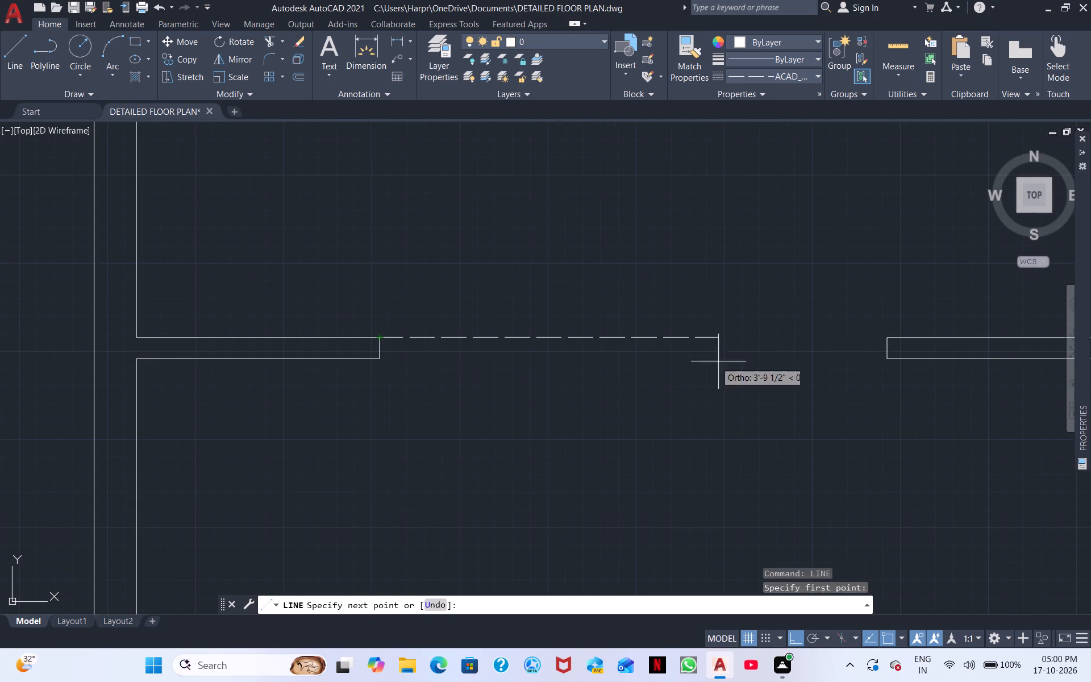
pyautogui.click(886, 359)
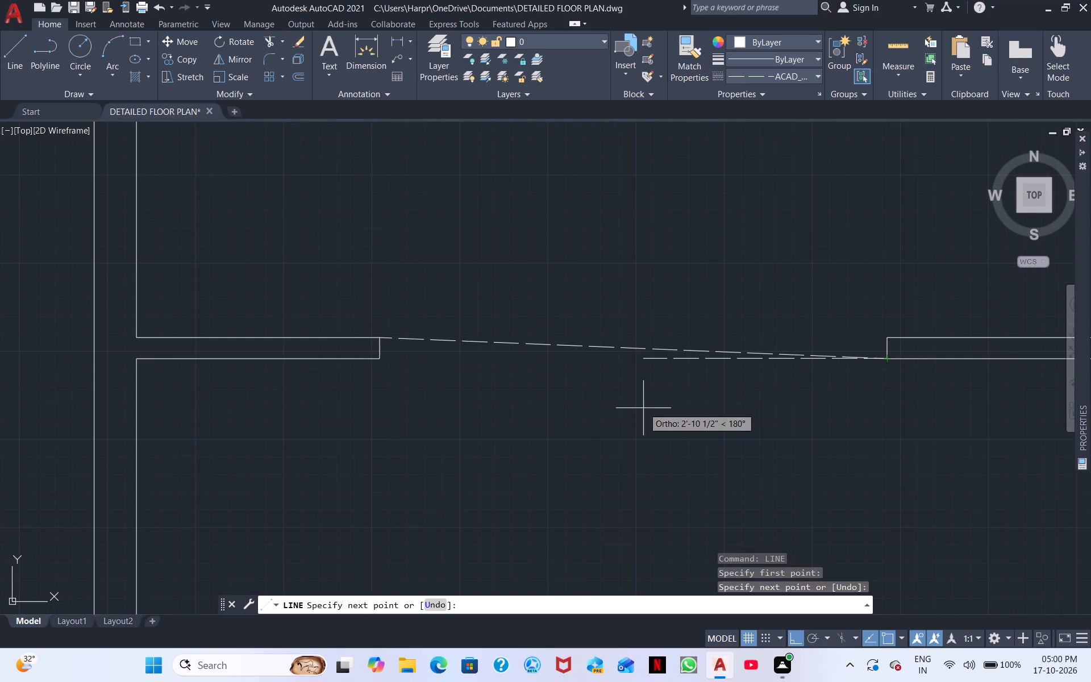
pyautogui.rightClick(647, 406)
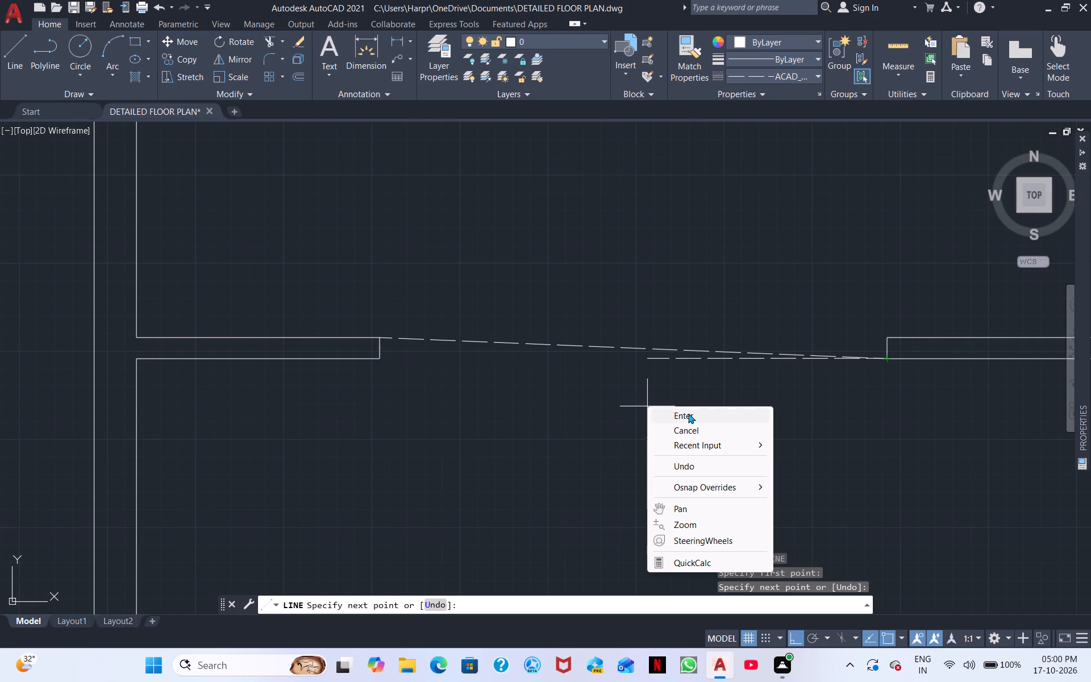
pyautogui.click(688, 413)
# Draw the opposite dashed diagonal across the same opening, from the left stub's lower corner to the right stub's upper corner.
pyautogui.rightClick(618, 431)
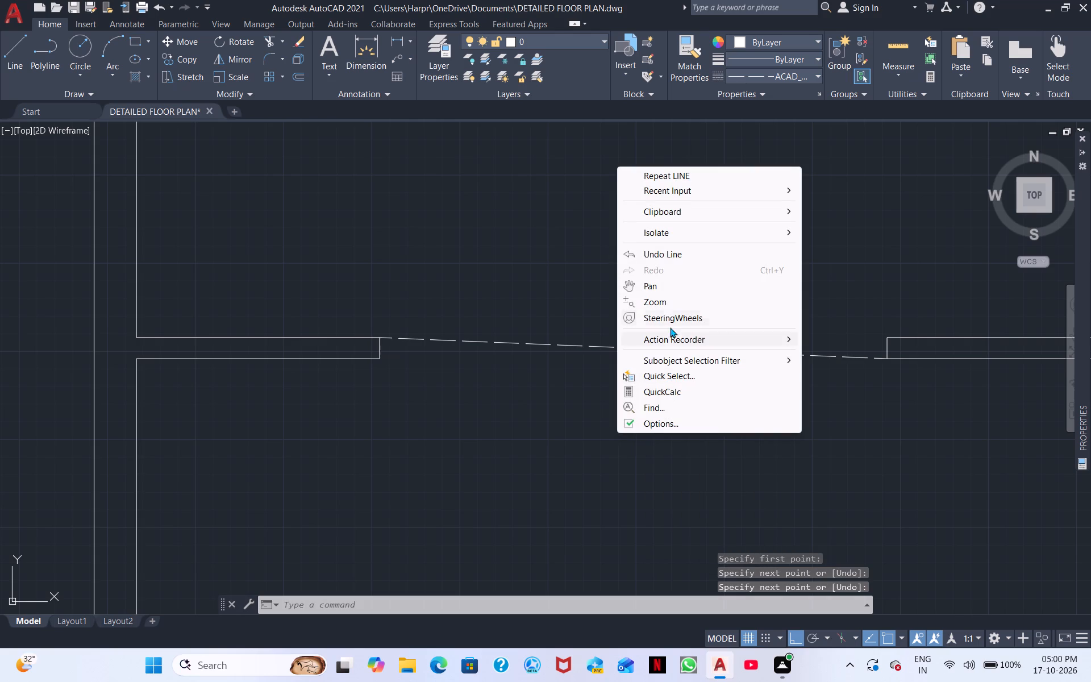
pyautogui.click(654, 170)
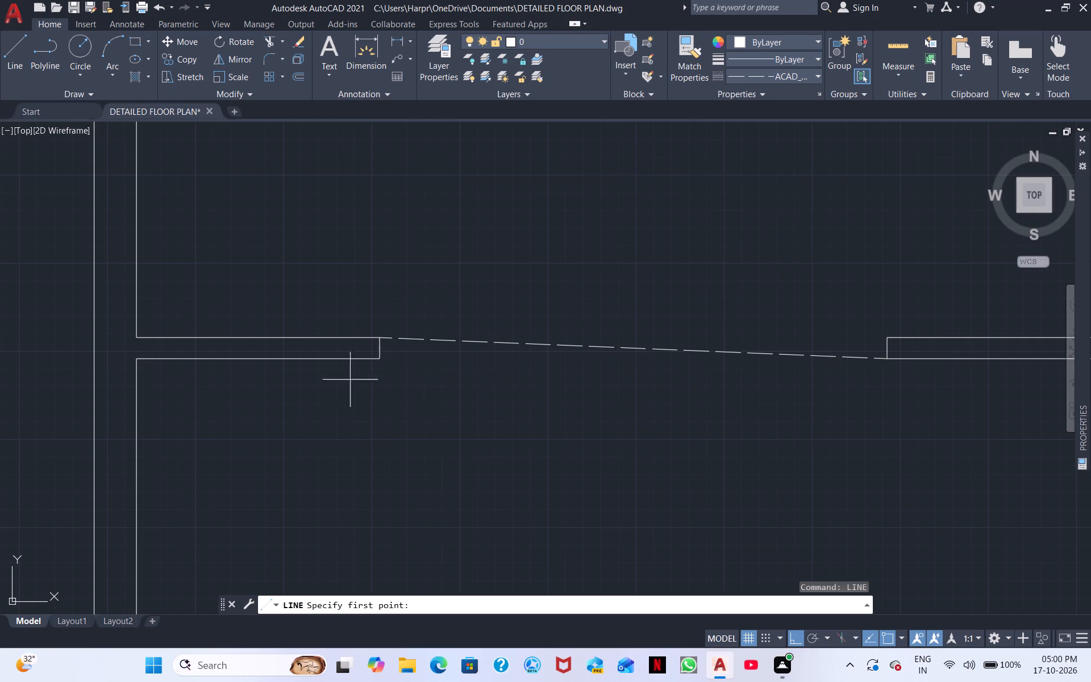
pyautogui.click(383, 360)
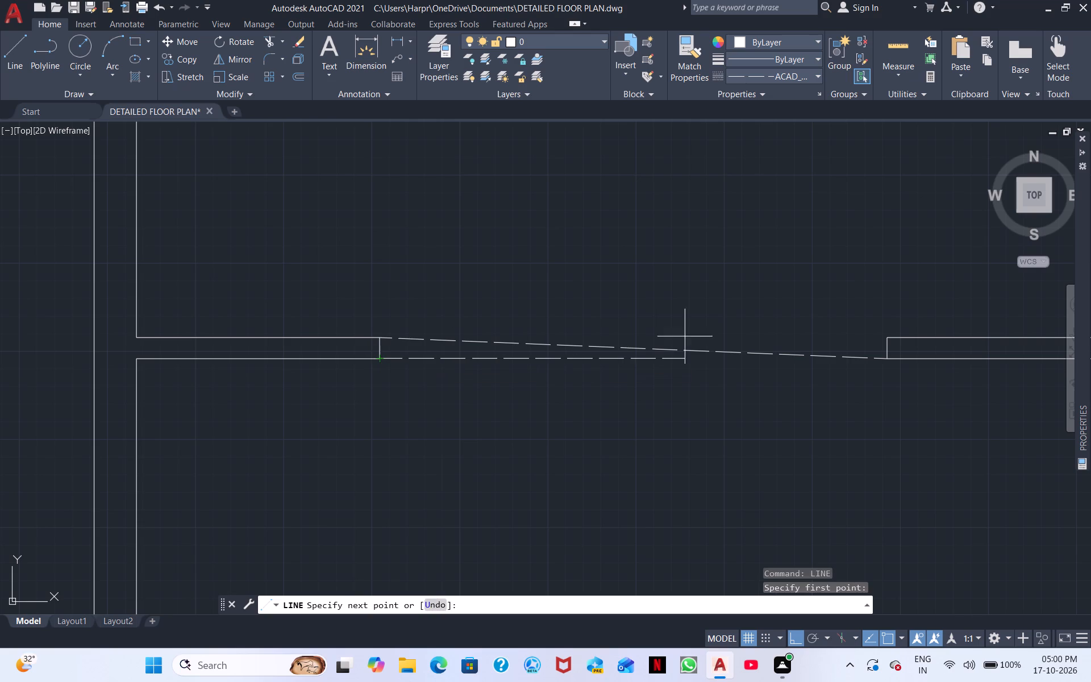
pyautogui.click(888, 334)
pyautogui.press('Escape')
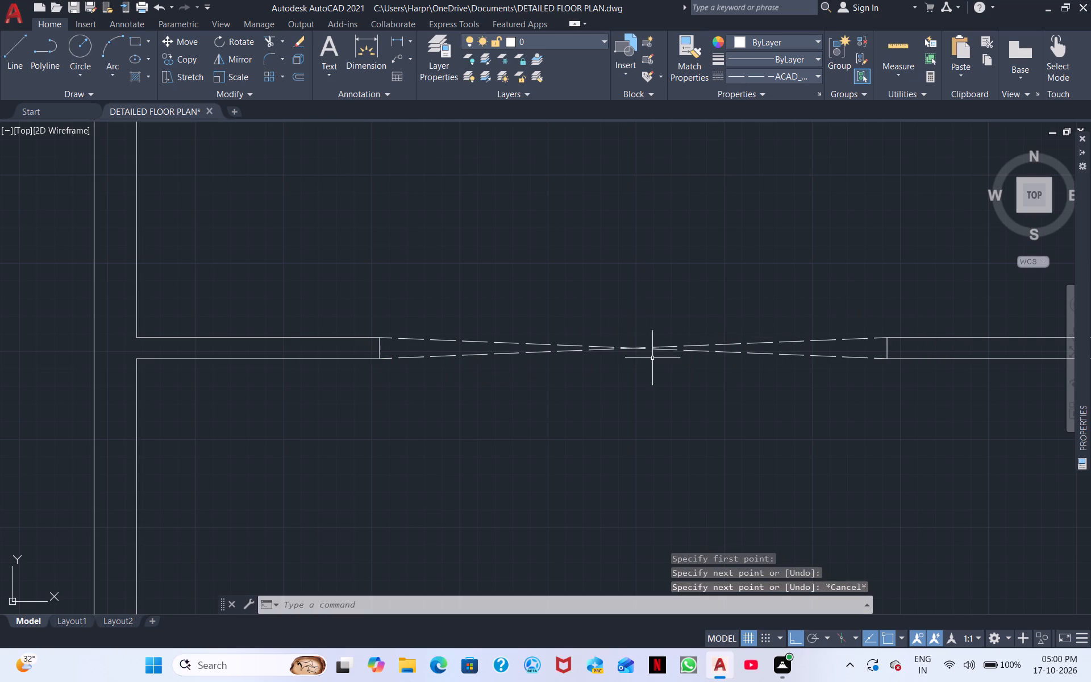
# In the opening of the next horizontal wall above, draw a dashed diagonal from the stub's lower end corner to the right-hand wall's upper junction corner.
pyautogui.scroll(-1, 655, 365)
pyautogui.scroll(-2, 702, 320)
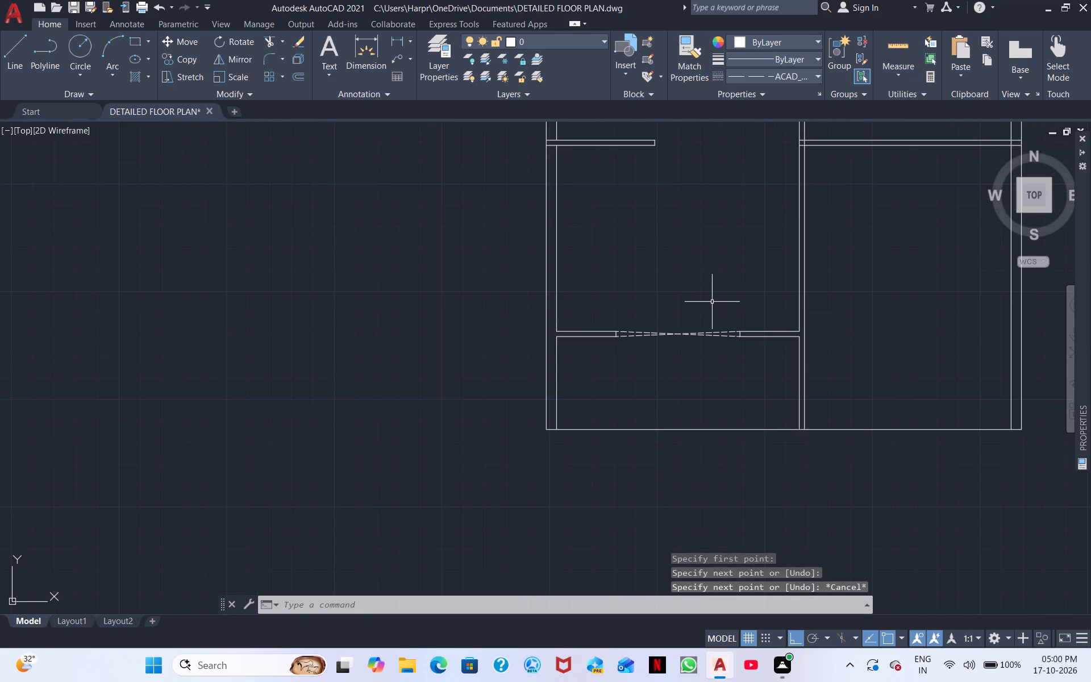
pyautogui.moveTo(696, 297); pyautogui.dragTo(597, 453, button='middle')
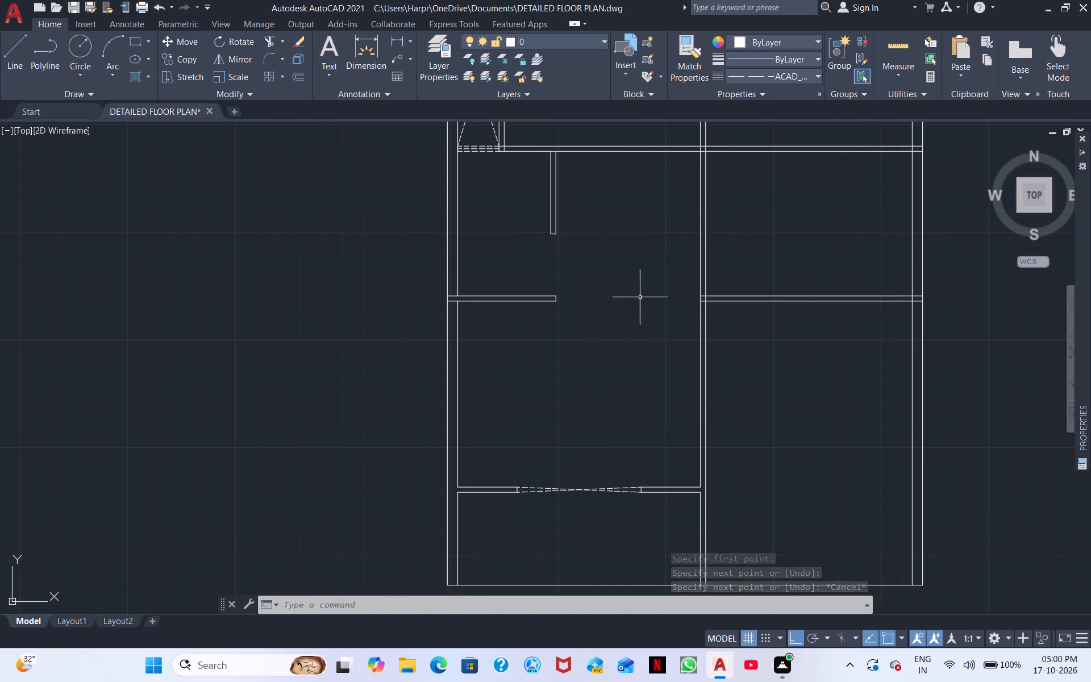
pyautogui.rightClick(625, 308)
pyautogui.click(673, 321)
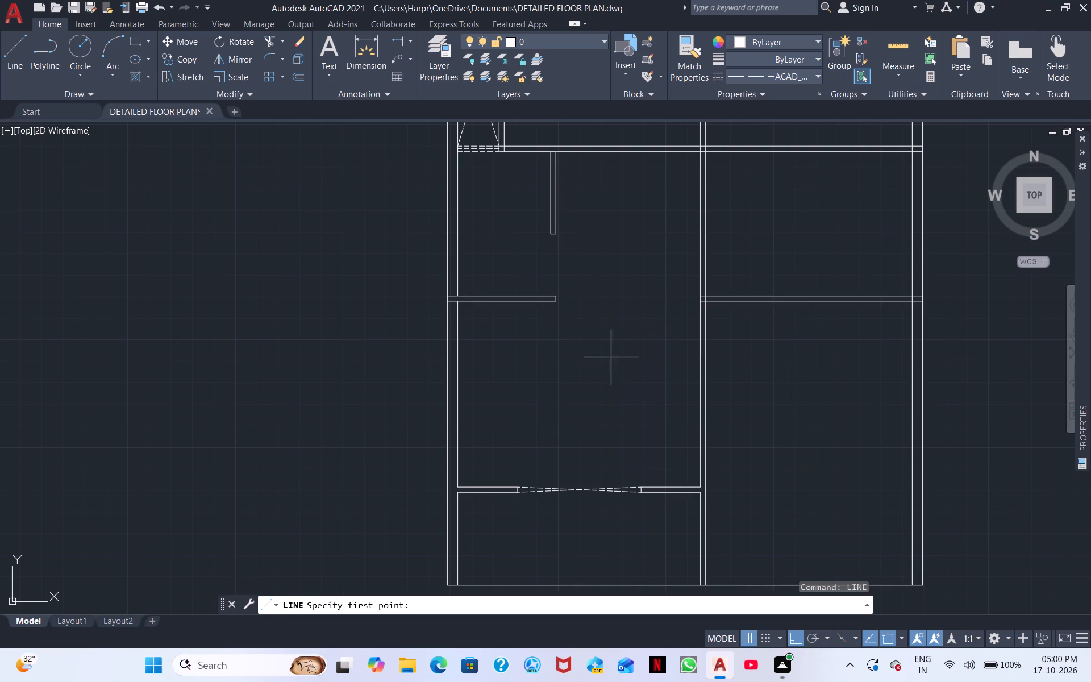
pyautogui.scroll(1, 596, 367)
pyautogui.scroll(1, 517, 274)
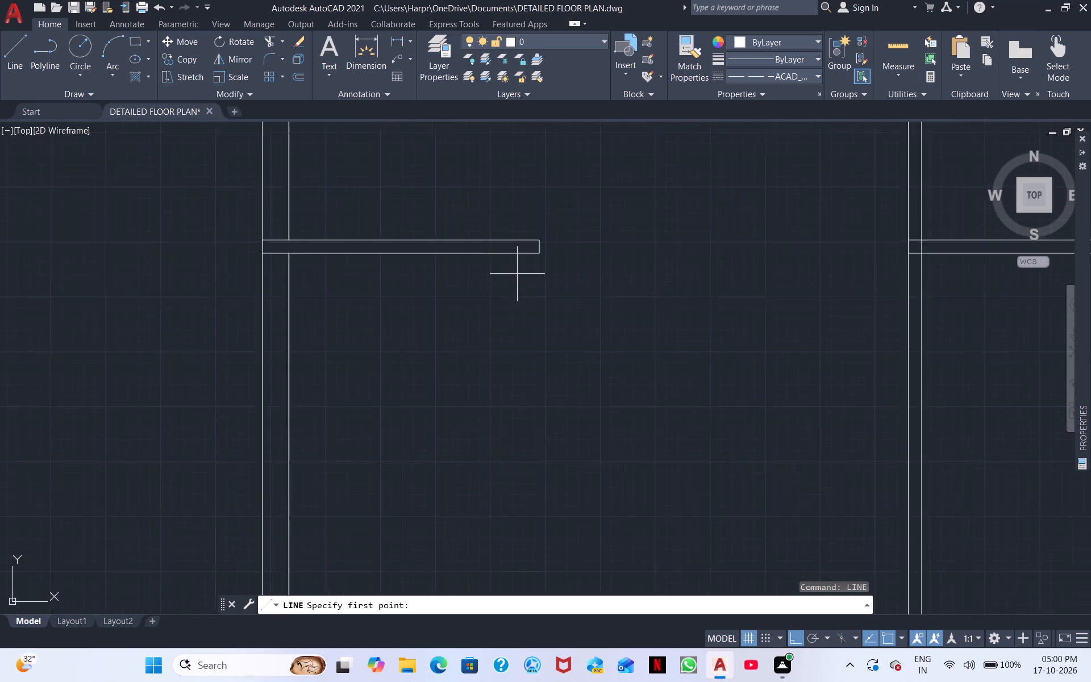
pyautogui.scroll(1, 517, 274)
pyautogui.moveTo(527, 270); pyautogui.dragTo(311, 359, button='middle')
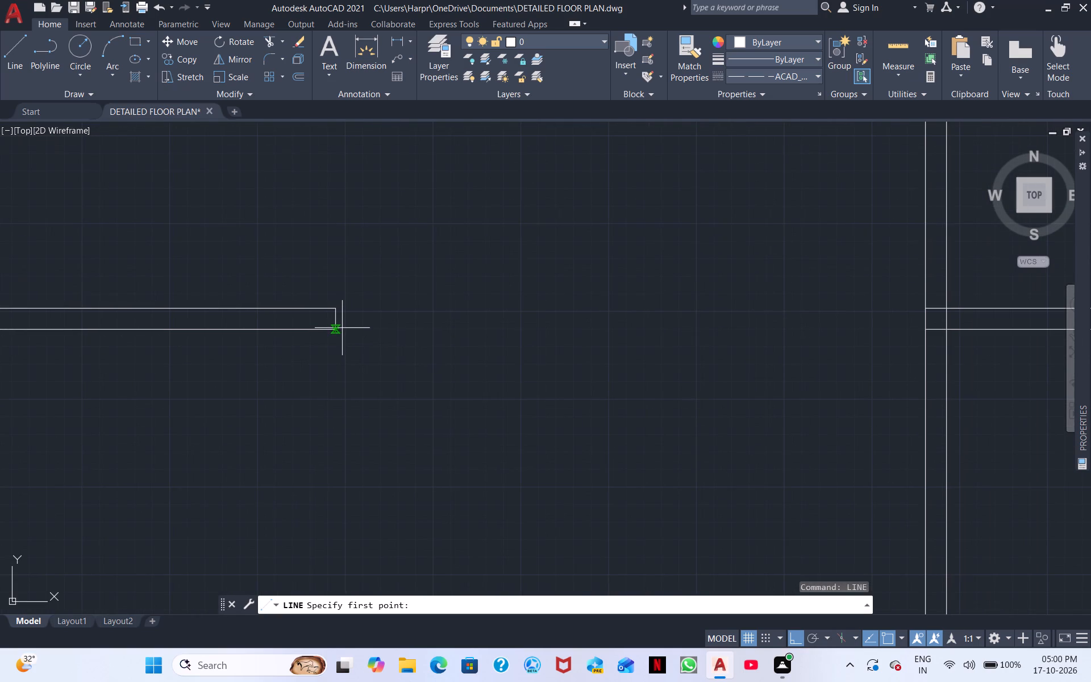
pyautogui.click(338, 331)
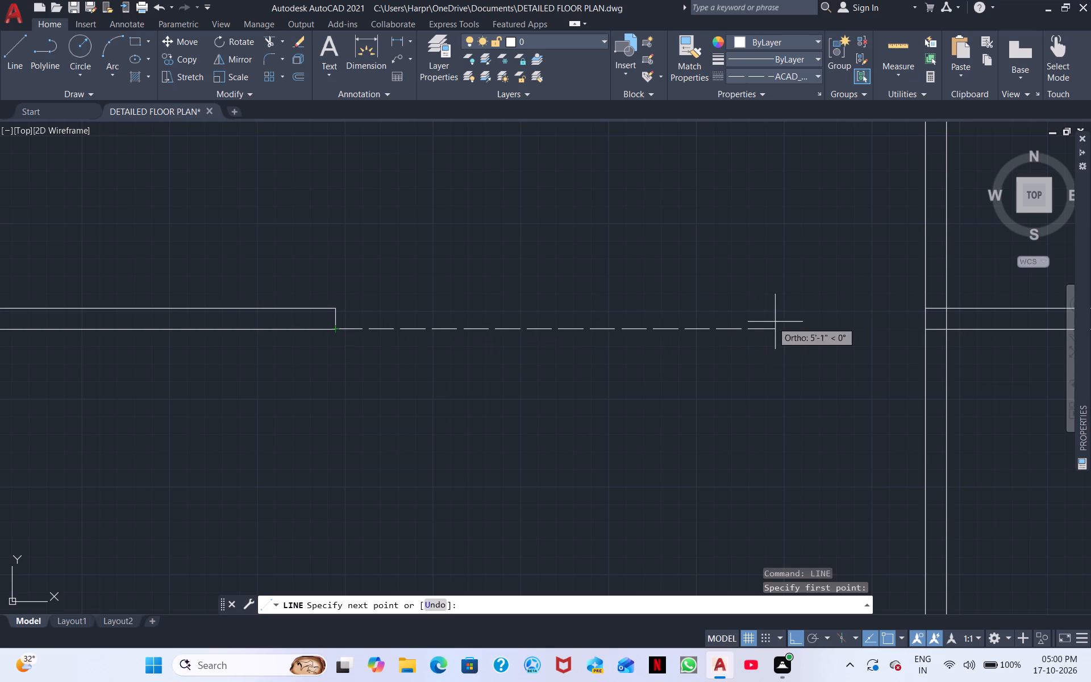
pyautogui.click(927, 310)
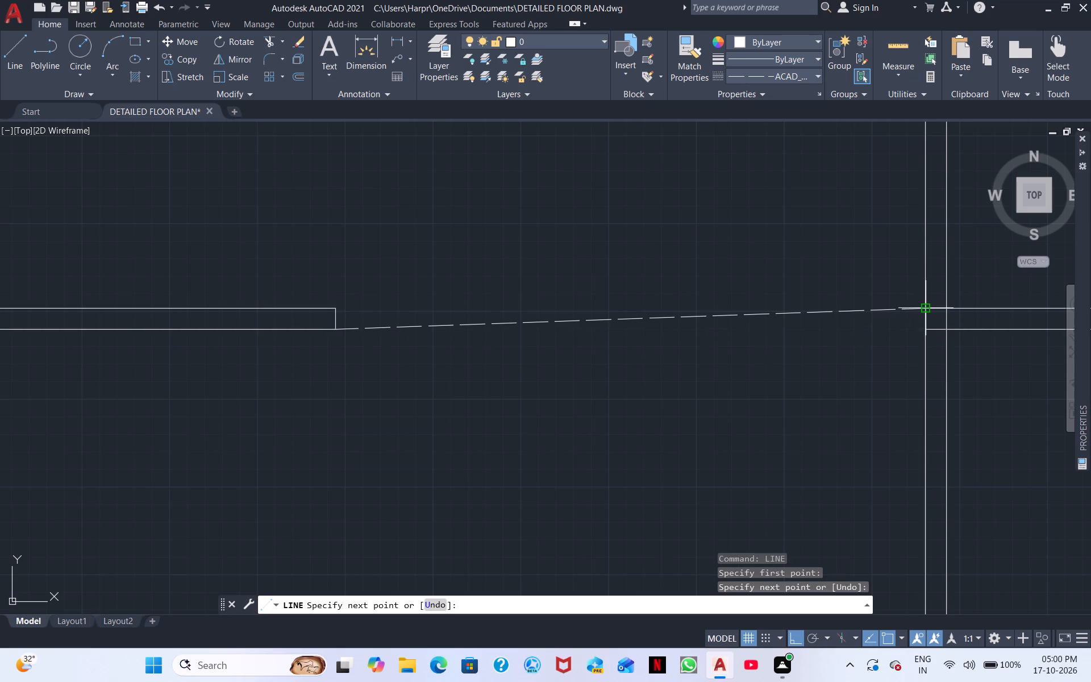
pyautogui.press('`')
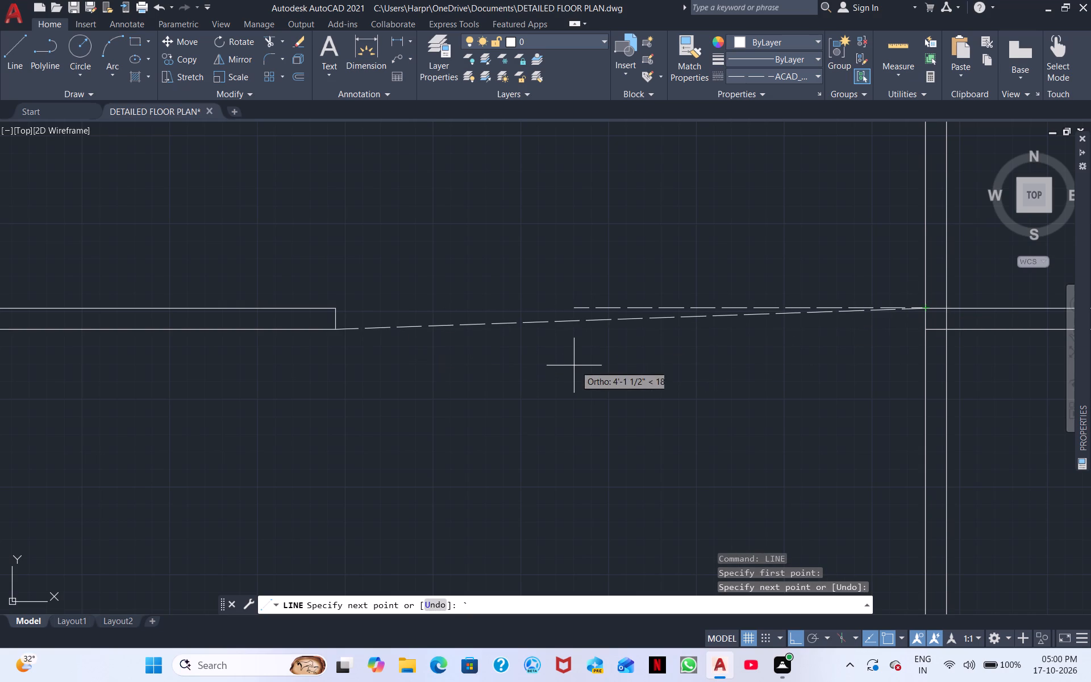
pyautogui.press('Escape')
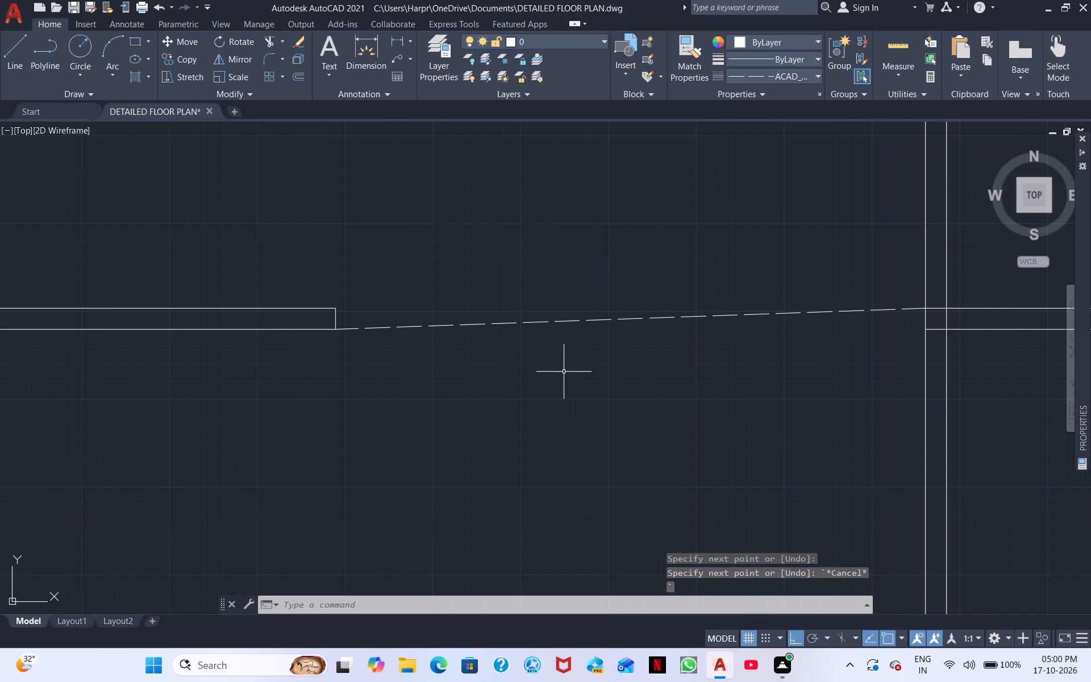
# Cross it with a dashed diagonal from the stub's upper end corner to the lower junction corner on the central vertical wall.
pyautogui.rightClick(561, 375)
pyautogui.click(610, 389)
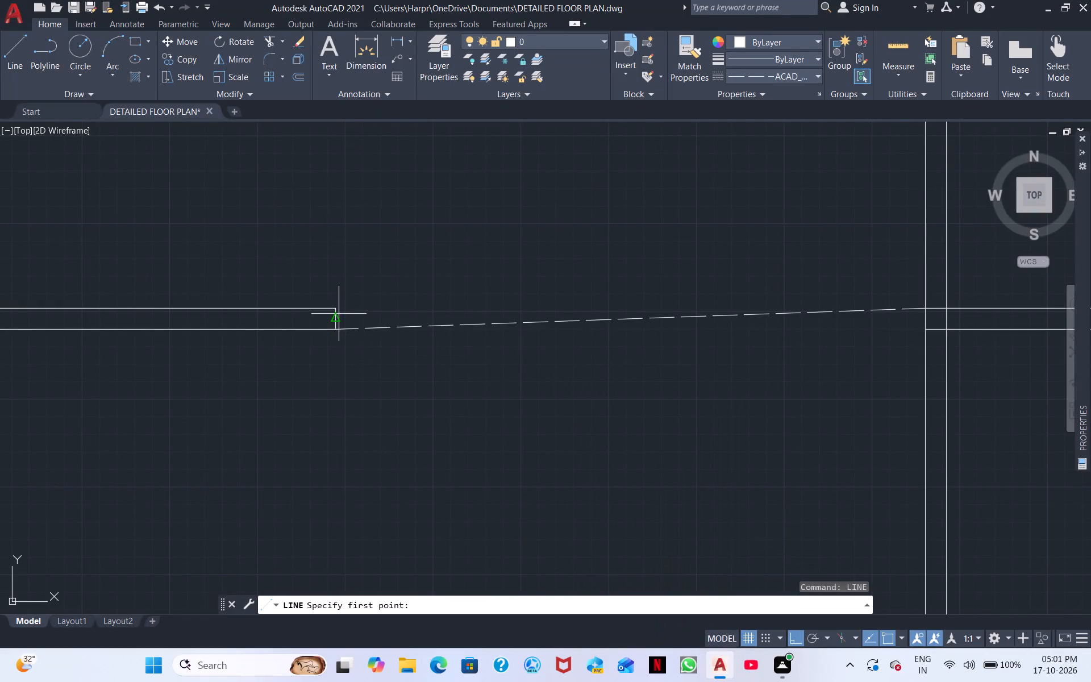
pyautogui.click(338, 311)
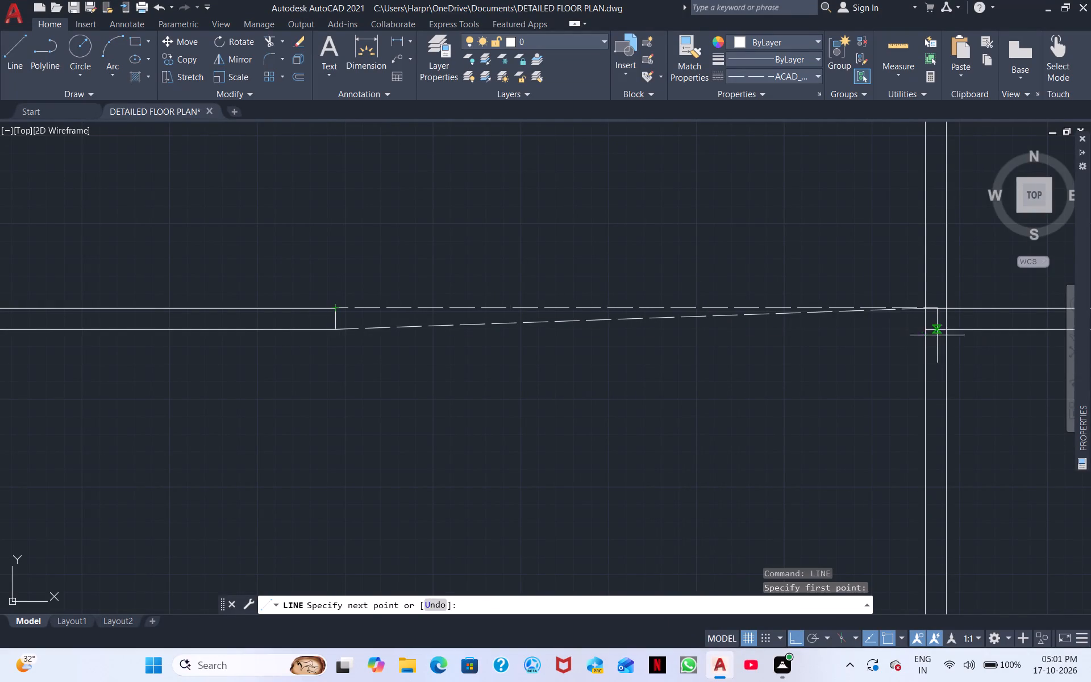
pyautogui.click(926, 331)
pyautogui.press('Escape')
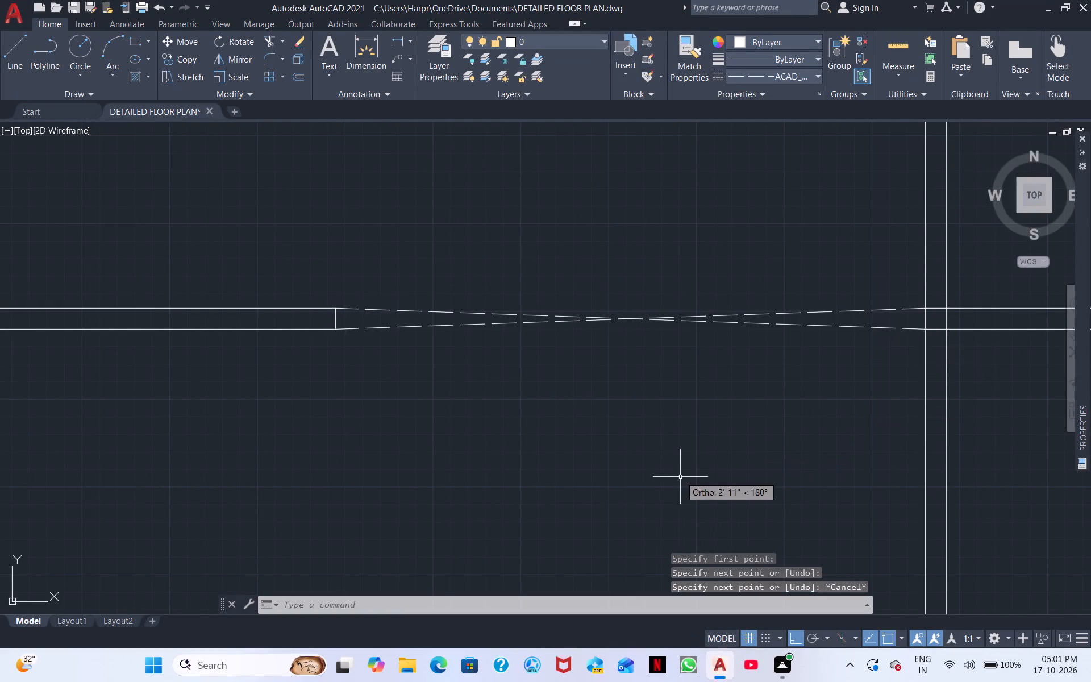
# Draw a short vertical line across the horizontal wall, continuing the outer face of the crossed upper compartment's right wall to the upper wall line.
pyautogui.scroll(-4, 515, 499)
pyautogui.moveTo(502, 540); pyautogui.dragTo(515, 498, button='middle')
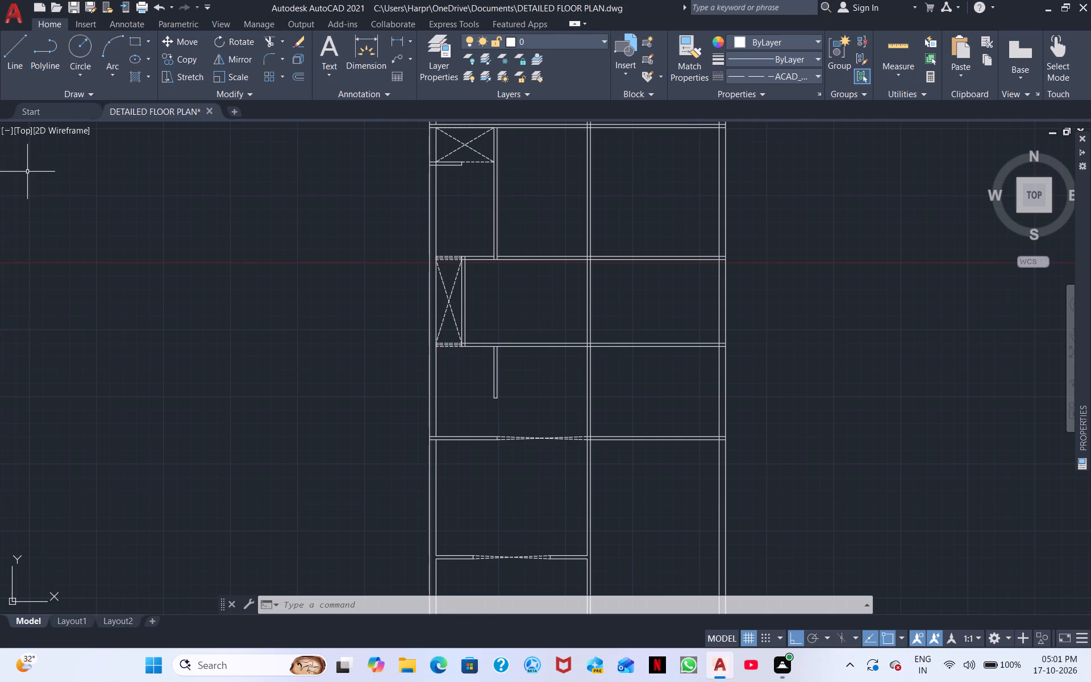
pyautogui.moveTo(551, 174); pyautogui.dragTo(413, 373, button='middle')
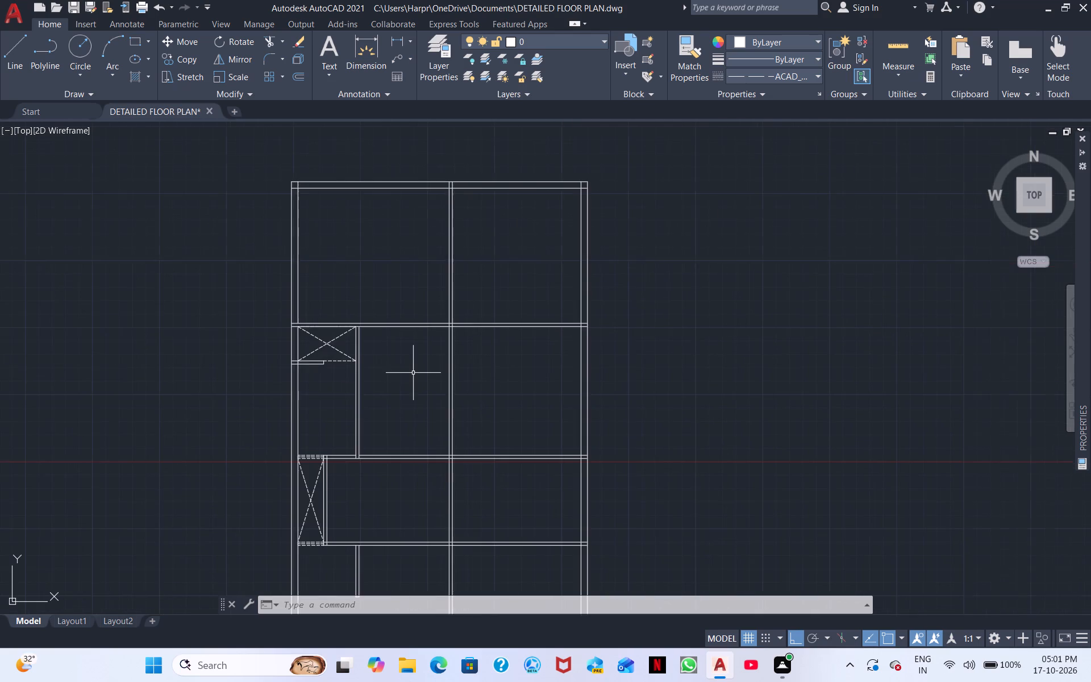
pyautogui.scroll(1, 413, 373)
pyautogui.scroll(2, 360, 337)
pyautogui.moveTo(354, 335); pyautogui.dragTo(593, 341, button='middle')
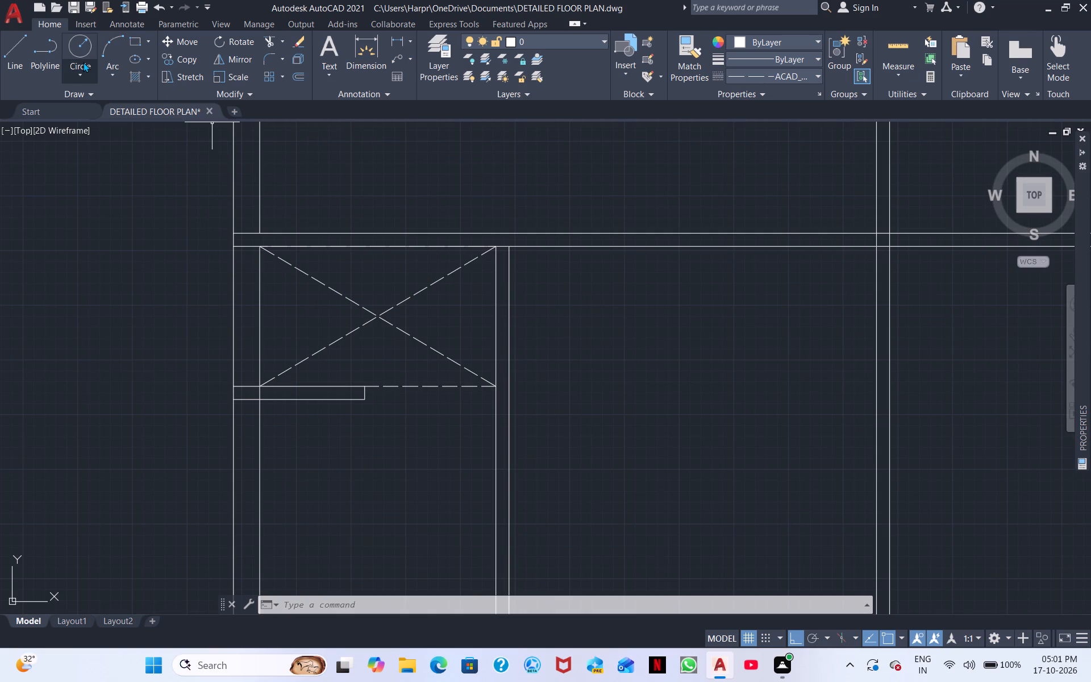
pyautogui.click(23, 46)
pyautogui.click(512, 243)
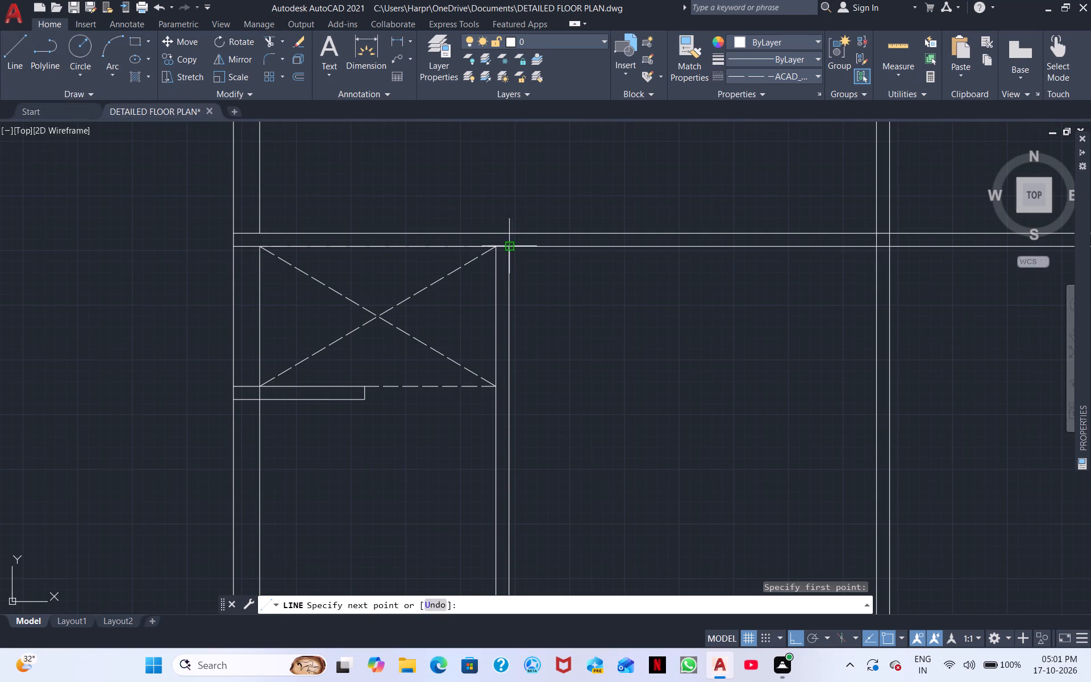
pyautogui.click(511, 232)
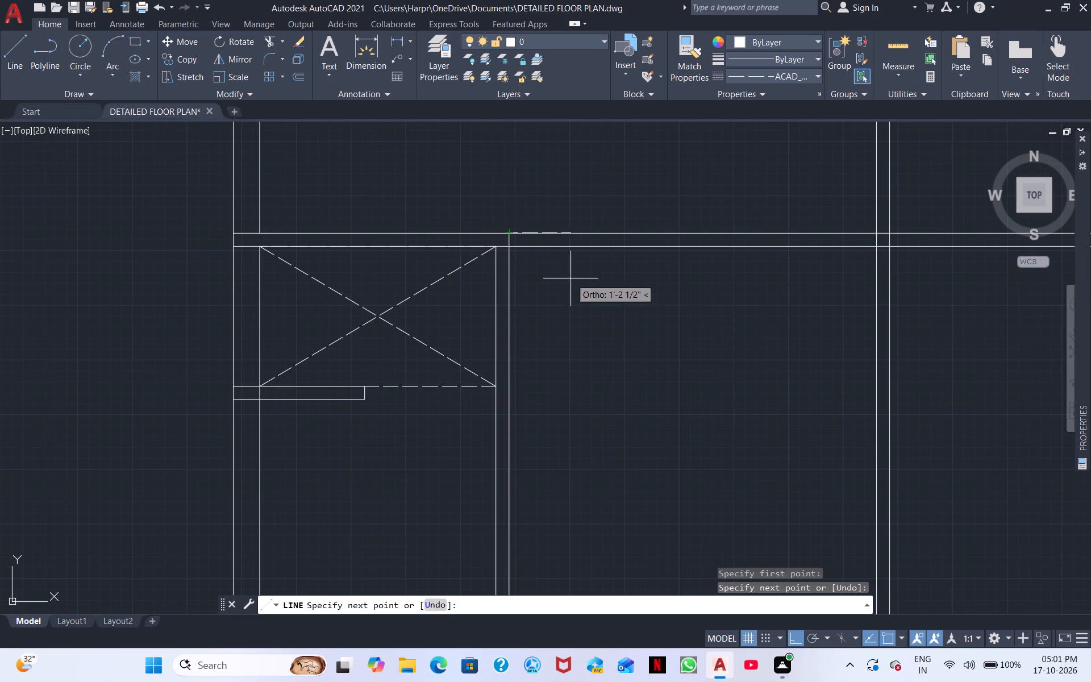
pyautogui.press('Escape')
# Trim away the horizontal wall's lower line above the crossed compartment, including the overlapping dashed line and the piece inside the left outer wall.
pyautogui.scroll(-1, 565, 315)
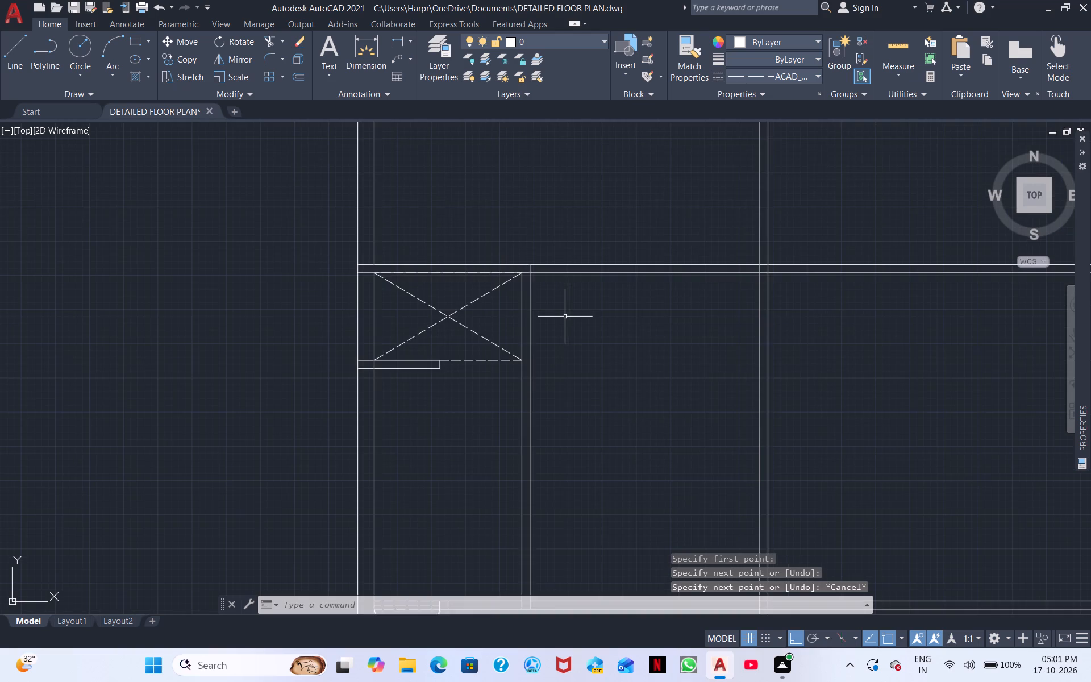
pyautogui.moveTo(565, 317); pyautogui.dragTo(702, 313, button='middle')
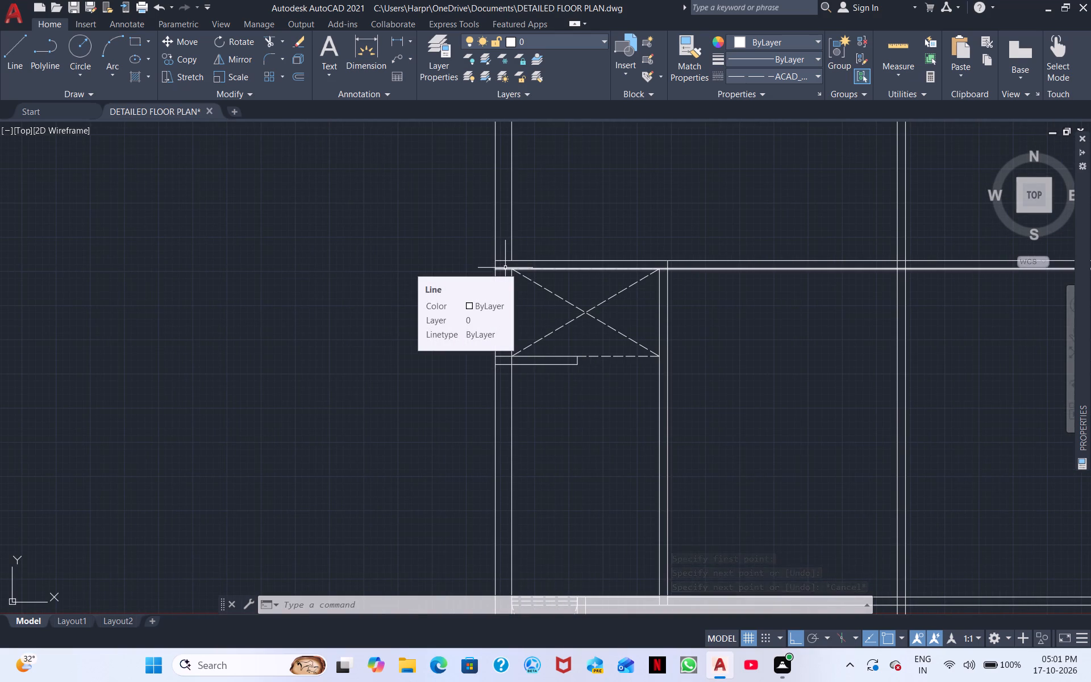
pyautogui.scroll(1, 505, 268)
pyautogui.scroll(-1, 503, 271)
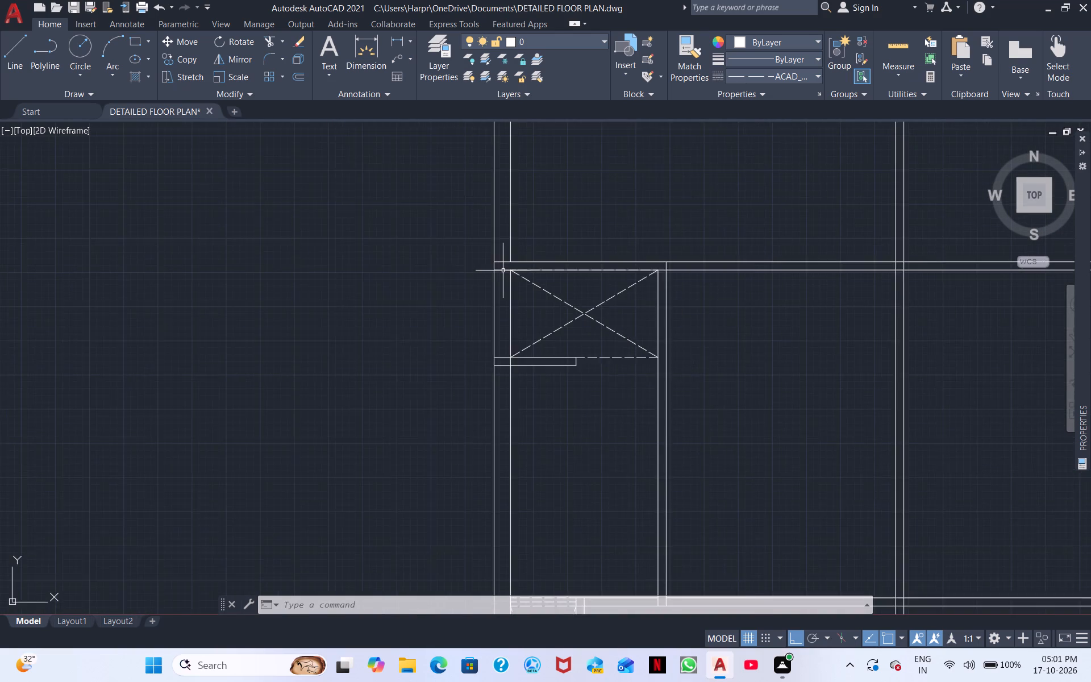
pyautogui.scroll(-1, 503, 271)
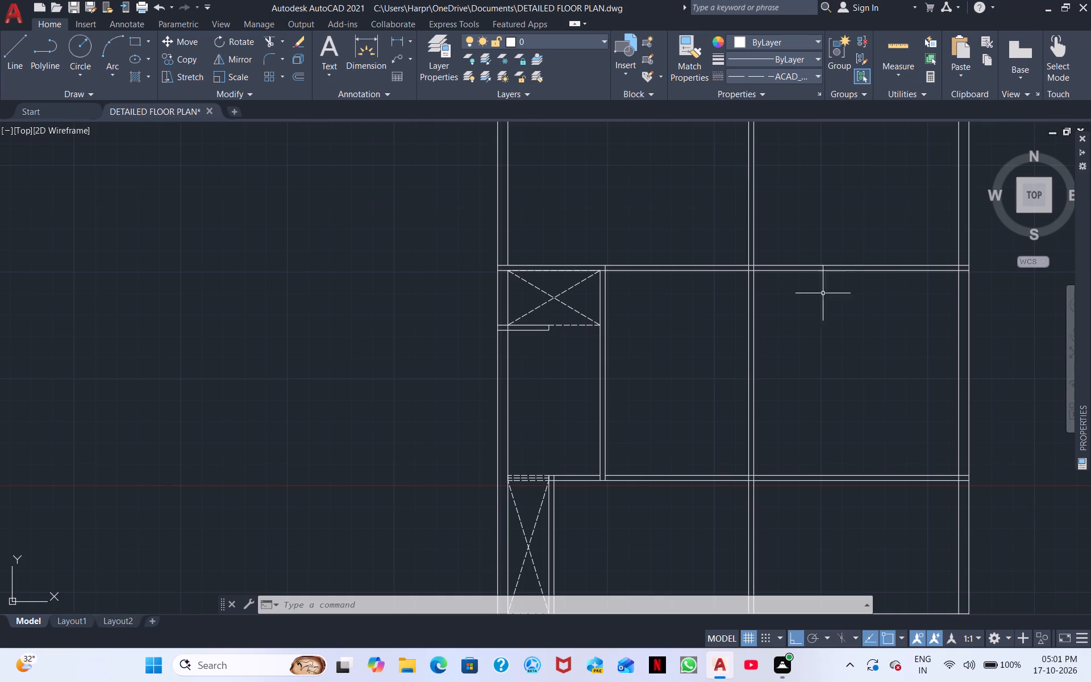
pyautogui.scroll(2, 726, 327)
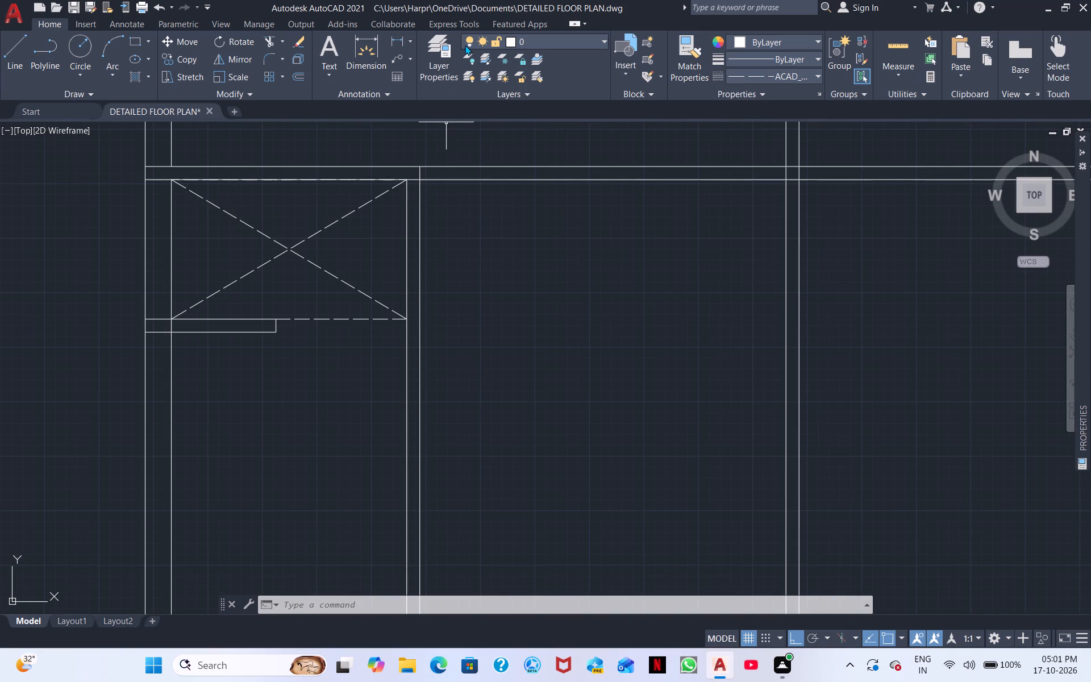
pyautogui.click(271, 34)
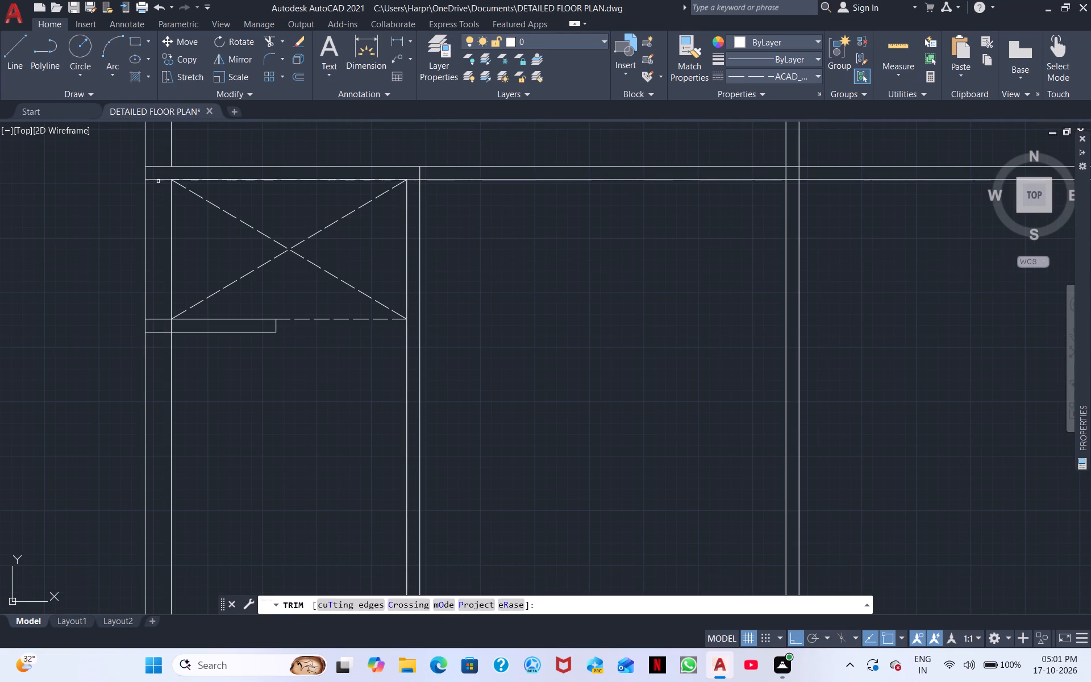
pyautogui.click(280, 178)
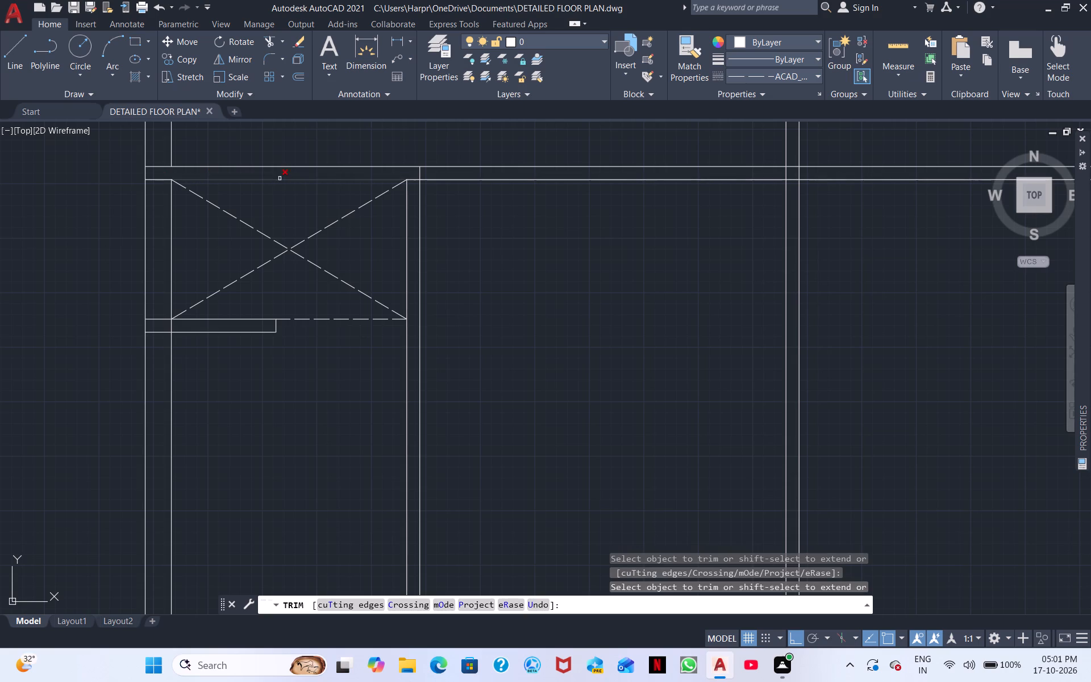
pyautogui.click(280, 178)
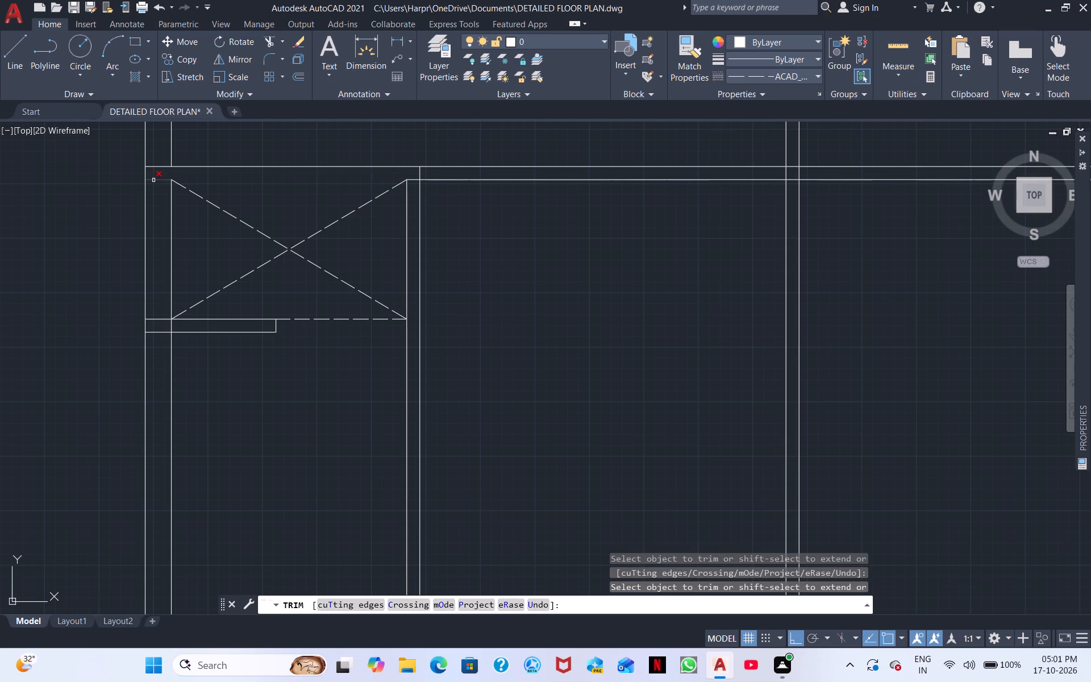
pyautogui.click(154, 181)
pyautogui.scroll(-1, 241, 193)
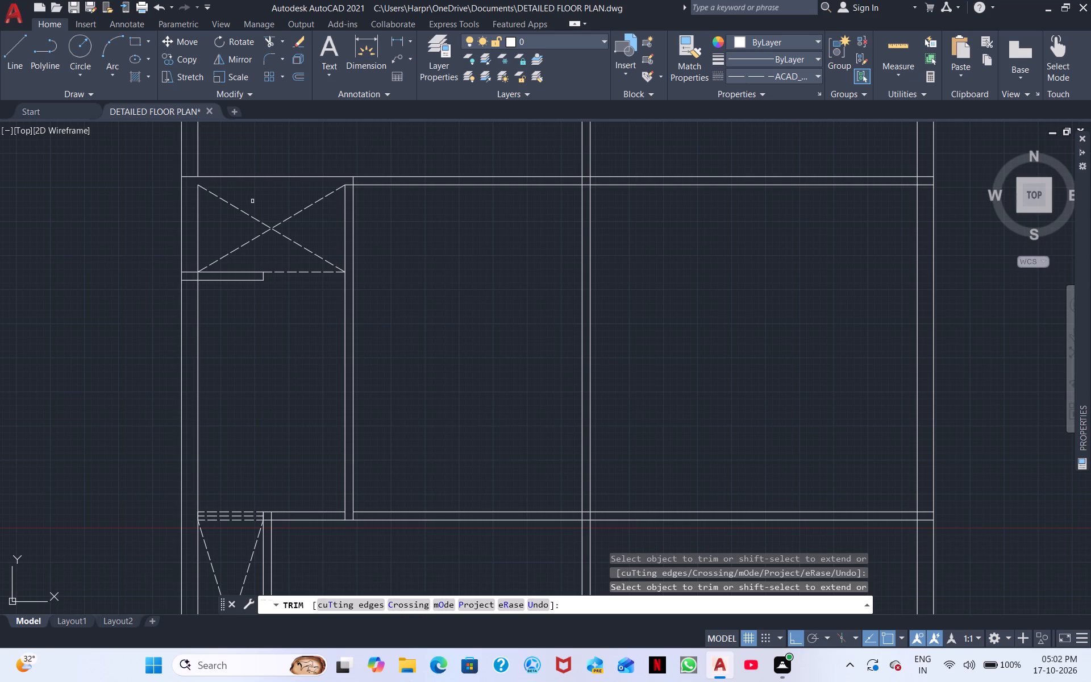
pyautogui.press('Escape')
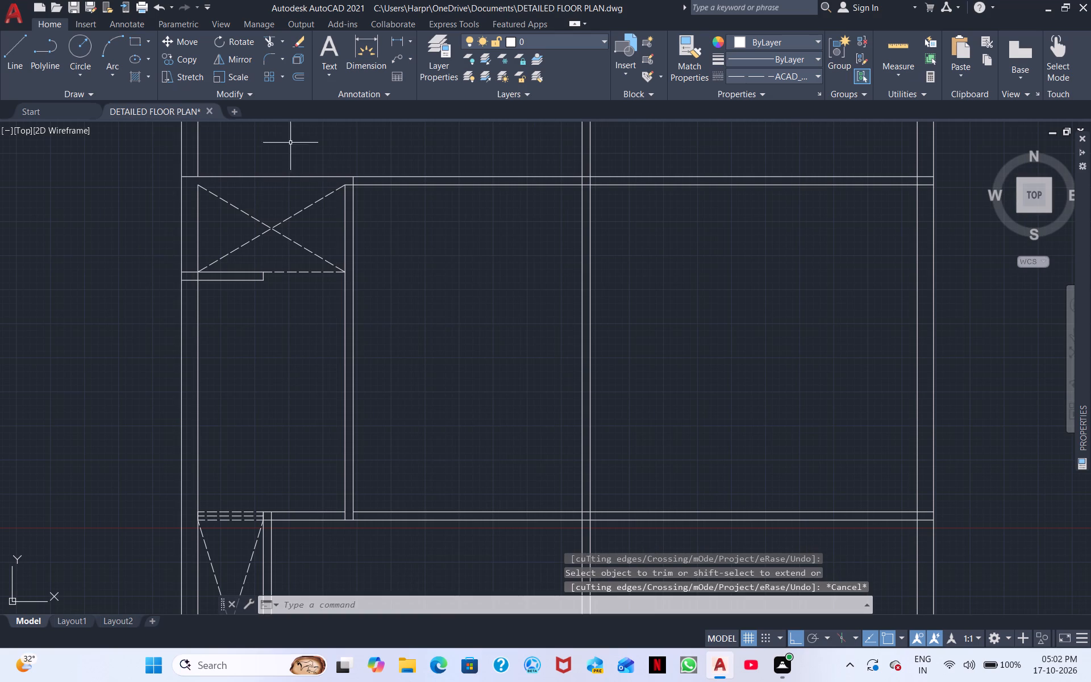
# Draw a dashed line along the compartment's open top edge, between the upper ends of its two diagonals.
pyautogui.click(7, 40)
pyautogui.scroll(3, 206, 194)
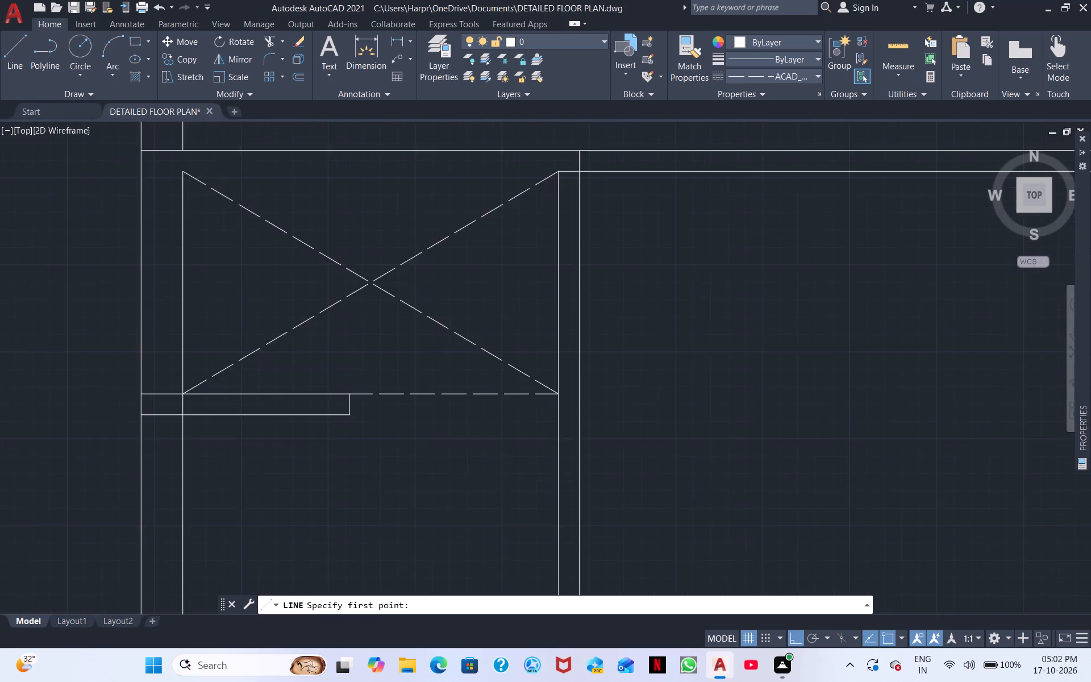
pyautogui.click(166, 160)
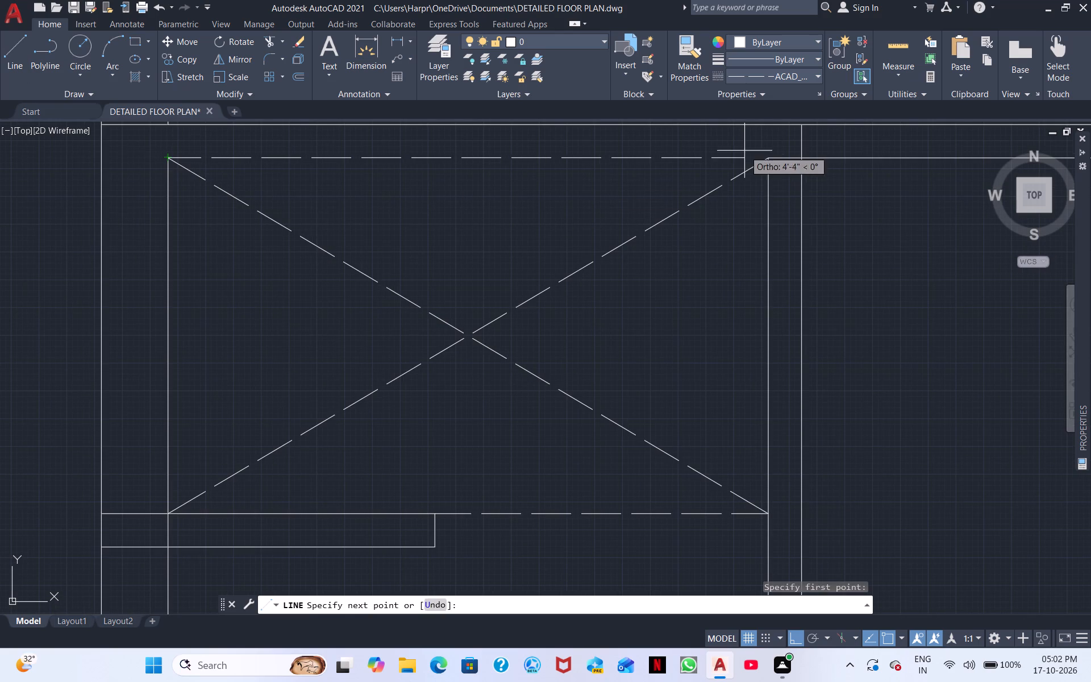
pyautogui.click(772, 160)
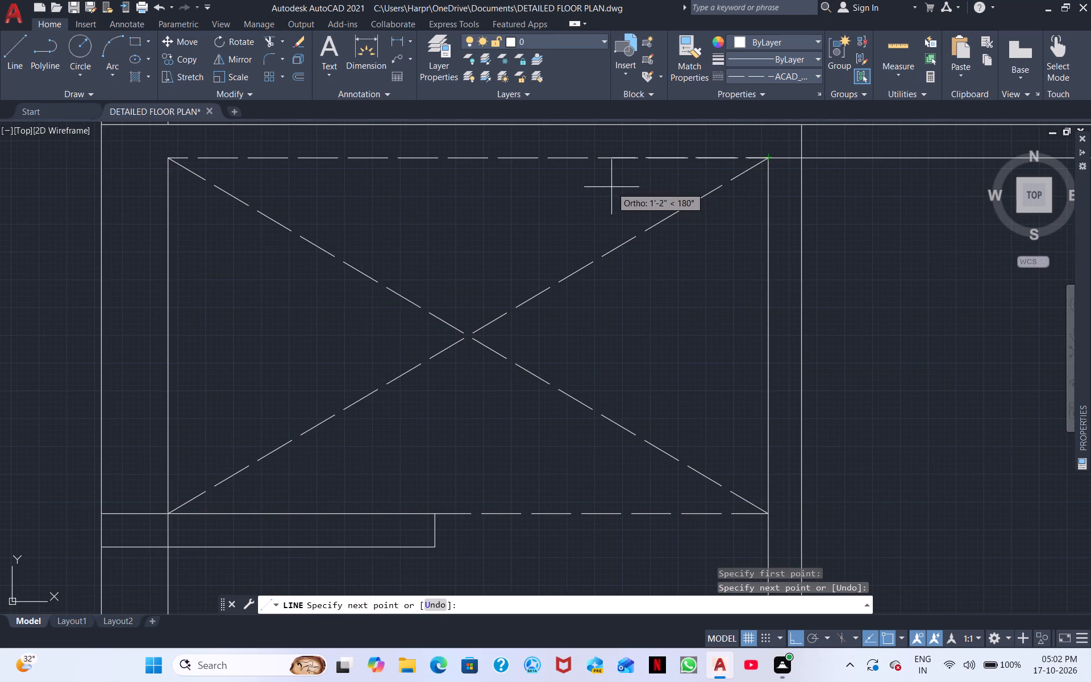
pyautogui.press('Escape')
# Extend the left outer wall's inner line down to the compartment's top corner and trim the upper wall line above the compartment.
pyautogui.moveTo(472, 205); pyautogui.dragTo(727, 217, button='middle')
pyautogui.scroll(-1, 472, 205)
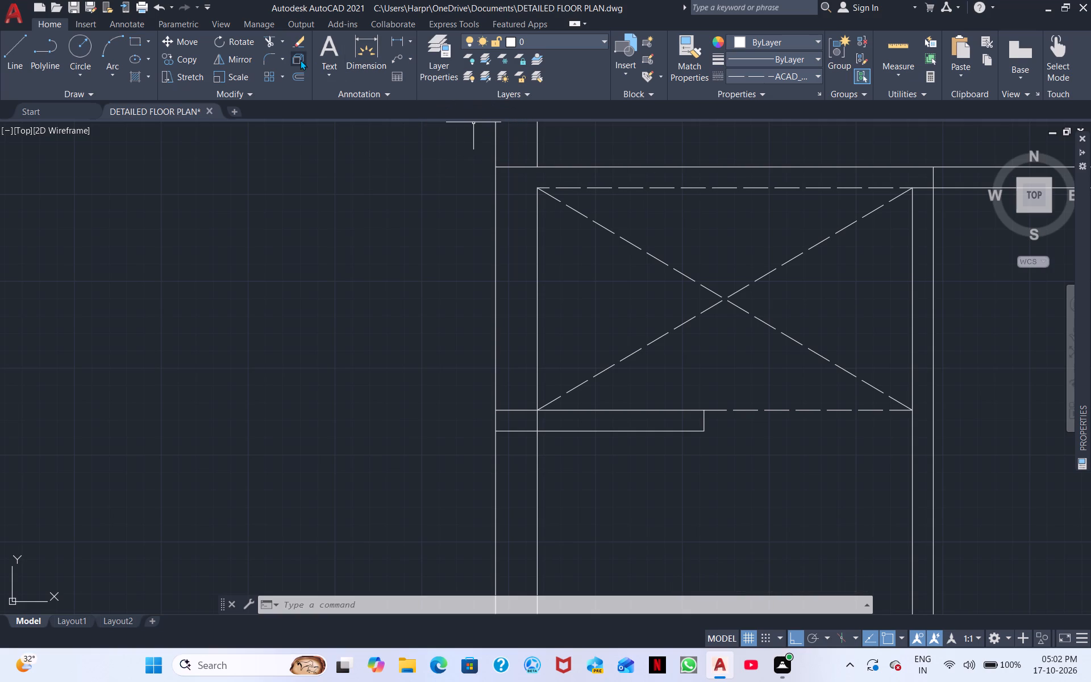
pyautogui.click(274, 39)
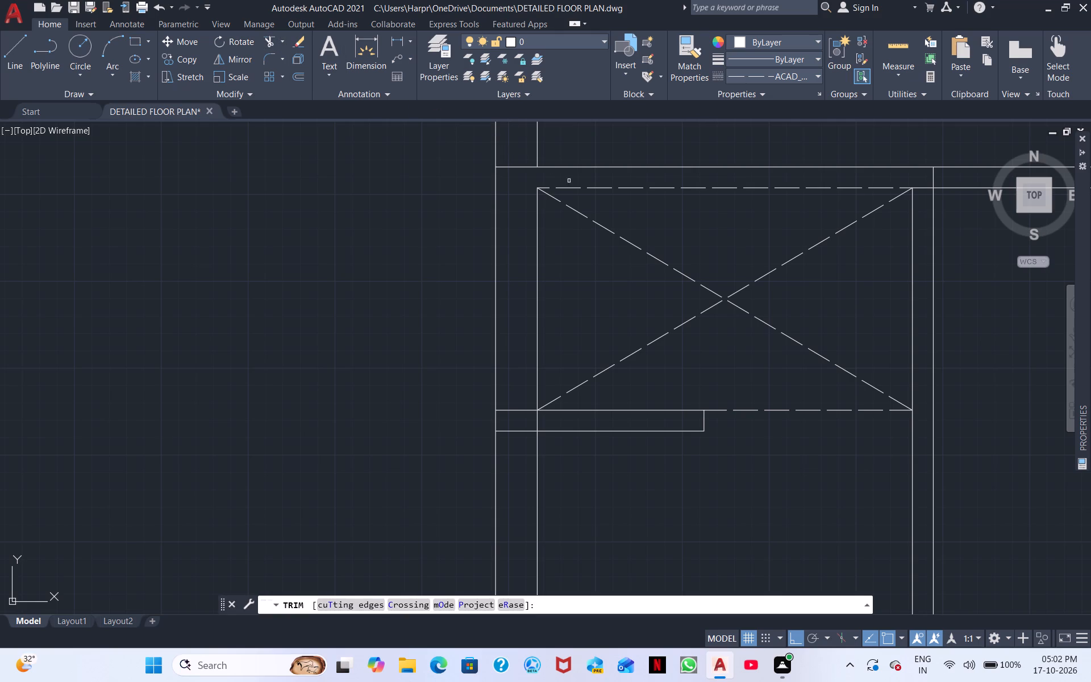
pyautogui.keyDown('shift'); pyautogui.click(538, 157); pyautogui.keyUp('shift')
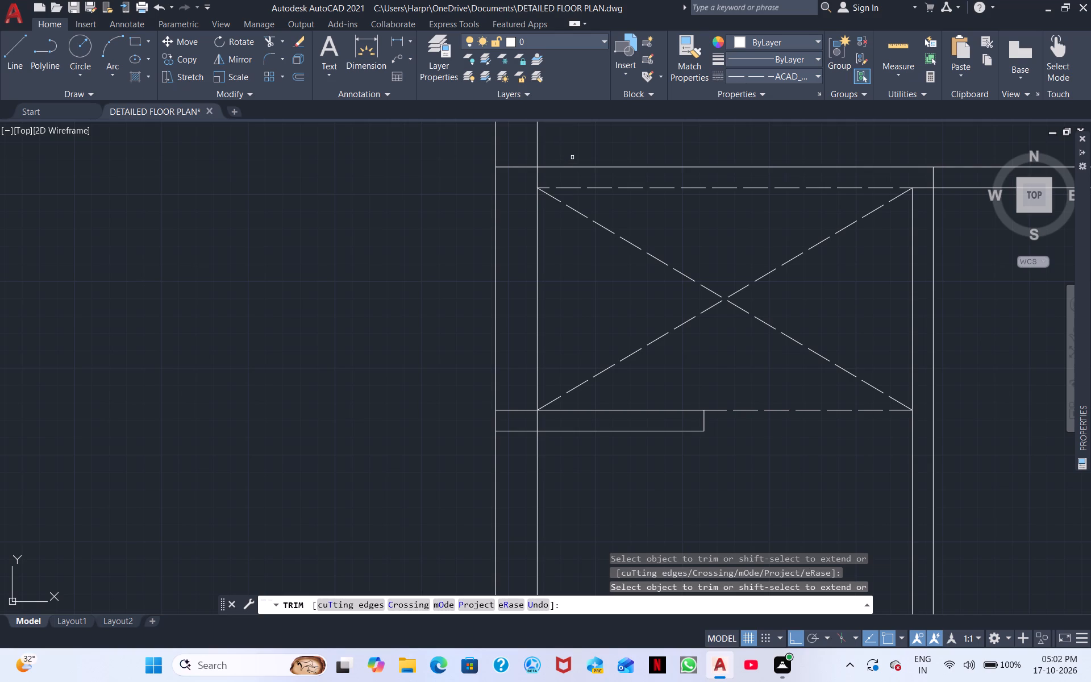
pyautogui.click(566, 166)
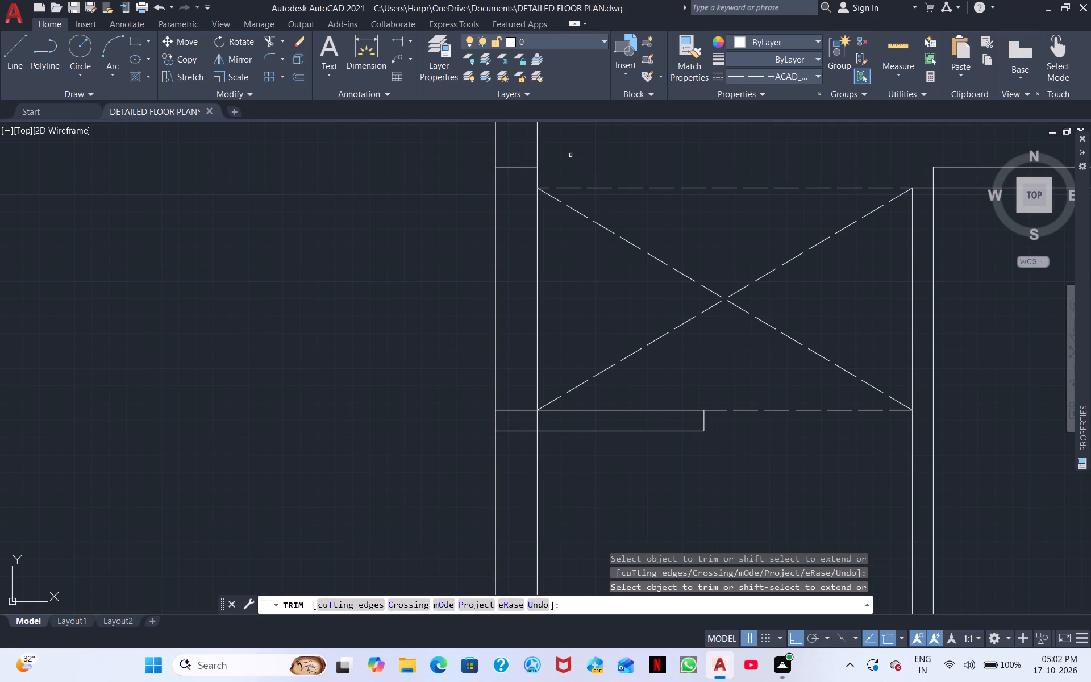
pyautogui.press('Escape')
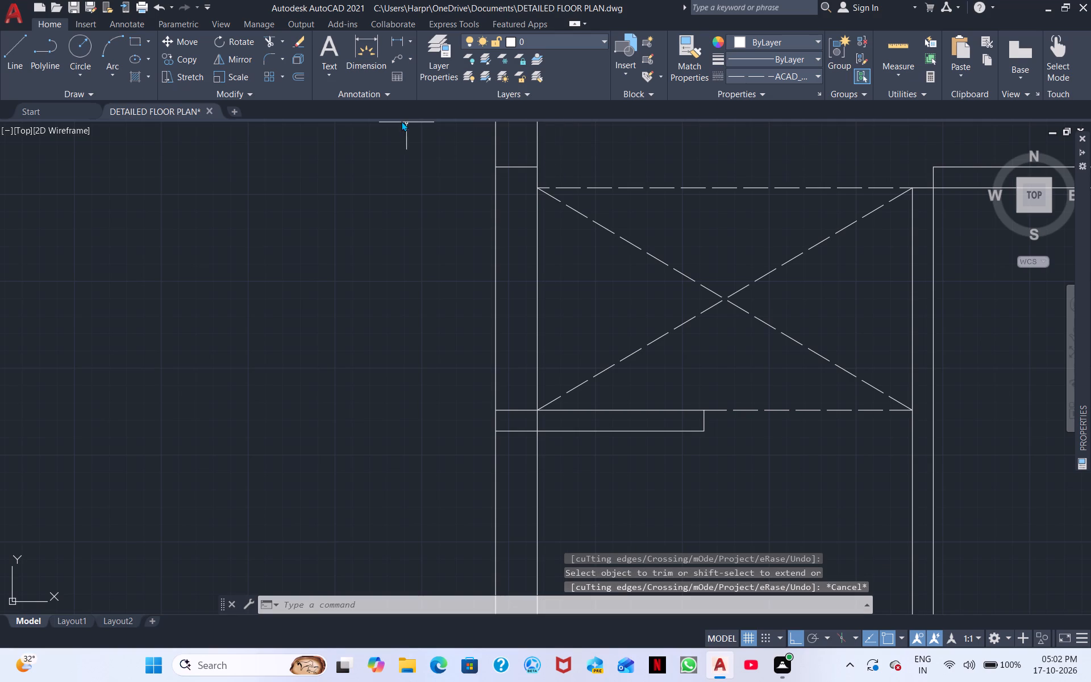
# Set the linetype to ByLayer and draw a narrow rectangle from the left wall's inner face along the compartment's dashed top edge.
pyautogui.click(135, 44)
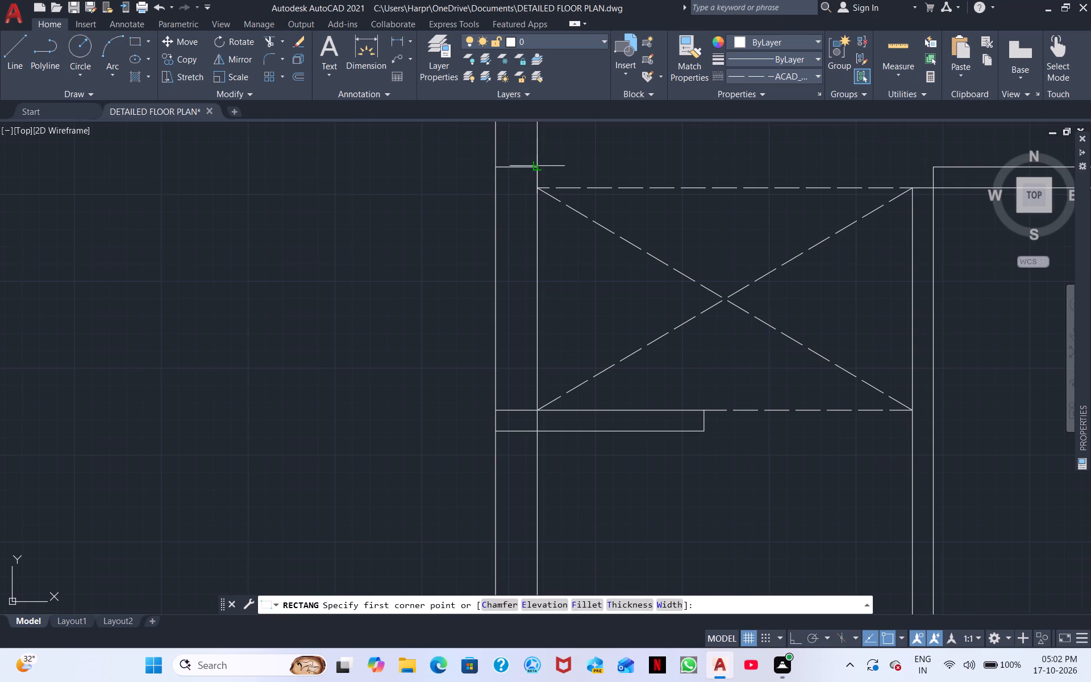
pyautogui.click(816, 78)
pyautogui.click(791, 88)
pyautogui.click(130, 38)
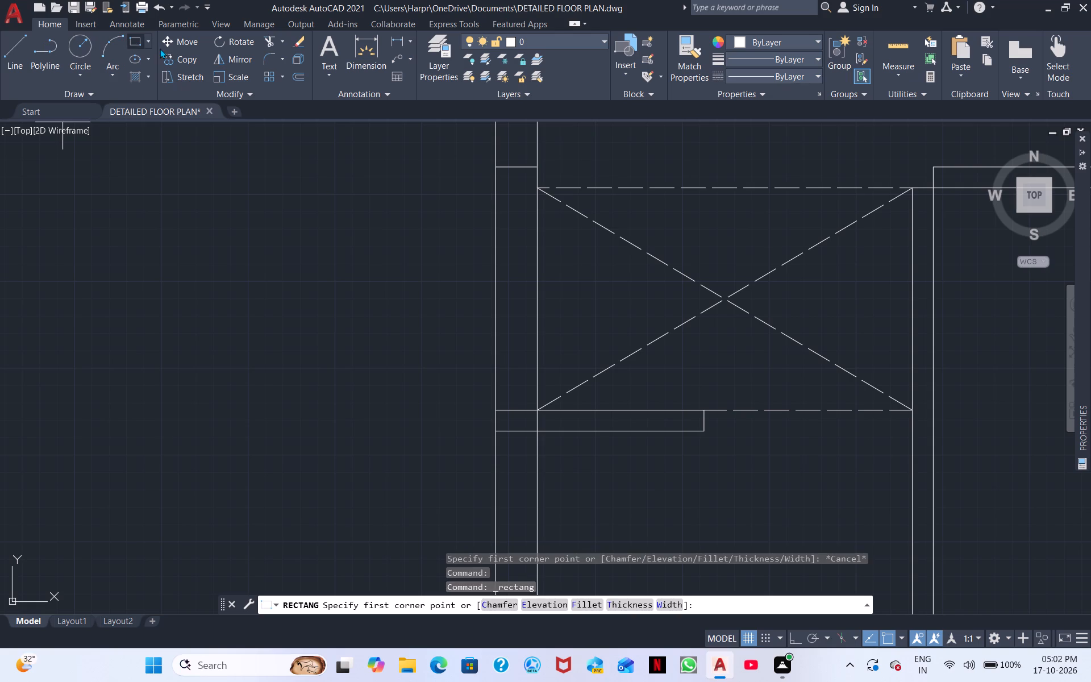
pyautogui.click(537, 167)
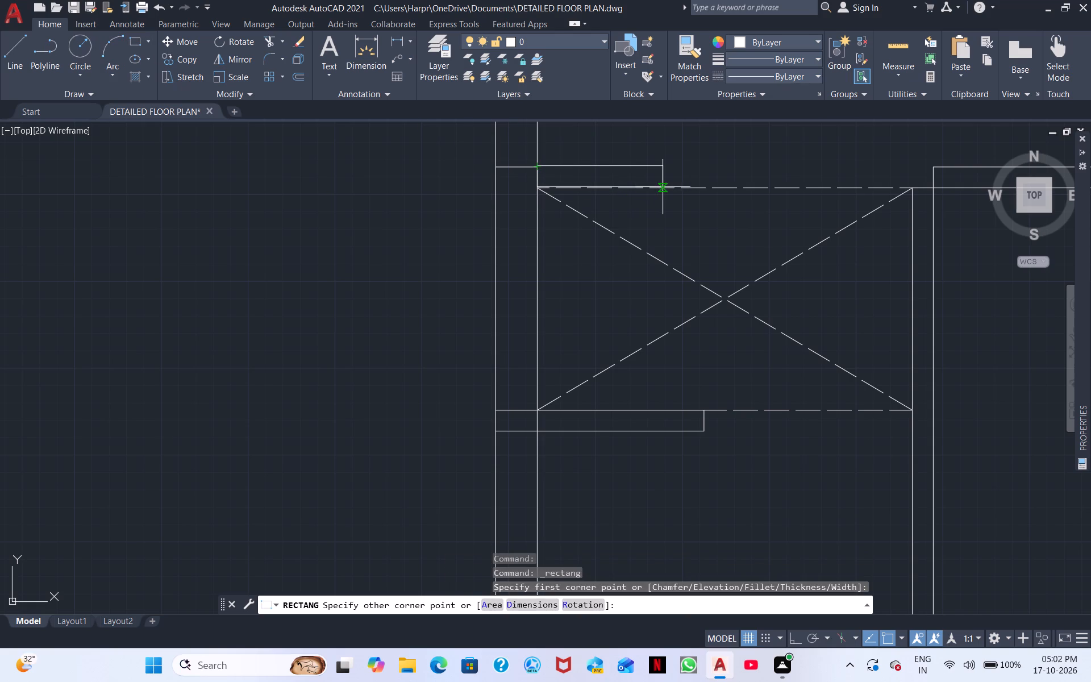
pyautogui.scroll(2, 667, 188)
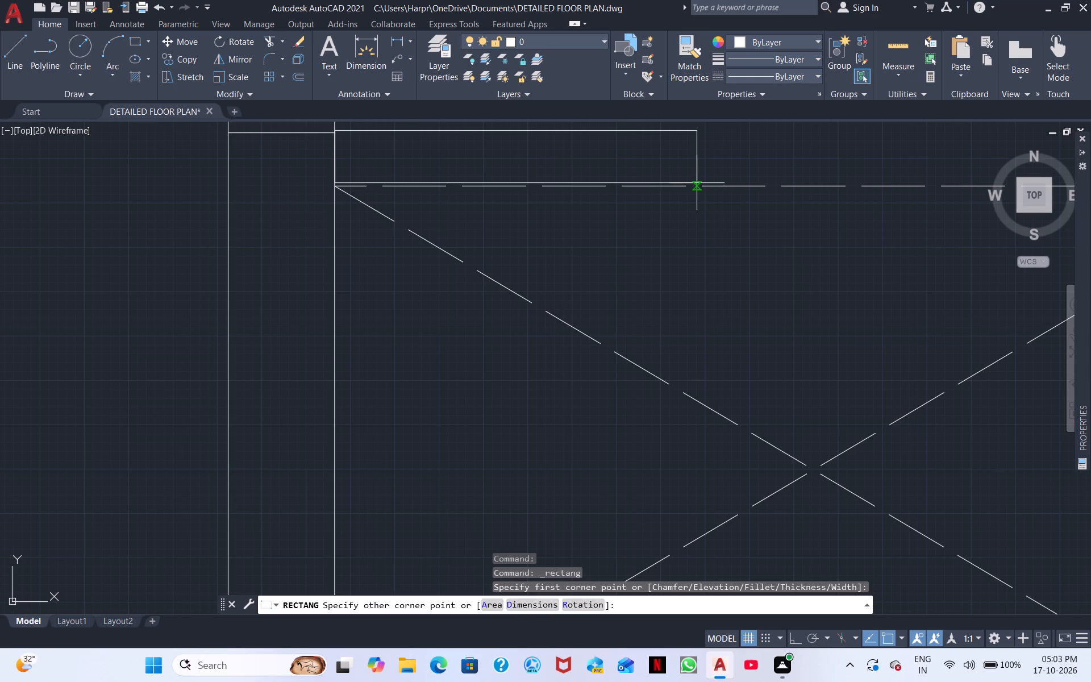
pyautogui.scroll(-1, 699, 188)
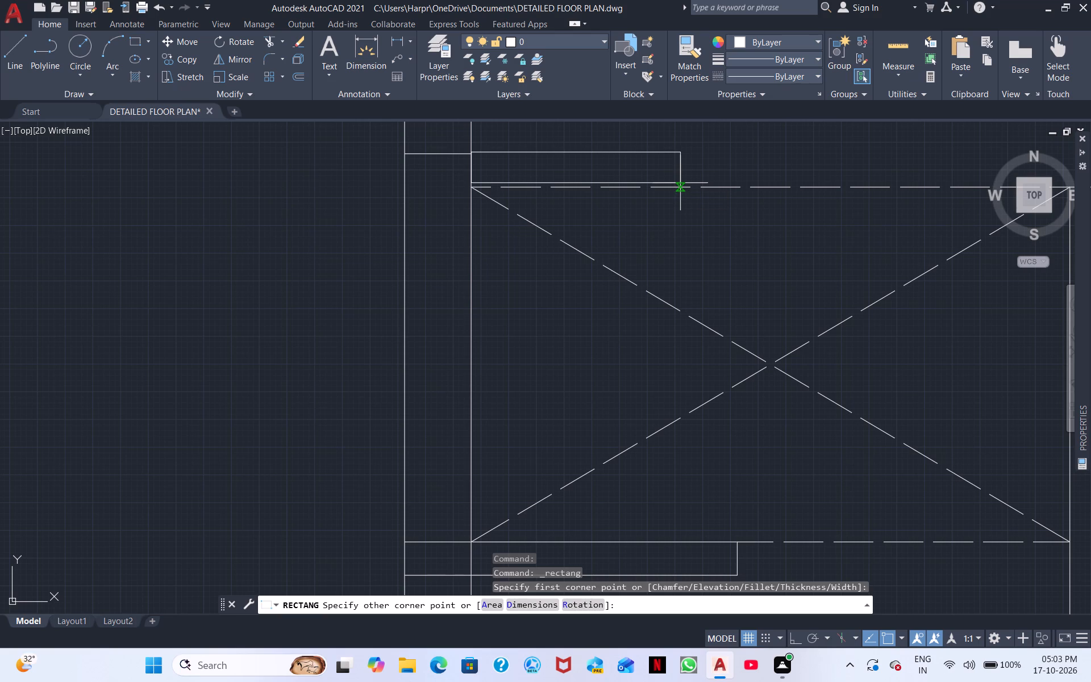
pyautogui.click(692, 182)
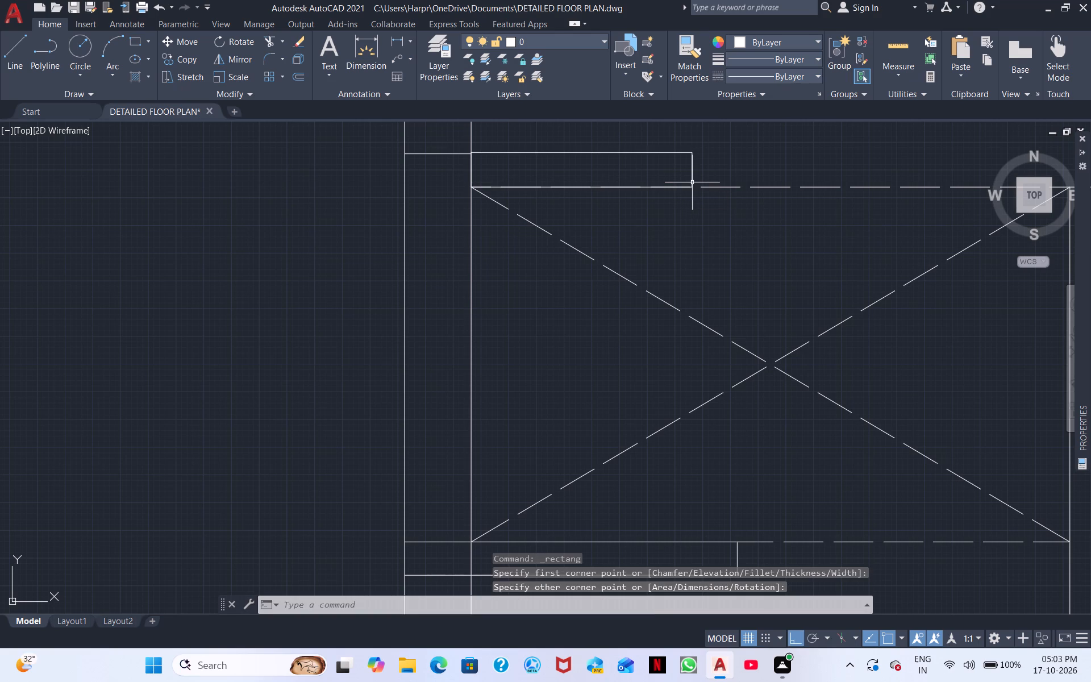
# Stretch the new rectangle's lower edge upward by about 1/2", away from the dashed line.
pyautogui.click(692, 182)
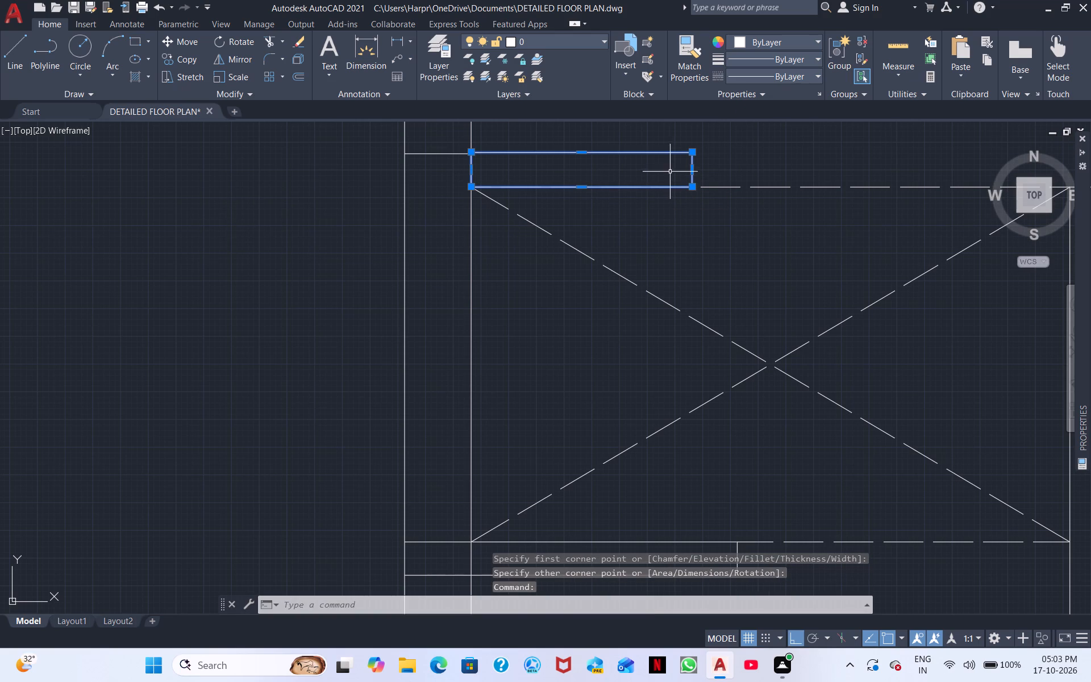
pyautogui.scroll(1, 683, 153)
pyautogui.scroll(1, 548, 192)
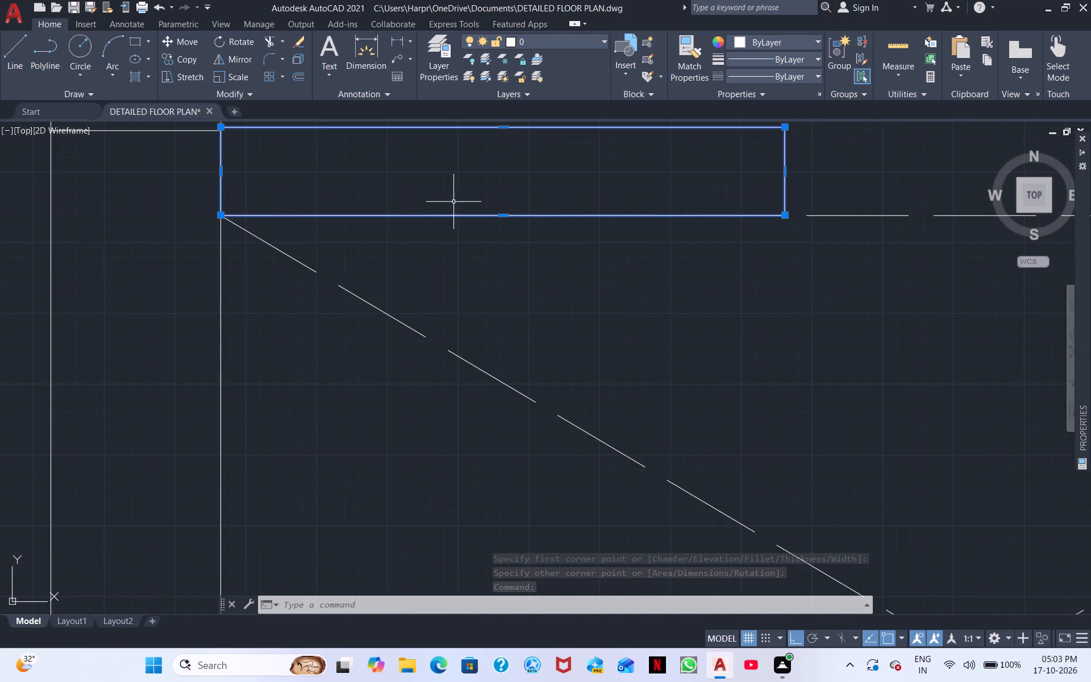
pyautogui.click(500, 218)
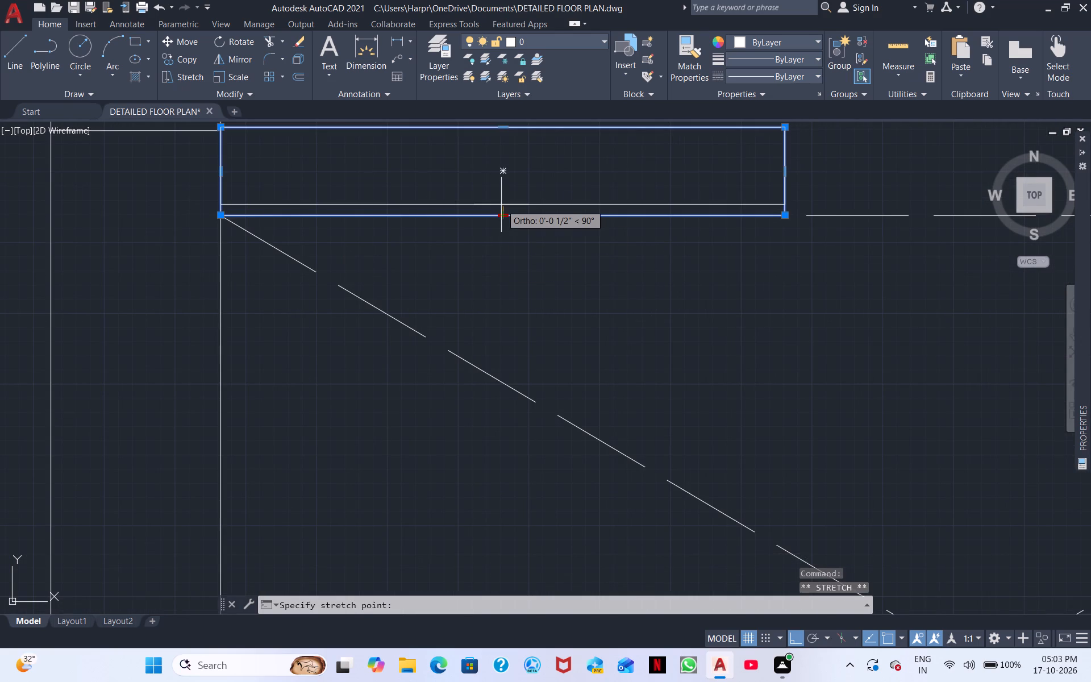
pyautogui.click(501, 205)
pyautogui.scroll(-1, 513, 201)
pyautogui.press('Escape')
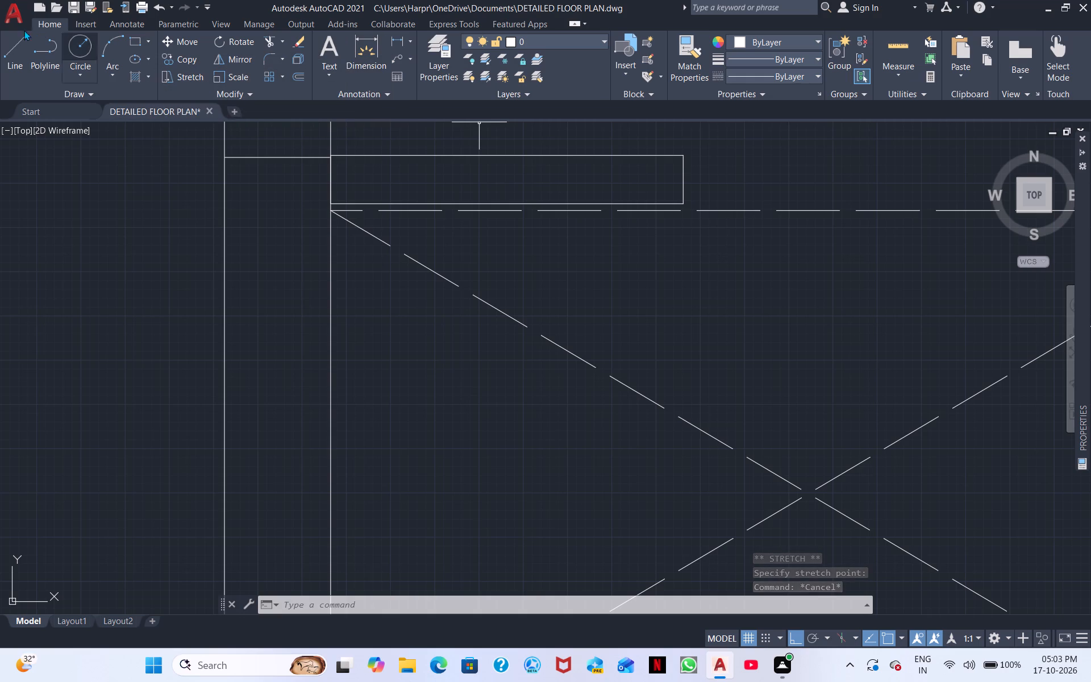
# Draw a full-length rectangle inside the narrow rectangle above the dashed line, set in slightly from its upper and lower edges.
pyautogui.click(133, 41)
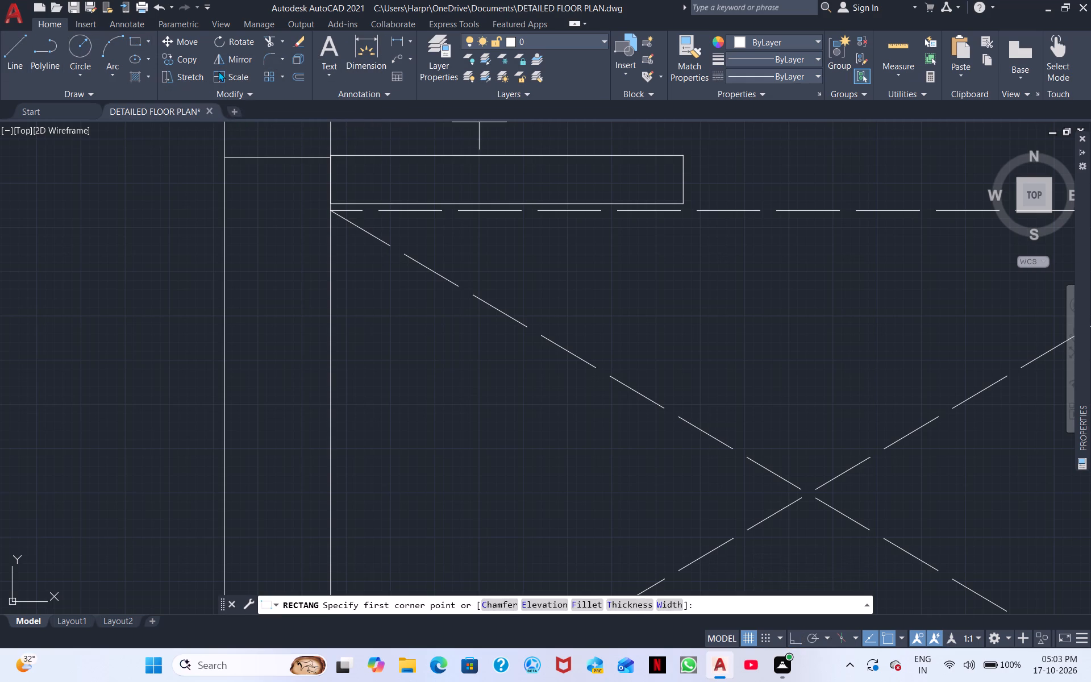
pyautogui.scroll(2, 332, 174)
pyautogui.scroll(-2, 348, 177)
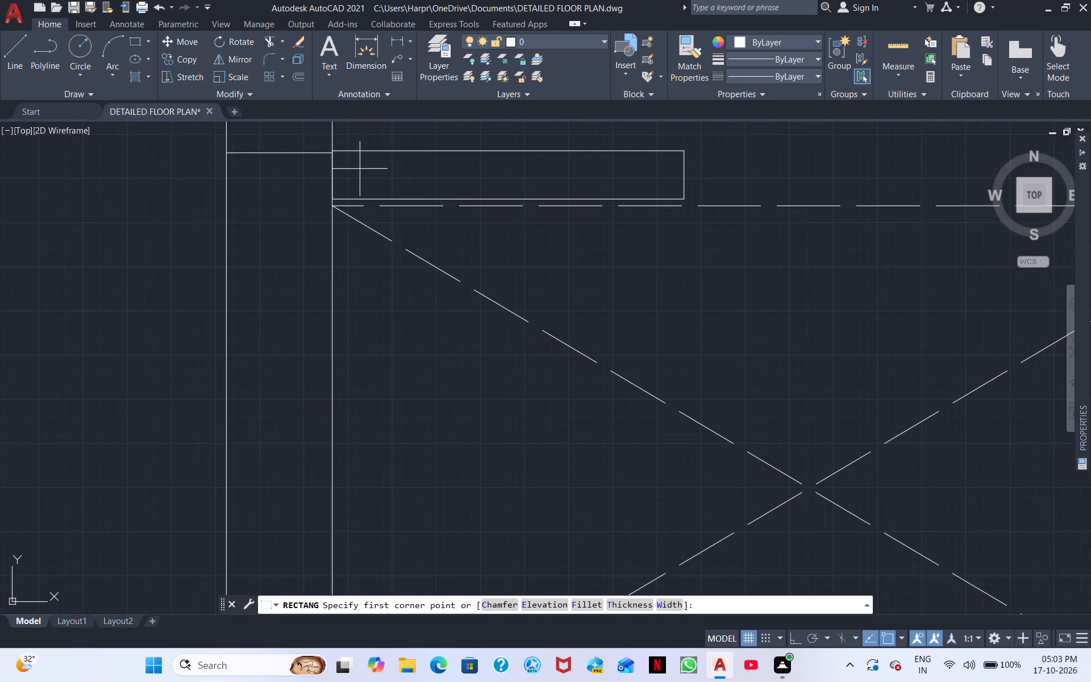
pyautogui.scroll(-3, 361, 166)
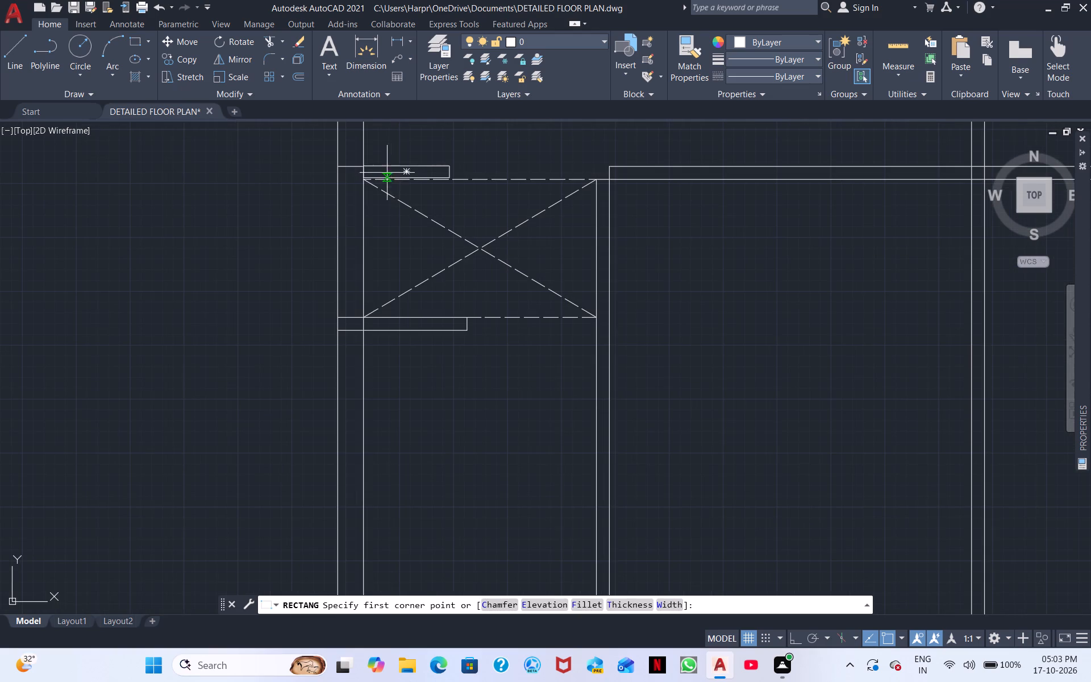
pyautogui.scroll(3, 410, 165)
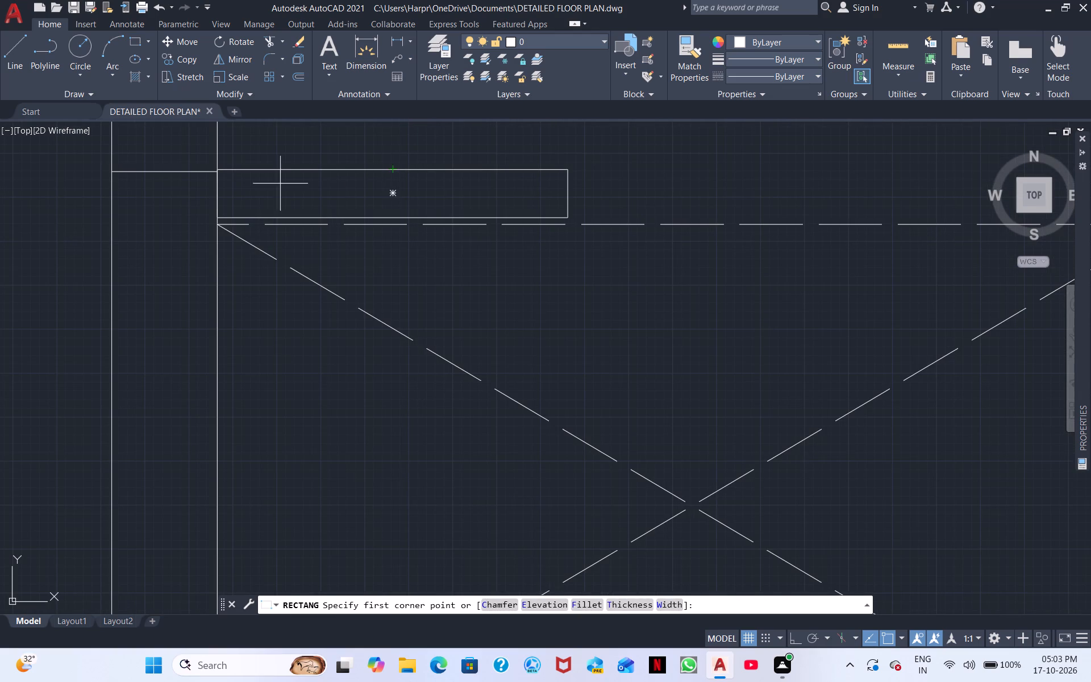
pyautogui.scroll(2, 221, 179)
pyautogui.click(209, 174)
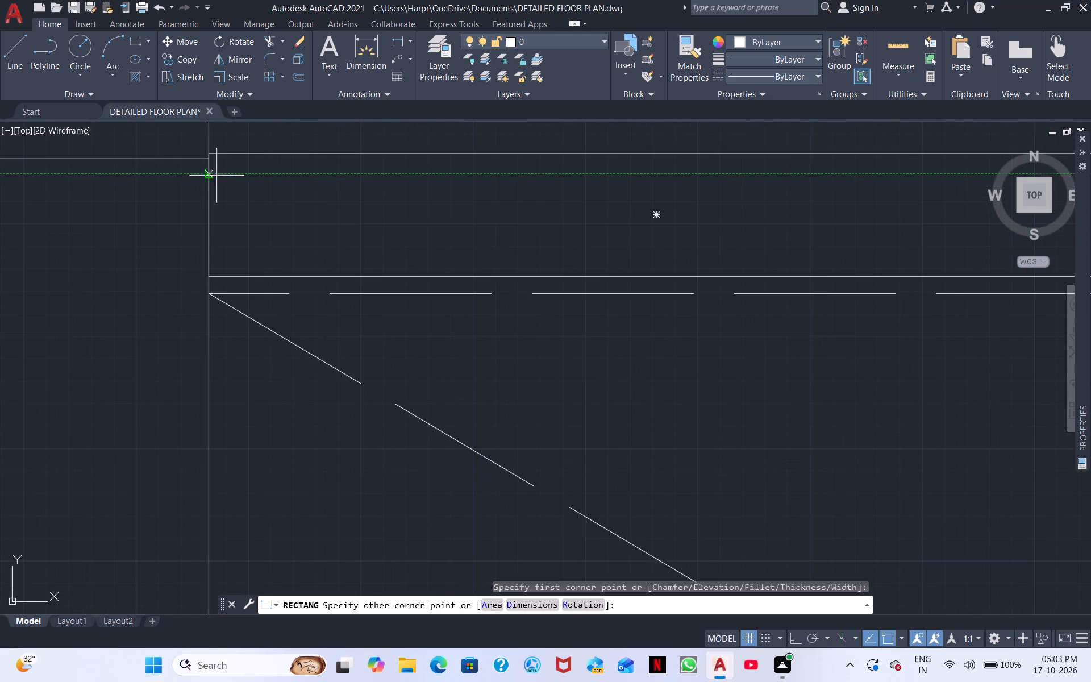
pyautogui.moveTo(725, 242); pyautogui.dragTo(525, 238, button='middle')
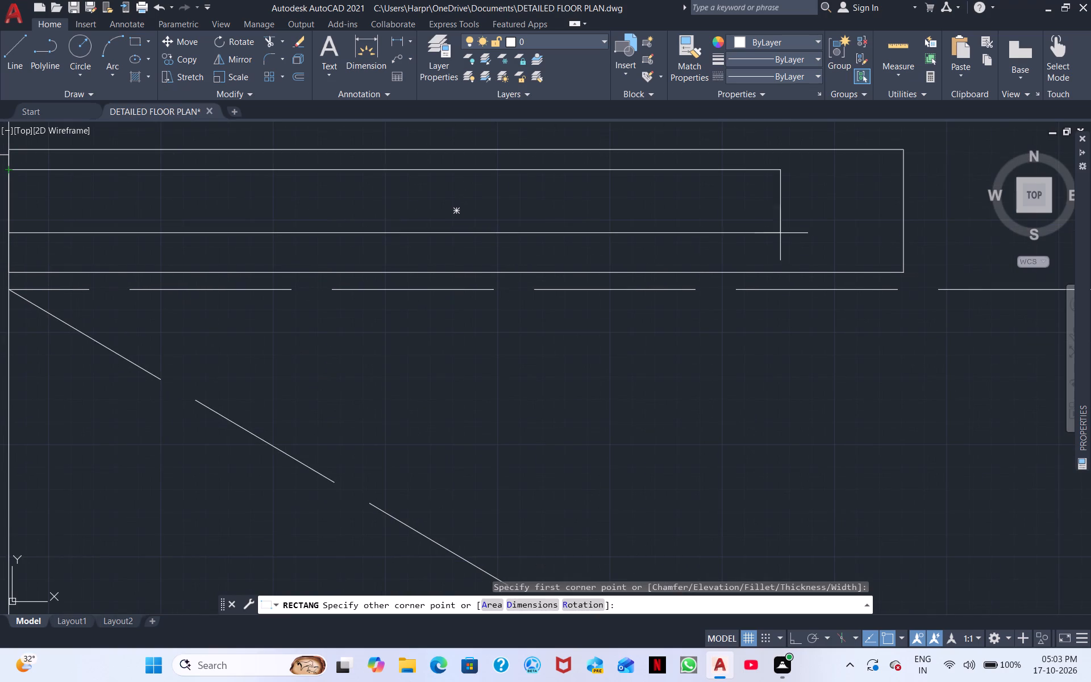
pyautogui.click(903, 251)
pyautogui.scroll(-2, 610, 226)
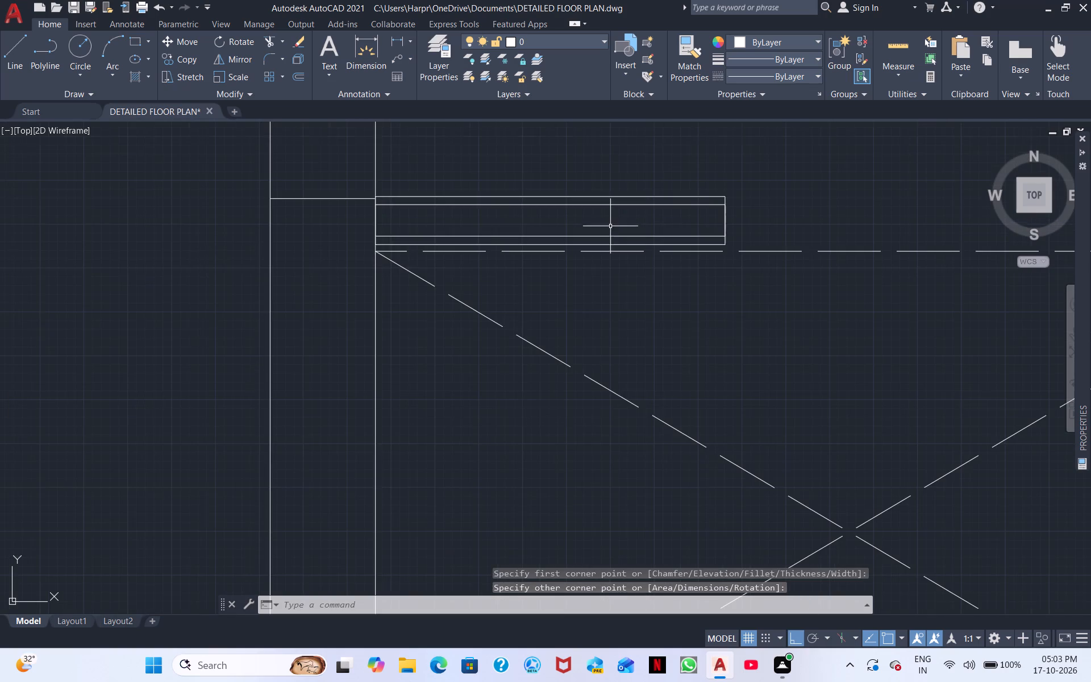
# Draw a third, narrower full-length rectangle inside the second one, set in from its upper and lower edges.
pyautogui.moveTo(496, 219); pyautogui.dragTo(581, 228, button='middle')
pyautogui.rightClick(519, 228)
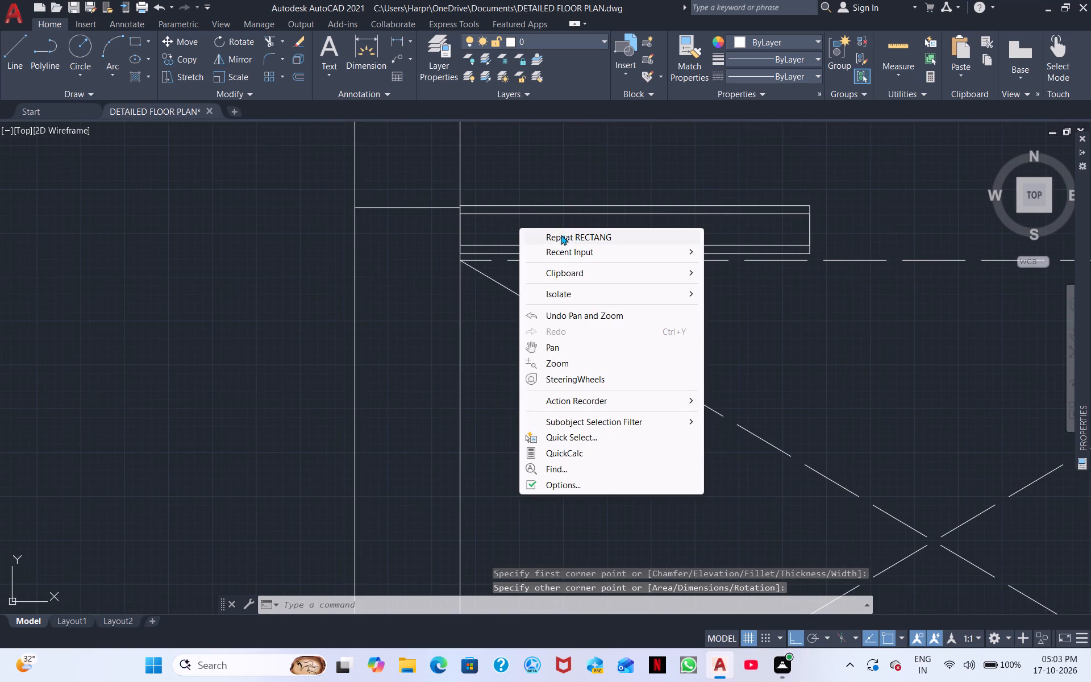
pyautogui.click(561, 235)
pyautogui.scroll(2, 485, 224)
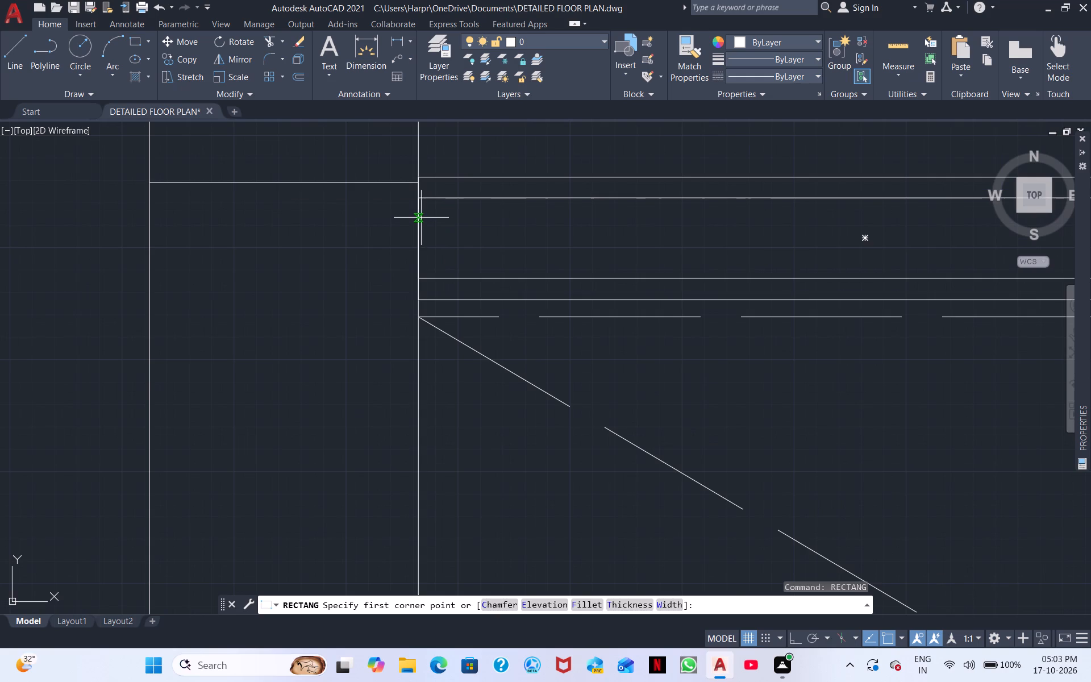
pyautogui.click(420, 216)
pyautogui.moveTo(829, 253); pyautogui.dragTo(710, 259, button='middle')
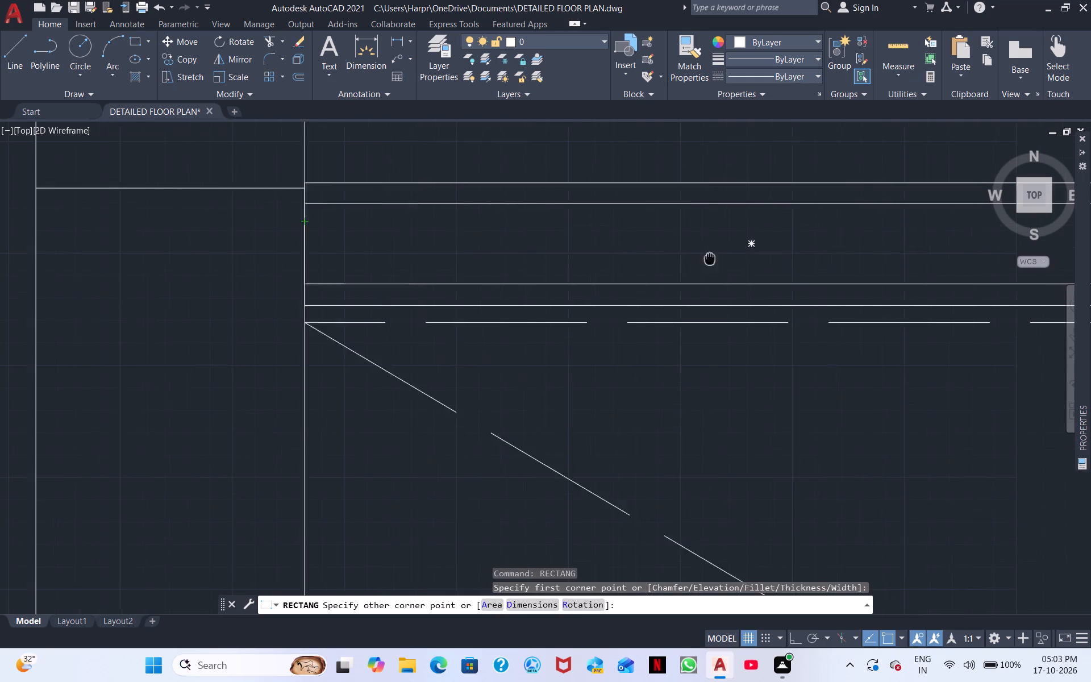
pyautogui.moveTo(710, 259); pyautogui.dragTo(586, 259, button='middle')
pyautogui.moveTo(984, 267); pyautogui.dragTo(818, 273, button='middle')
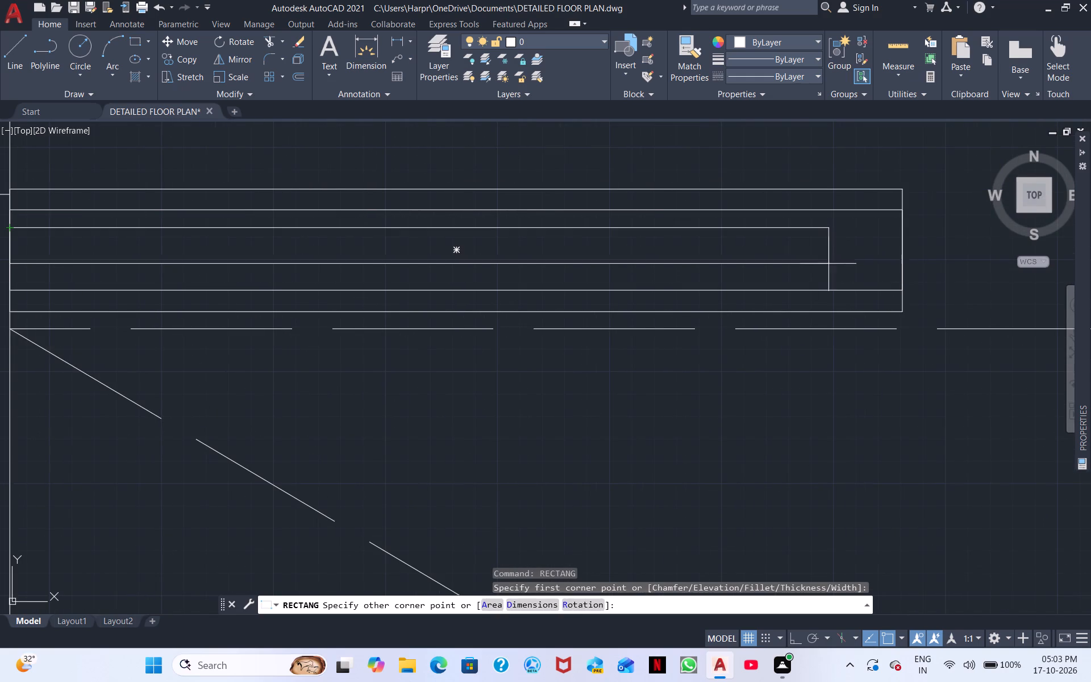
pyautogui.click(901, 269)
pyautogui.scroll(-1, 832, 260)
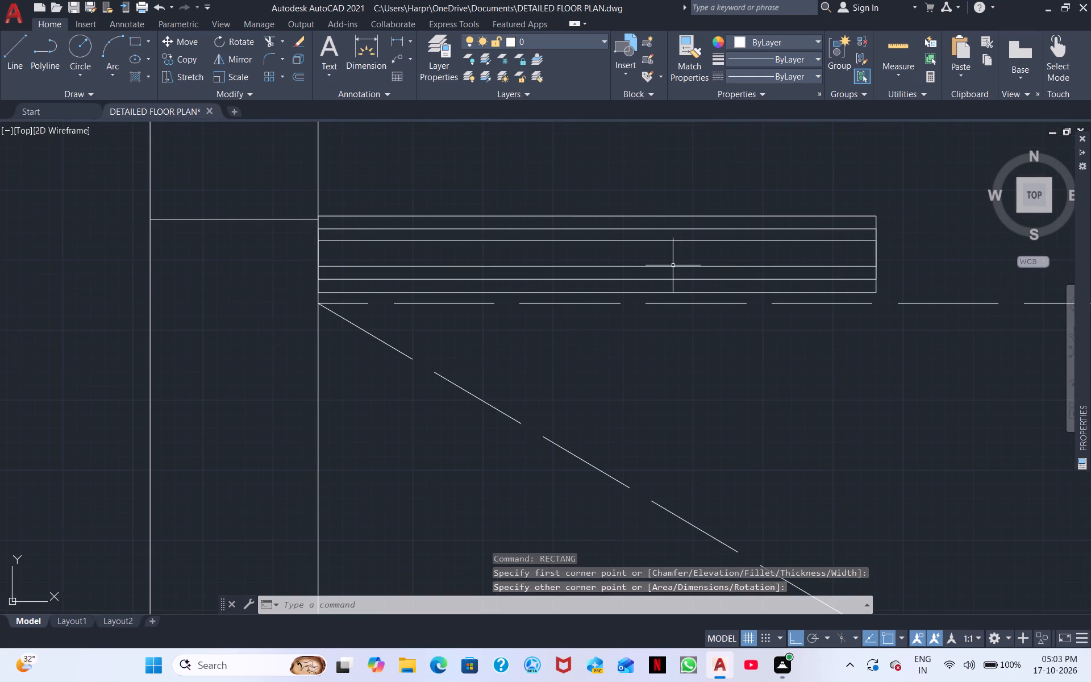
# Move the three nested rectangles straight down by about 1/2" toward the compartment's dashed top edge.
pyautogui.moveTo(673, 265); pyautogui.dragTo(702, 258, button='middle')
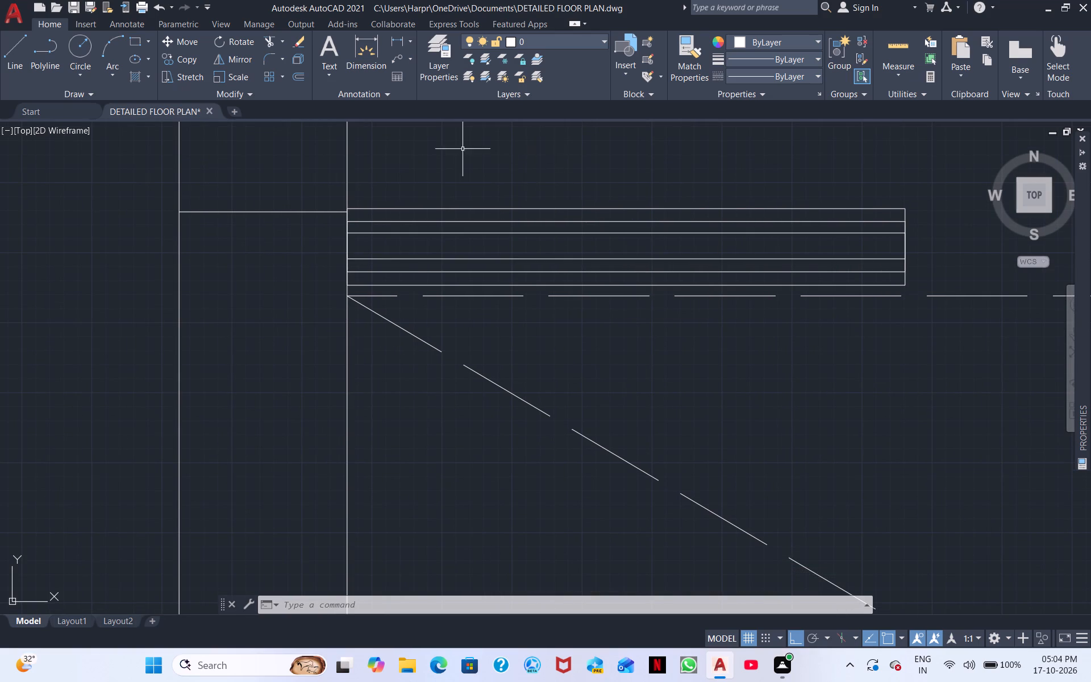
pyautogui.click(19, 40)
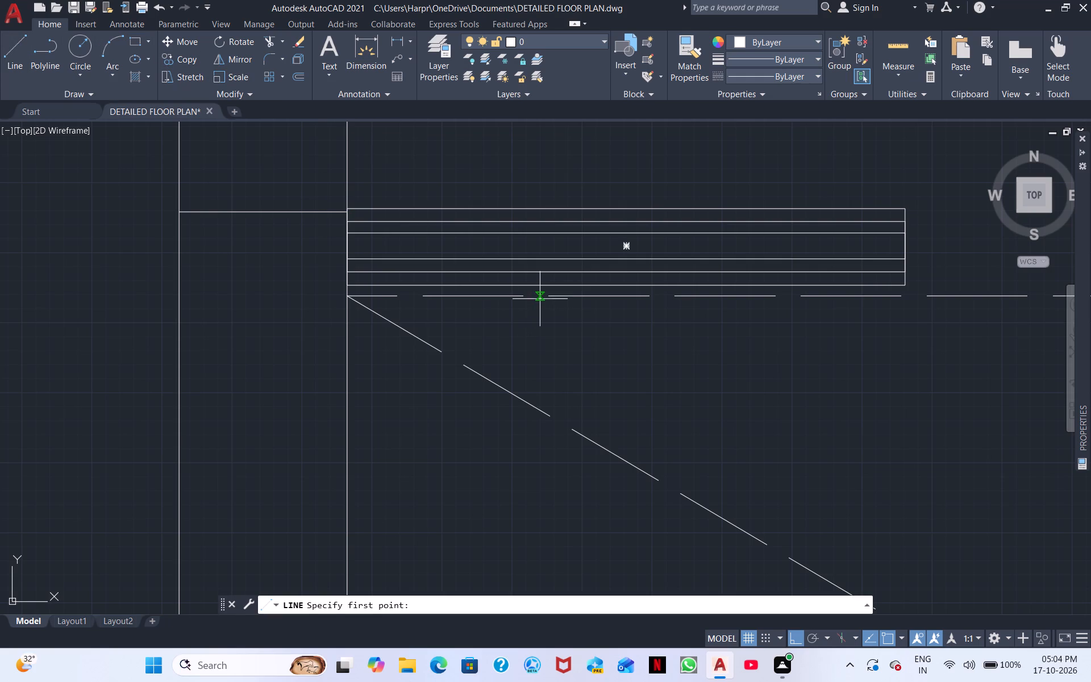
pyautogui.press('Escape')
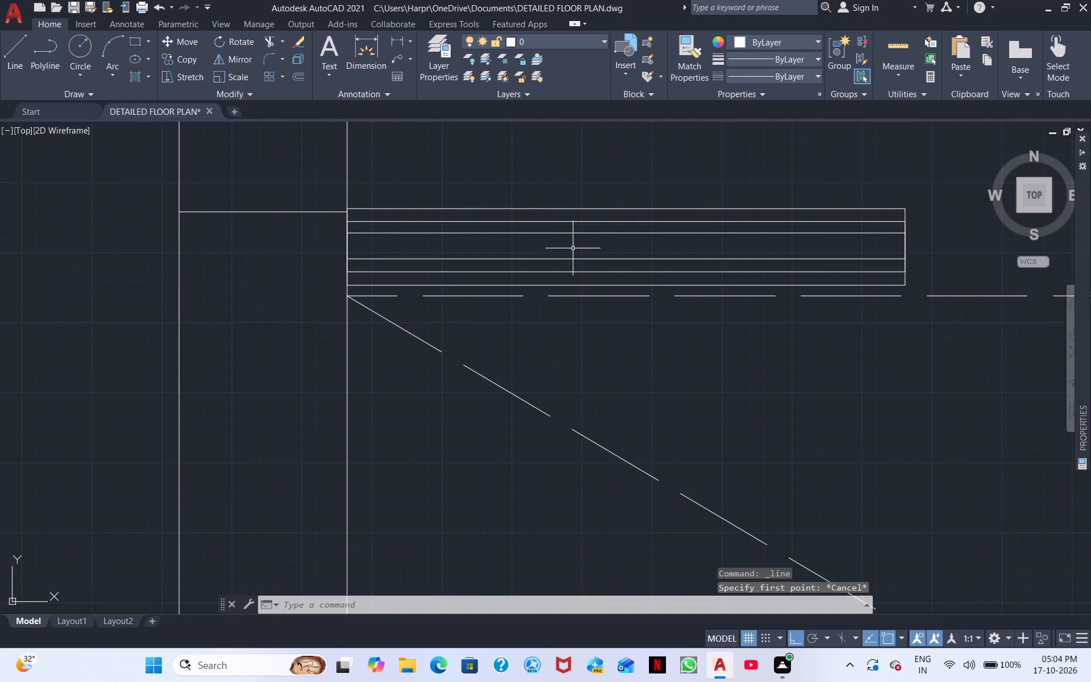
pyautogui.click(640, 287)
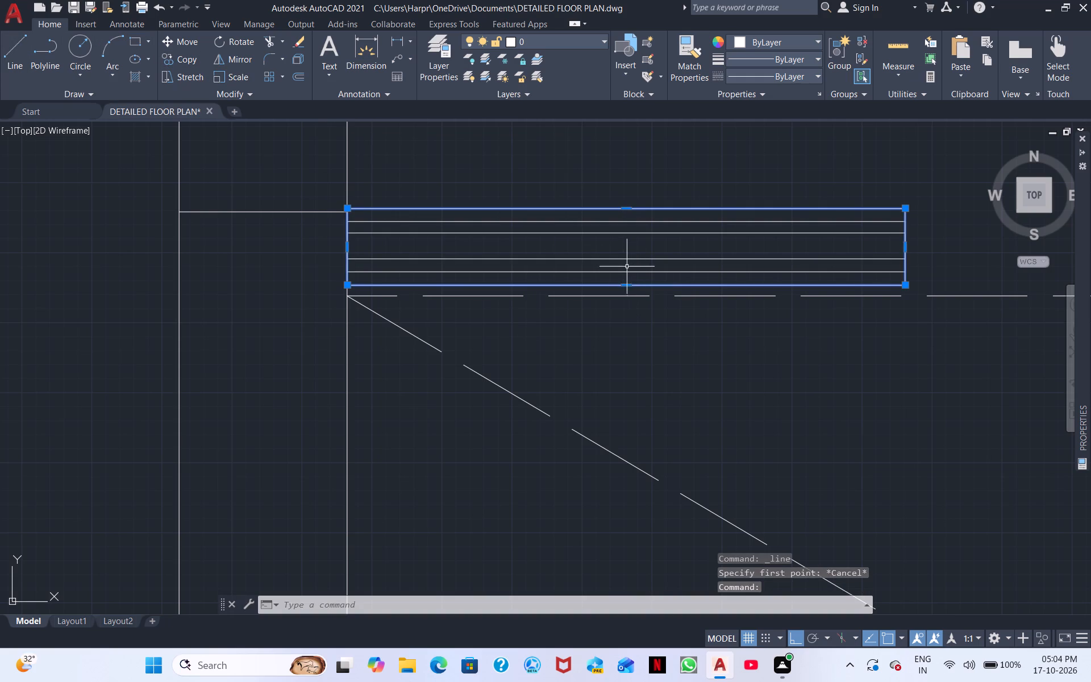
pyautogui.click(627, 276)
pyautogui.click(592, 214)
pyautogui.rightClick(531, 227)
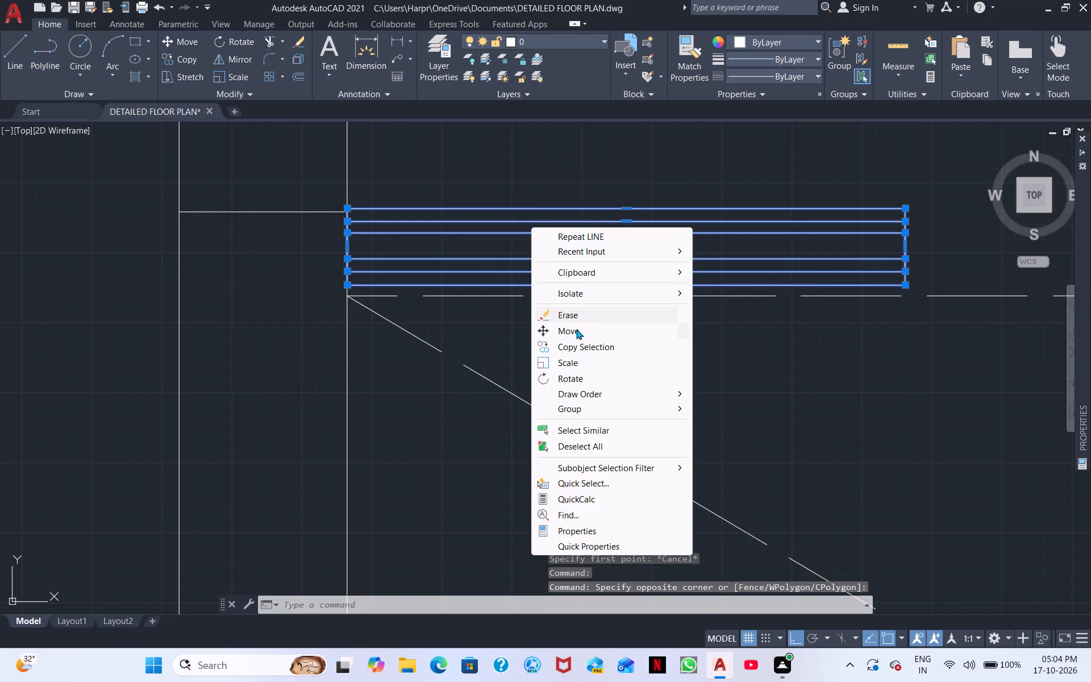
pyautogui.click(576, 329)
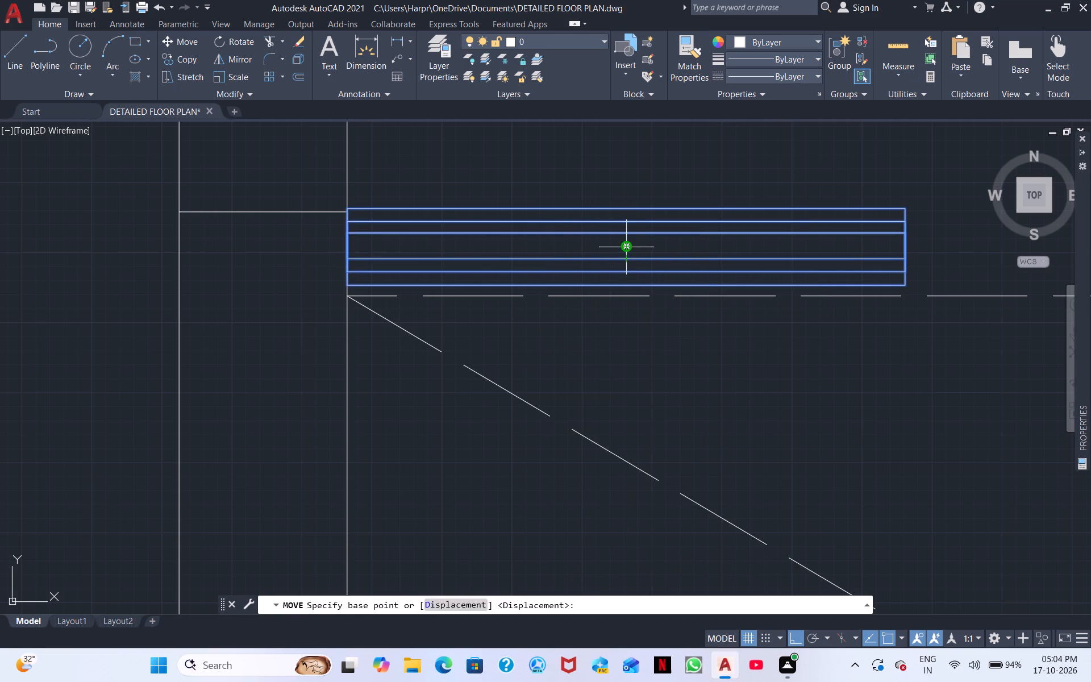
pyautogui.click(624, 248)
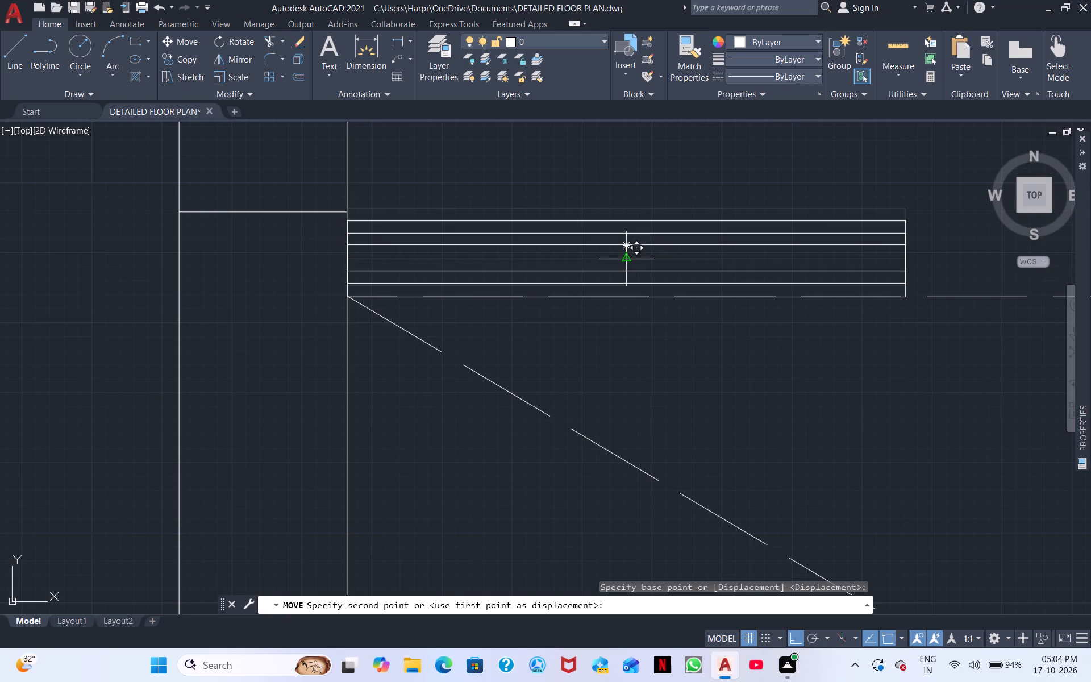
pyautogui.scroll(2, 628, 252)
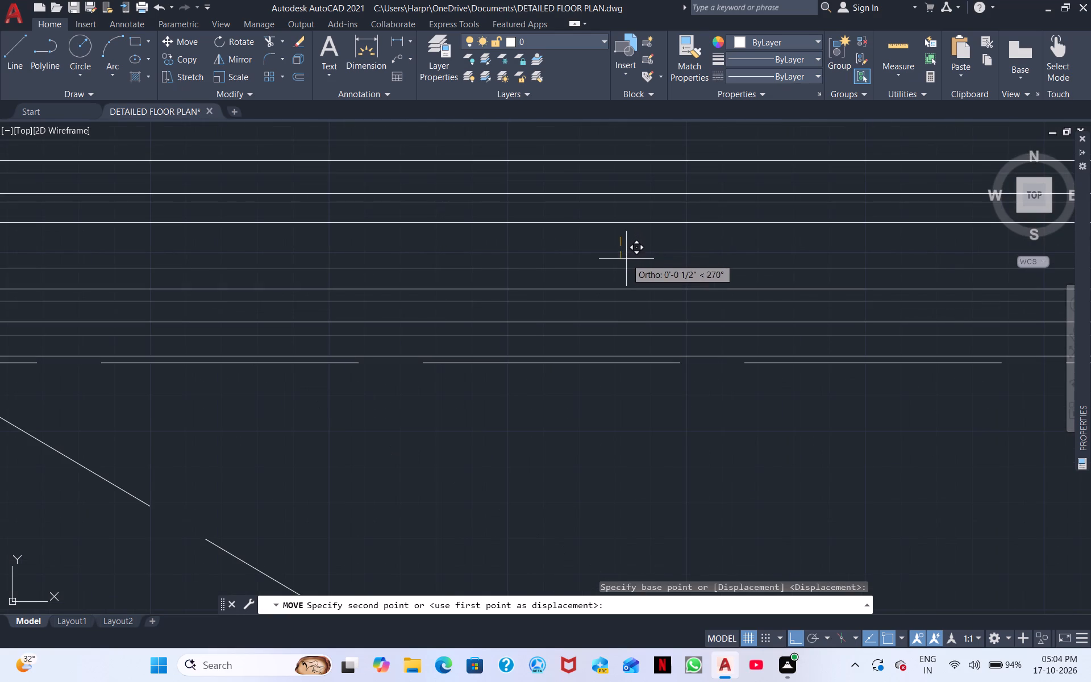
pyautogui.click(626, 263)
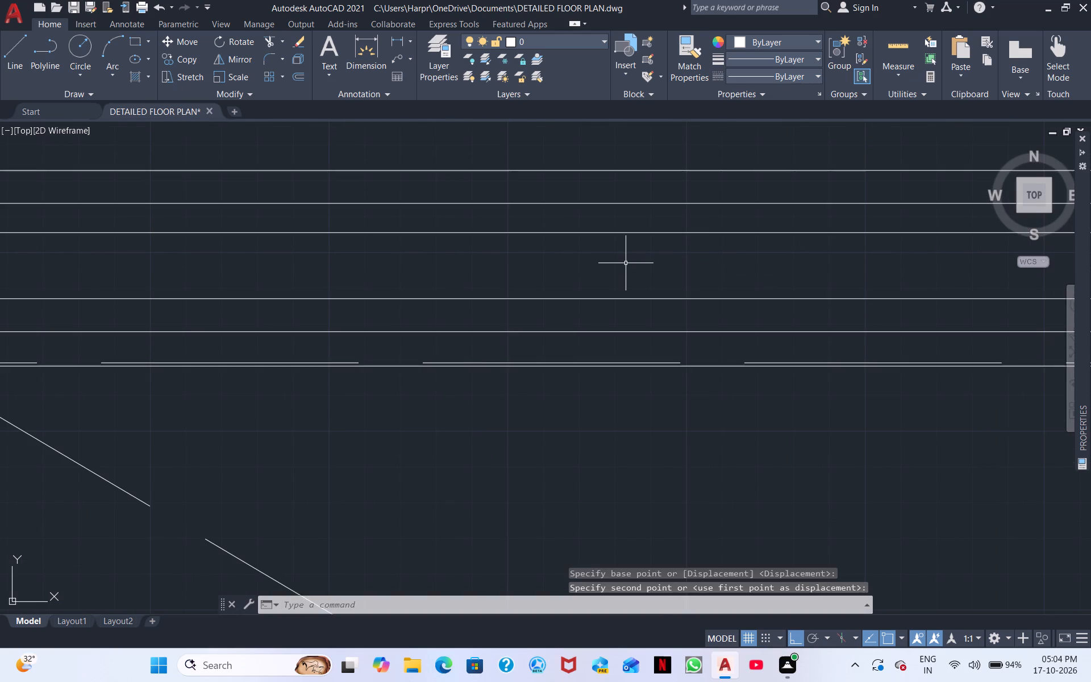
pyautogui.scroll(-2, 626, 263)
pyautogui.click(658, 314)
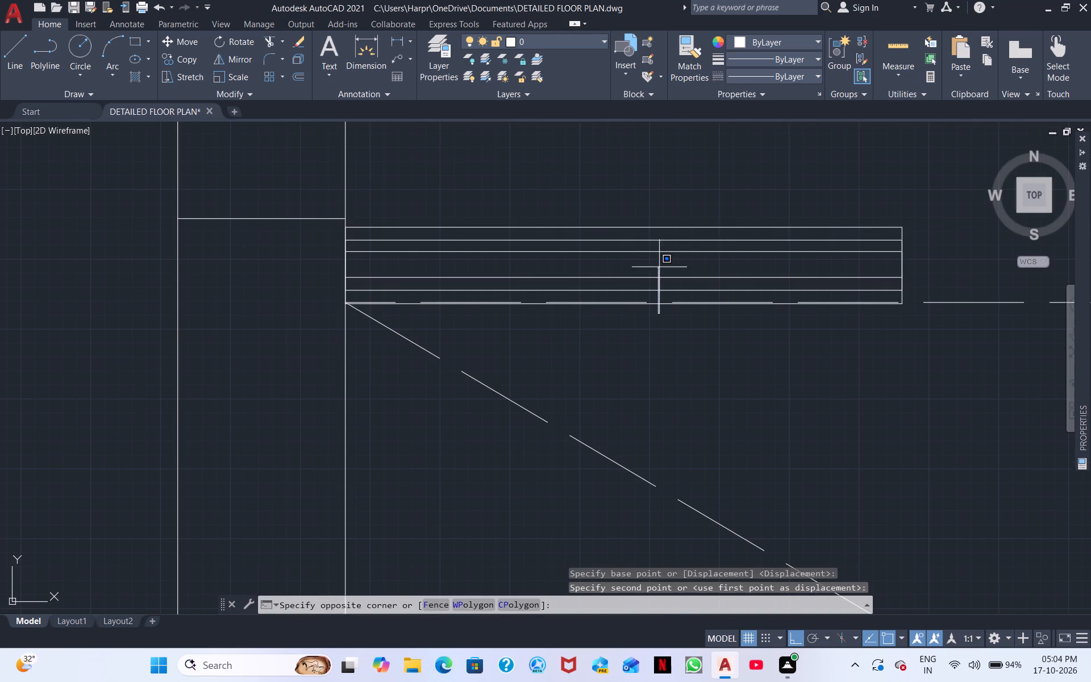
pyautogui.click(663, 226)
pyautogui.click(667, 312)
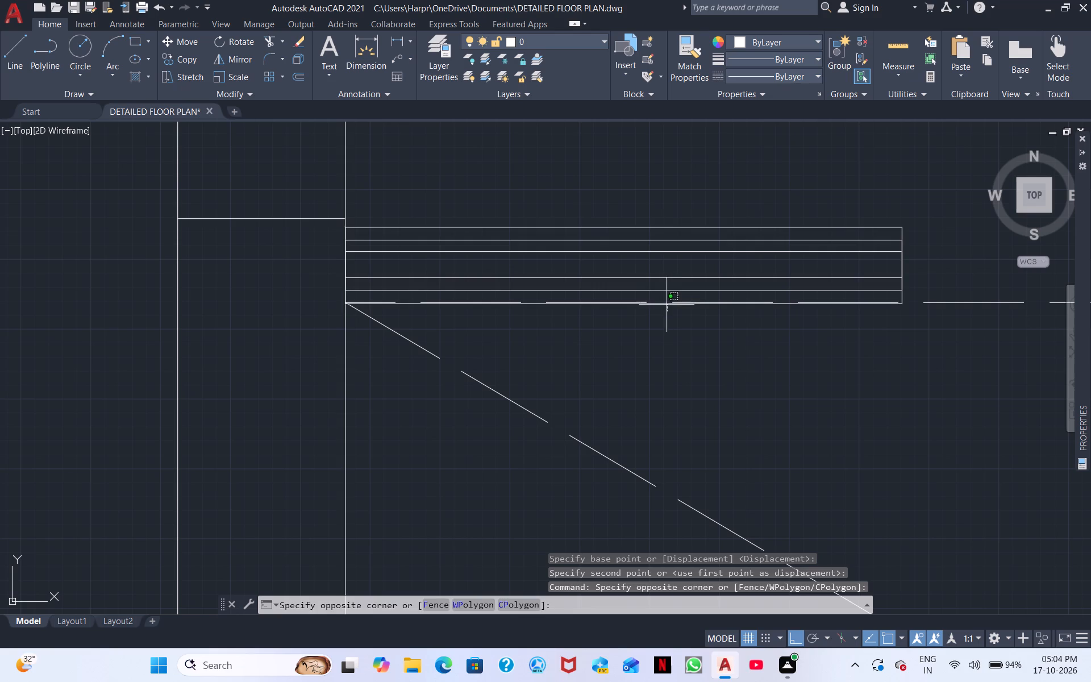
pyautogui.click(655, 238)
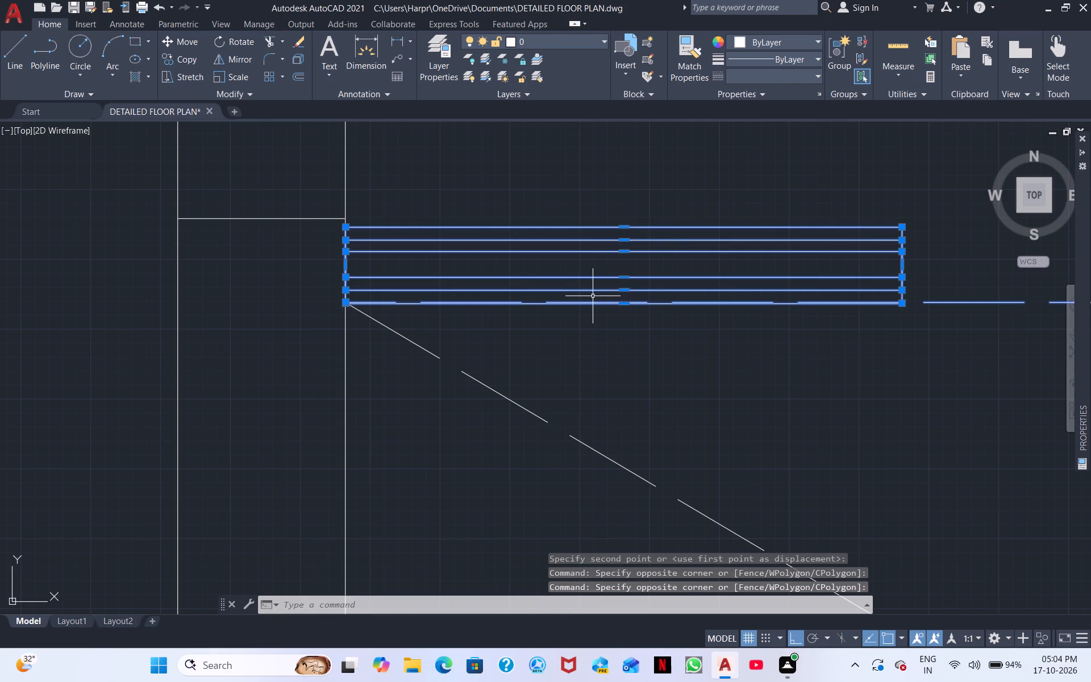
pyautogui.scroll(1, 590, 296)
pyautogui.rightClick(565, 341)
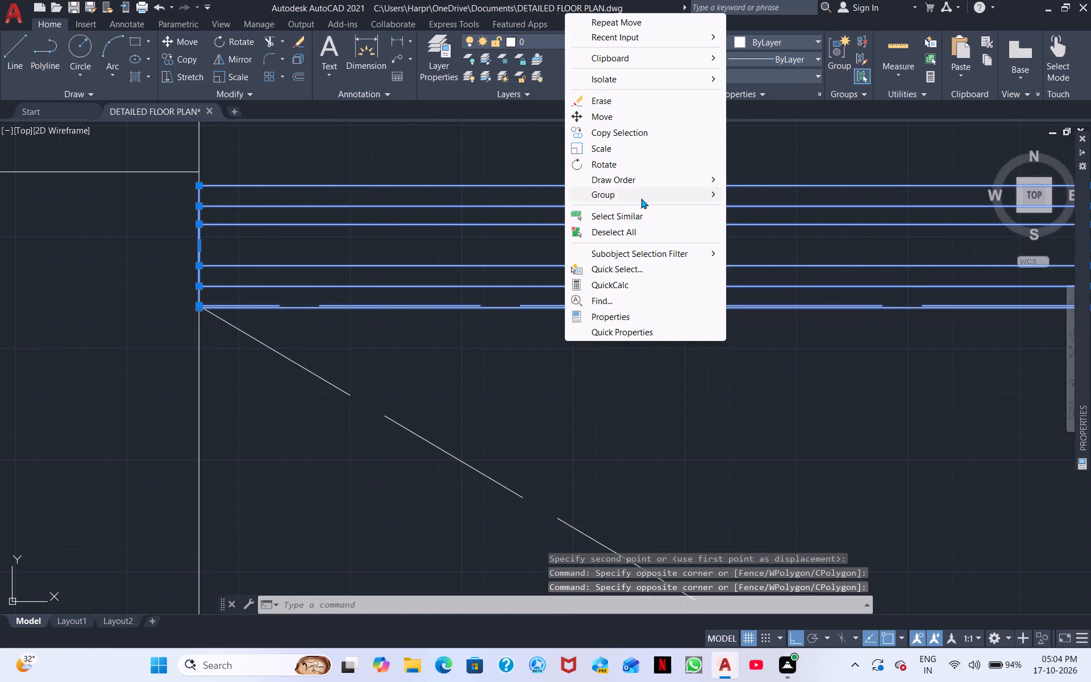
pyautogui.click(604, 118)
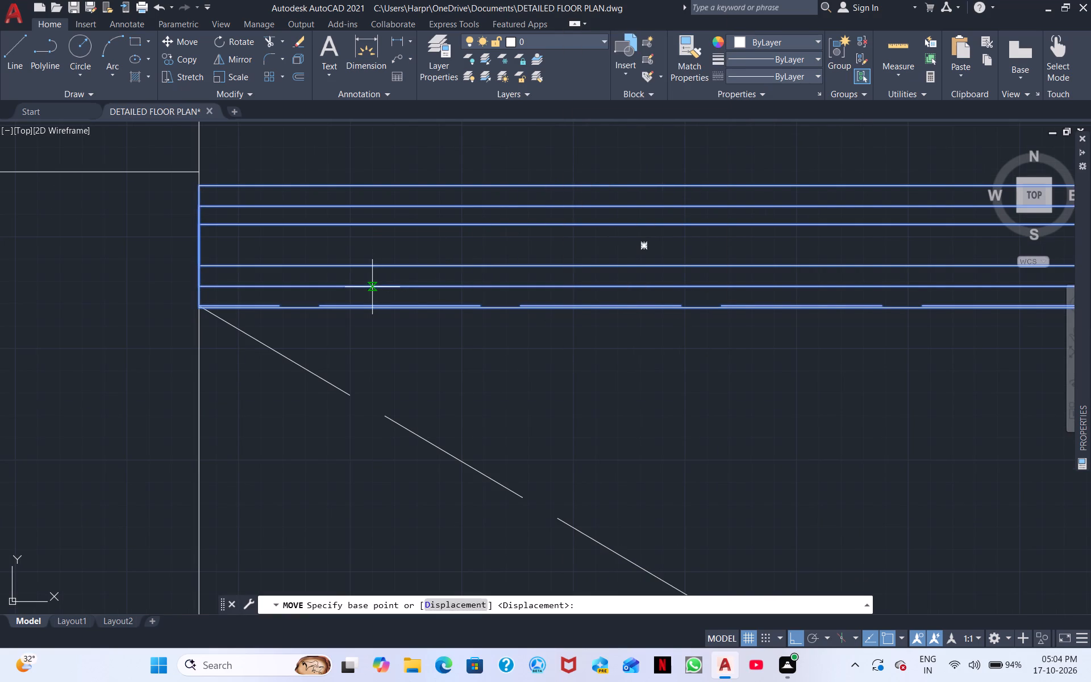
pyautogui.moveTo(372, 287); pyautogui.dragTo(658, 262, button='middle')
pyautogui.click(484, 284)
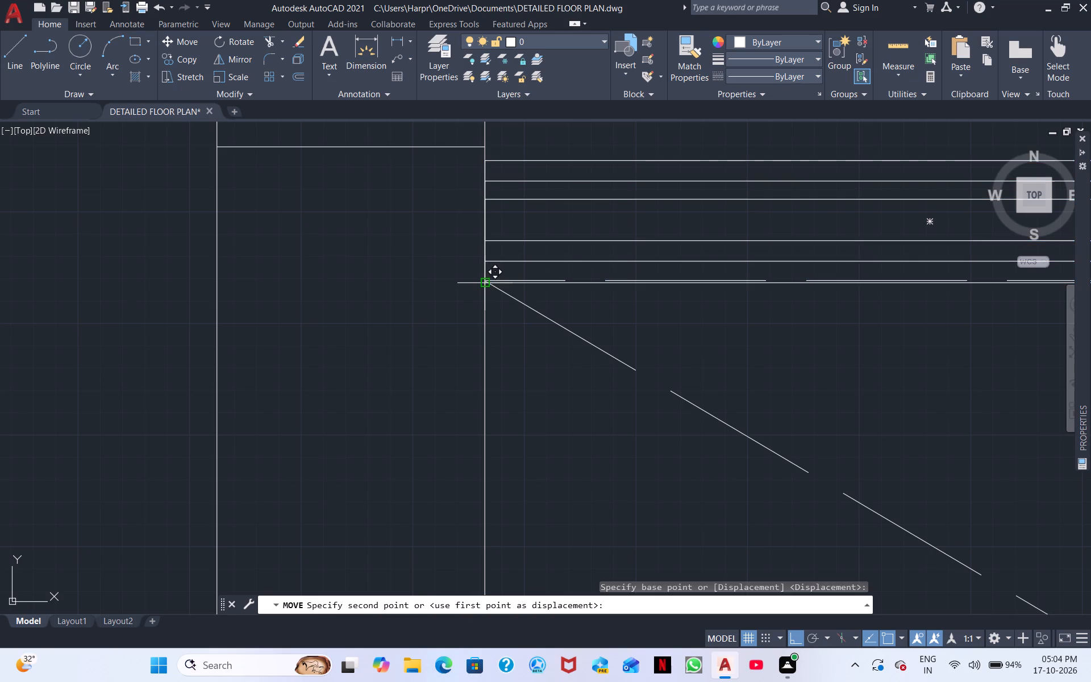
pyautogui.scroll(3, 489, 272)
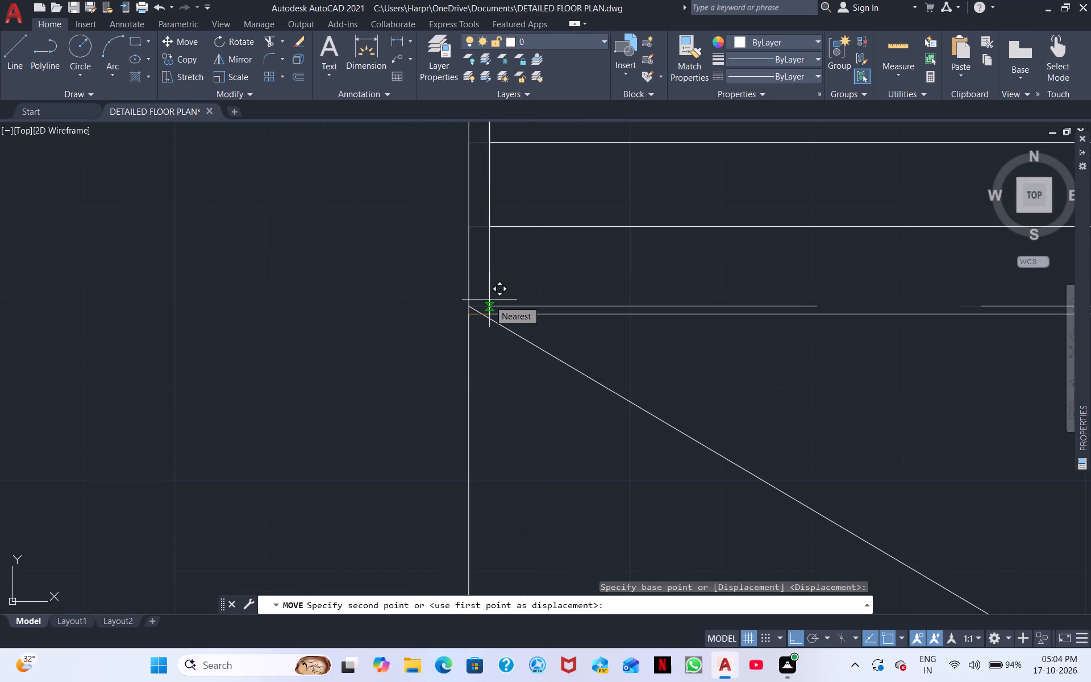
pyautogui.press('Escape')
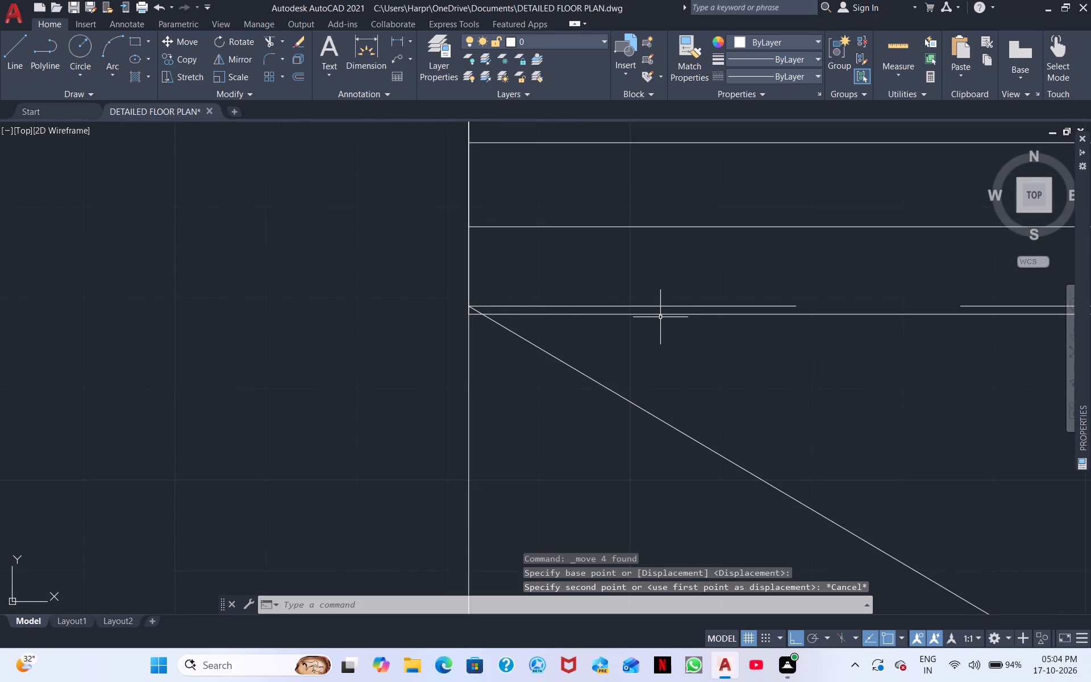
# Move the three nested rectangles so the outer one's lower-left corner meets the compartment's top-left corner, where the dashed diagonal starts.
pyautogui.click(660, 315)
pyautogui.scroll(-3, 699, 278)
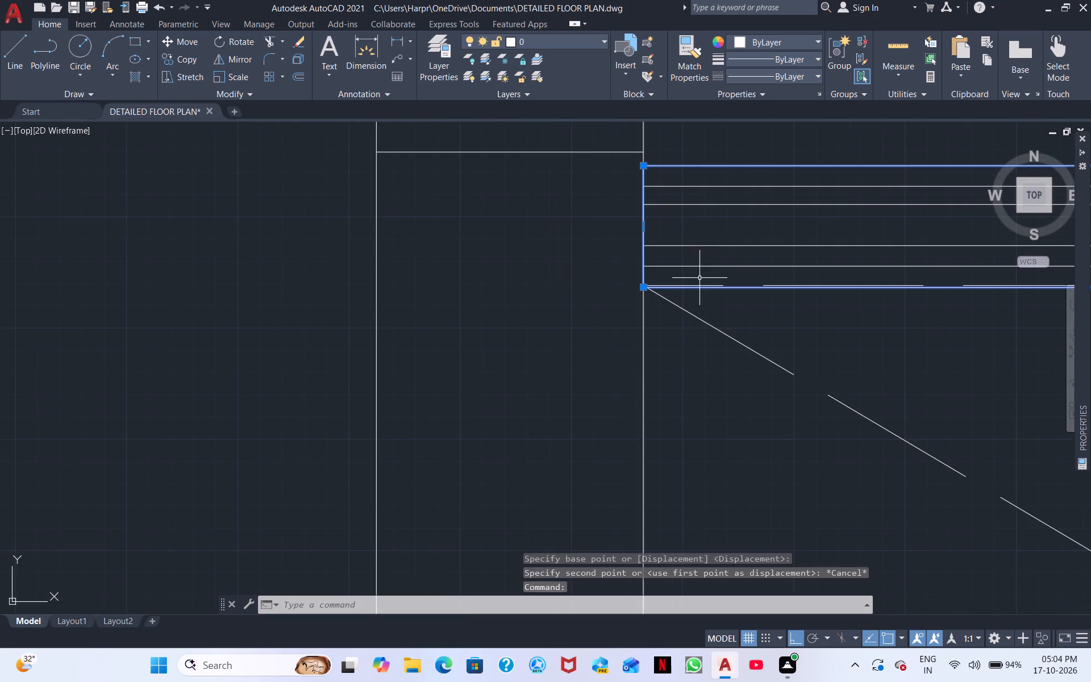
pyautogui.click(777, 274)
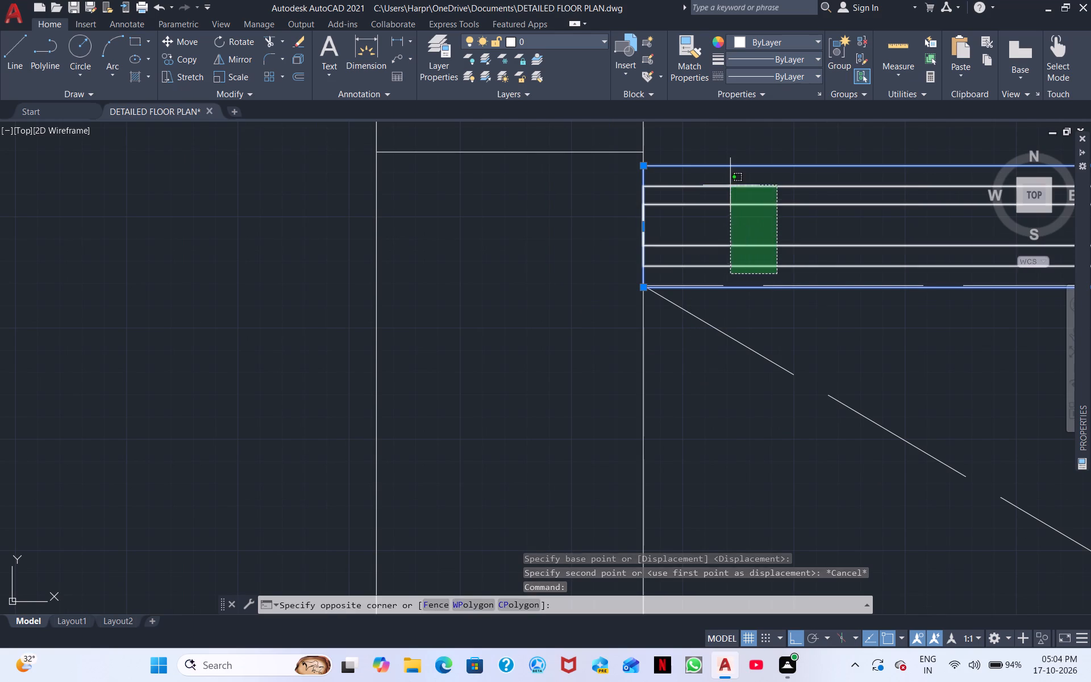
pyautogui.click(730, 185)
pyautogui.rightClick(718, 196)
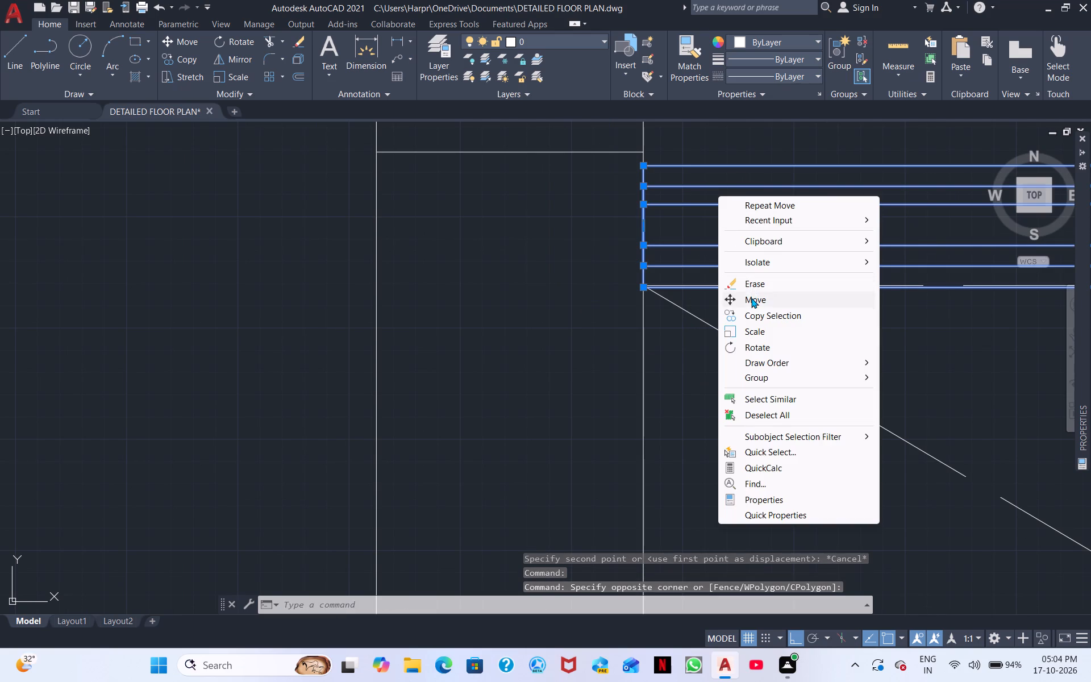
pyautogui.click(751, 298)
pyautogui.scroll(4, 642, 266)
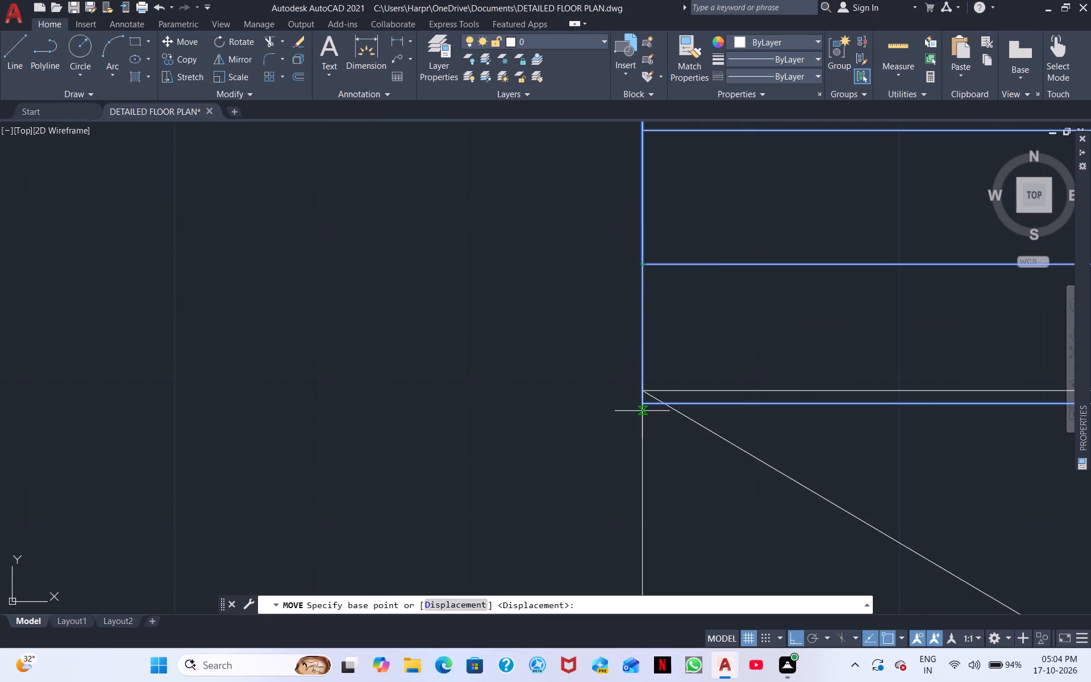
pyautogui.click(644, 406)
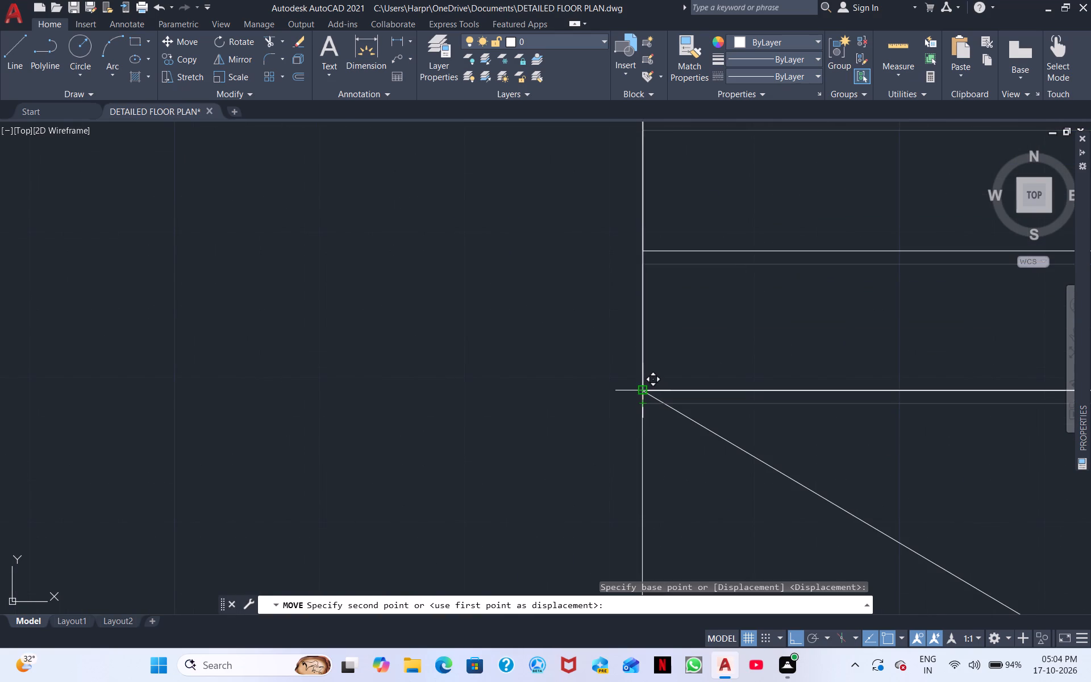
pyautogui.click(642, 390)
pyautogui.scroll(-3, 643, 390)
pyautogui.moveTo(733, 350); pyautogui.dragTo(535, 340, button='middle')
pyautogui.scroll(-2, 510, 334)
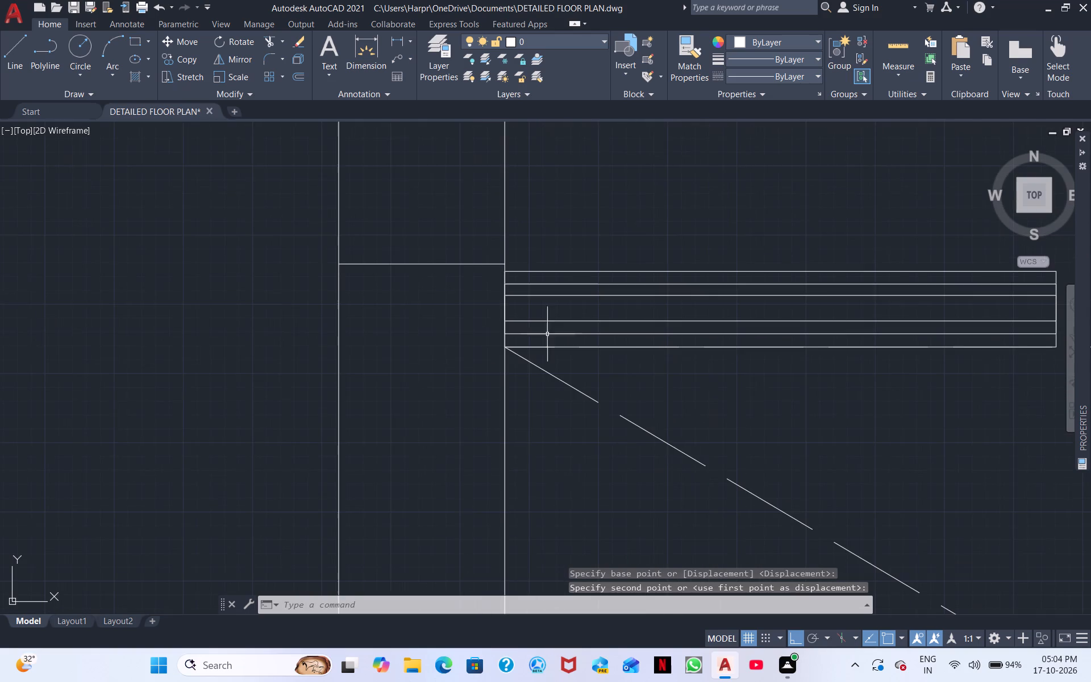
# Draw a vertical line inside the crossed compartment, from the nested panels' lower edge down to the compartment's bottom edge.
pyautogui.moveTo(799, 402); pyautogui.dragTo(563, 340, button='middle')
pyautogui.scroll(-2, 563, 340)
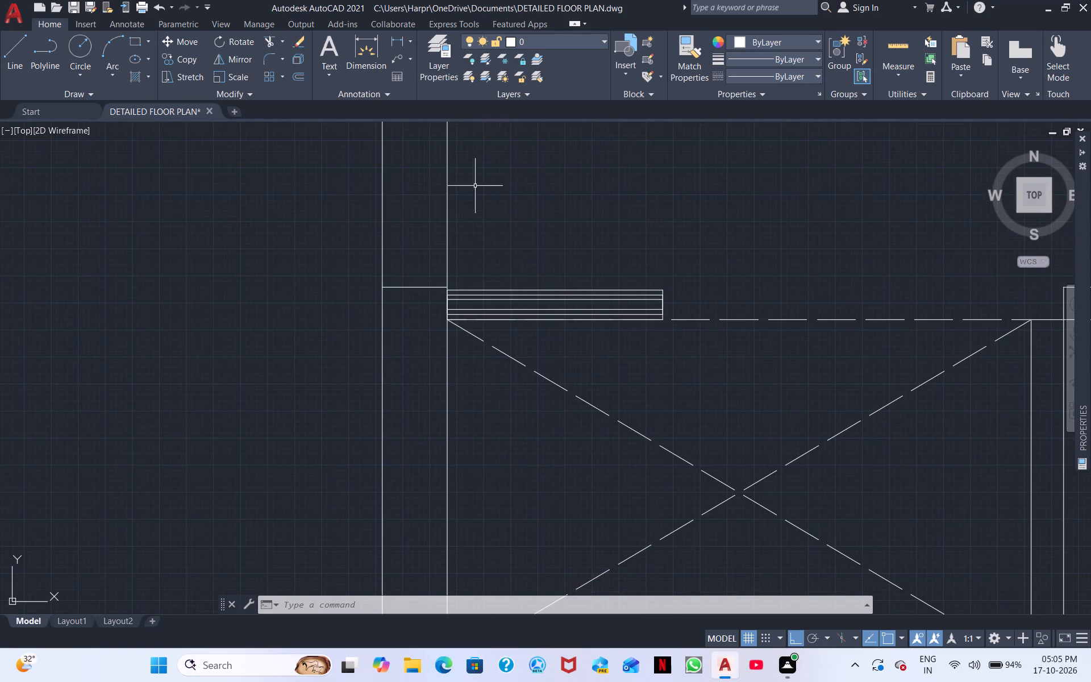
pyautogui.click(7, 60)
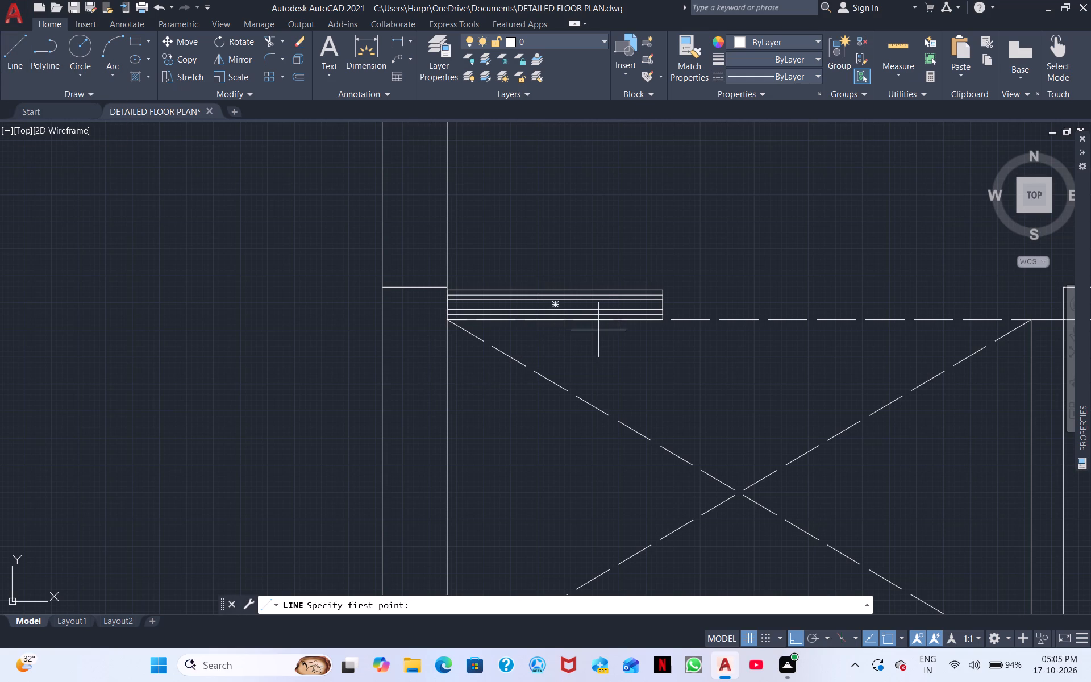
pyautogui.scroll(-2, 609, 321)
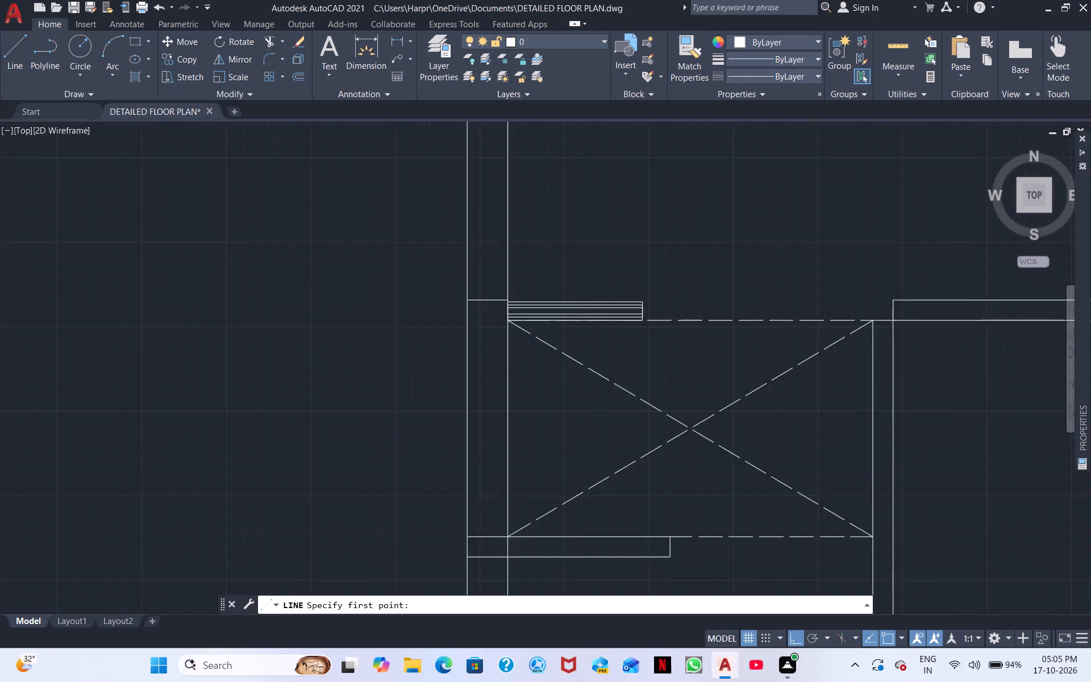
pyautogui.click(609, 321)
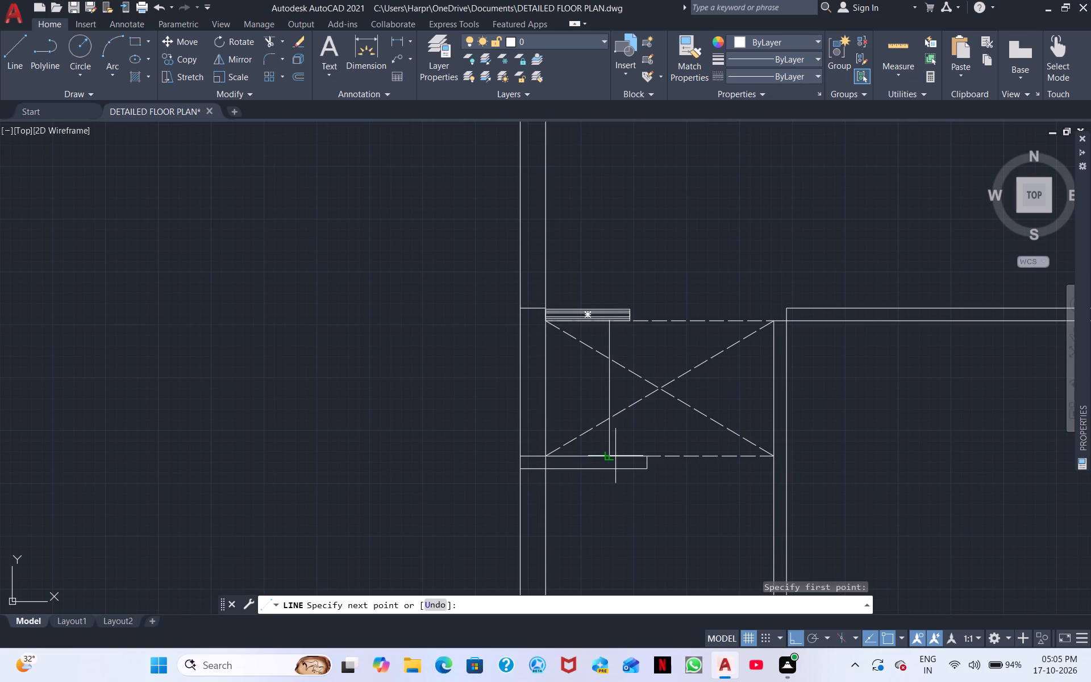
pyautogui.click(611, 456)
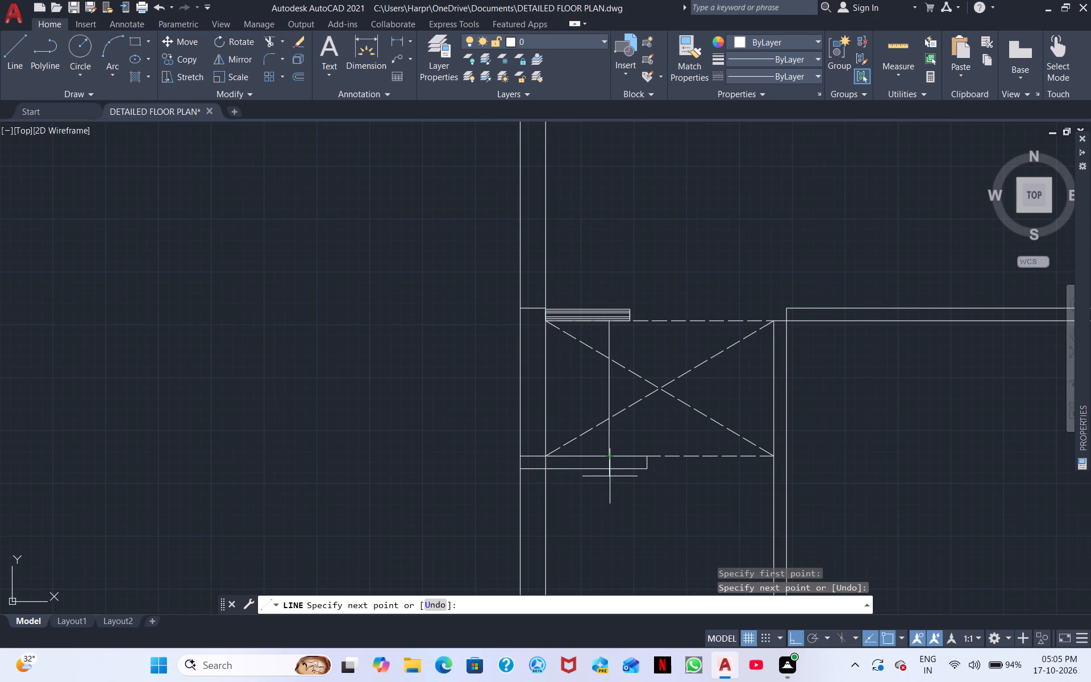
pyautogui.press('Escape')
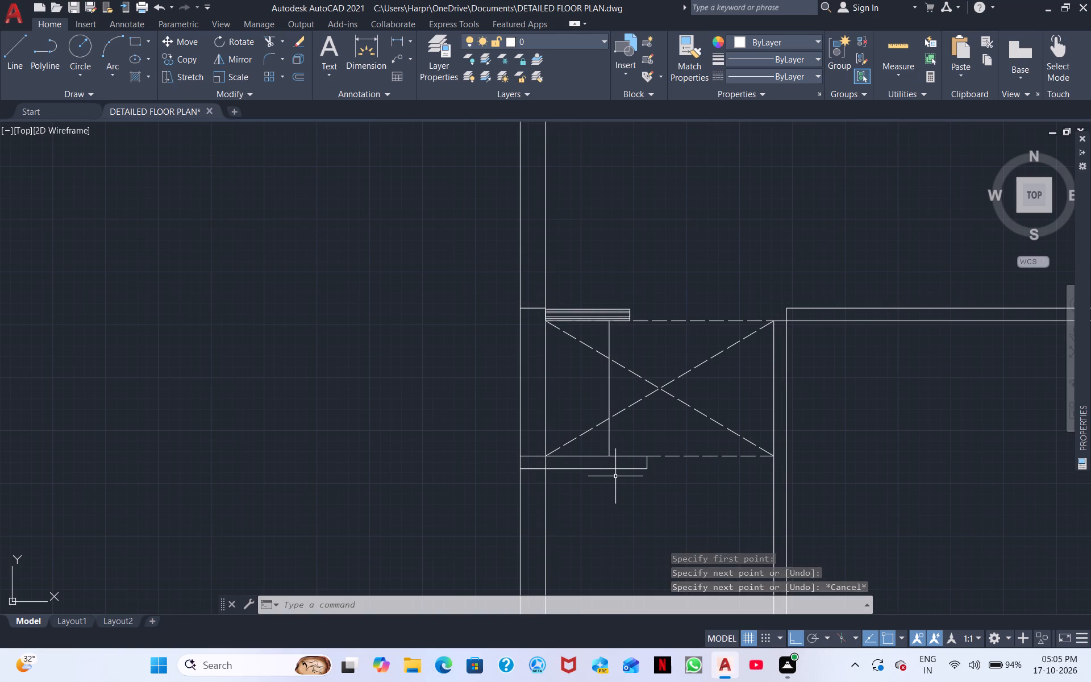
# Draw a horizontal line across the narrow room below the crossed compartment, from the outer wall's inner face to the partition.
pyautogui.moveTo(660, 532); pyautogui.dragTo(393, 238, button='middle')
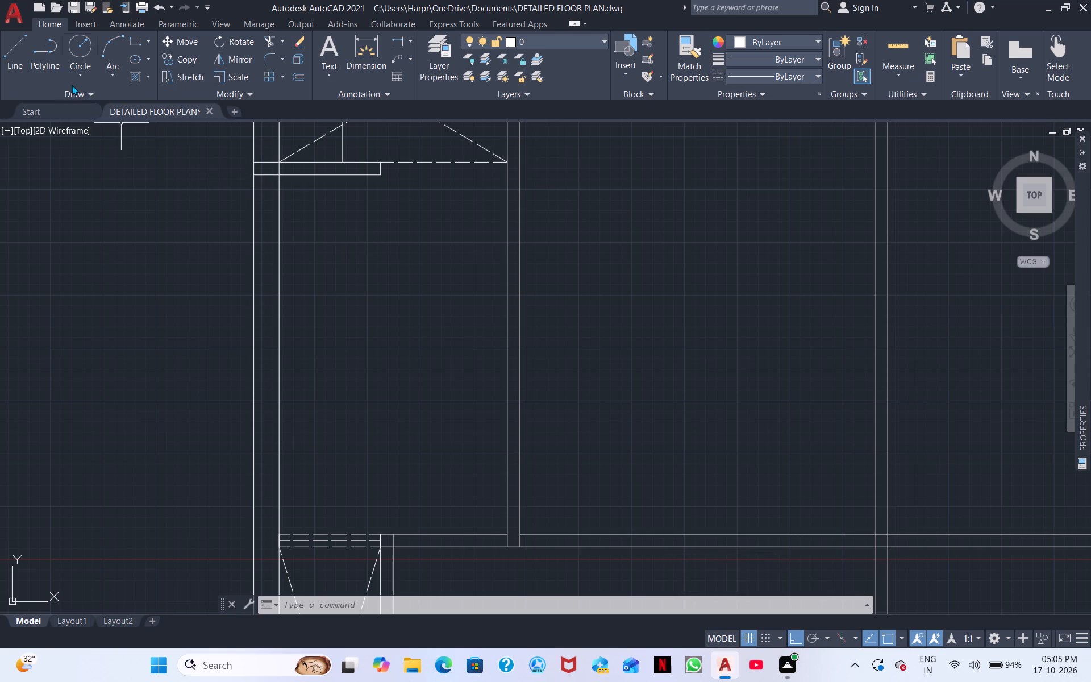
pyautogui.click(13, 49)
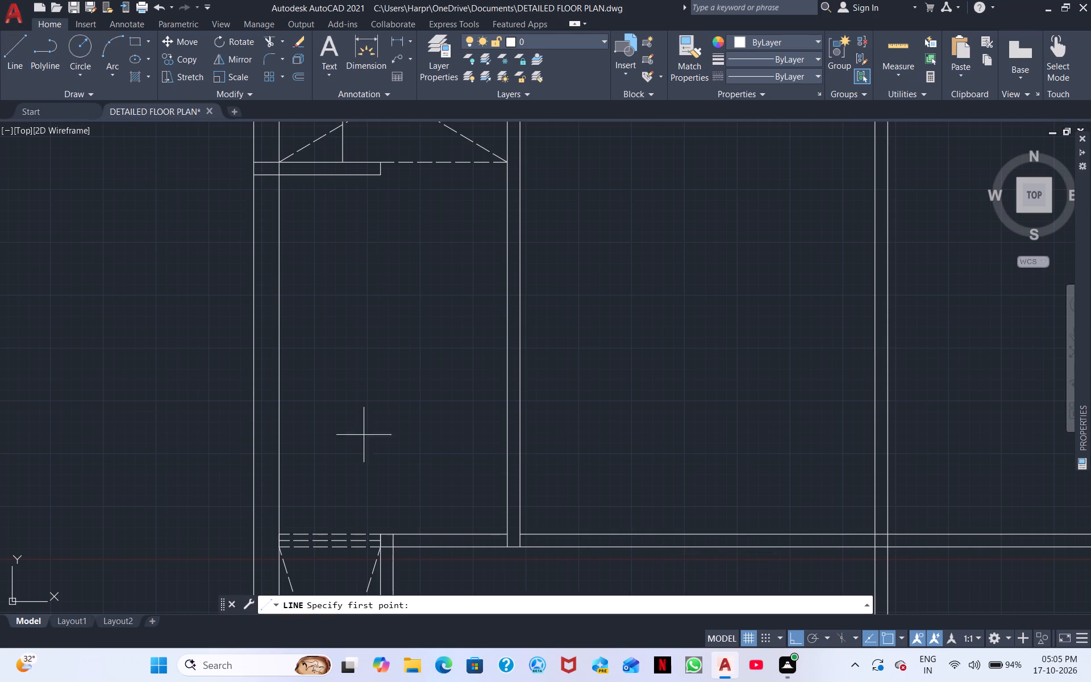
pyautogui.click(280, 402)
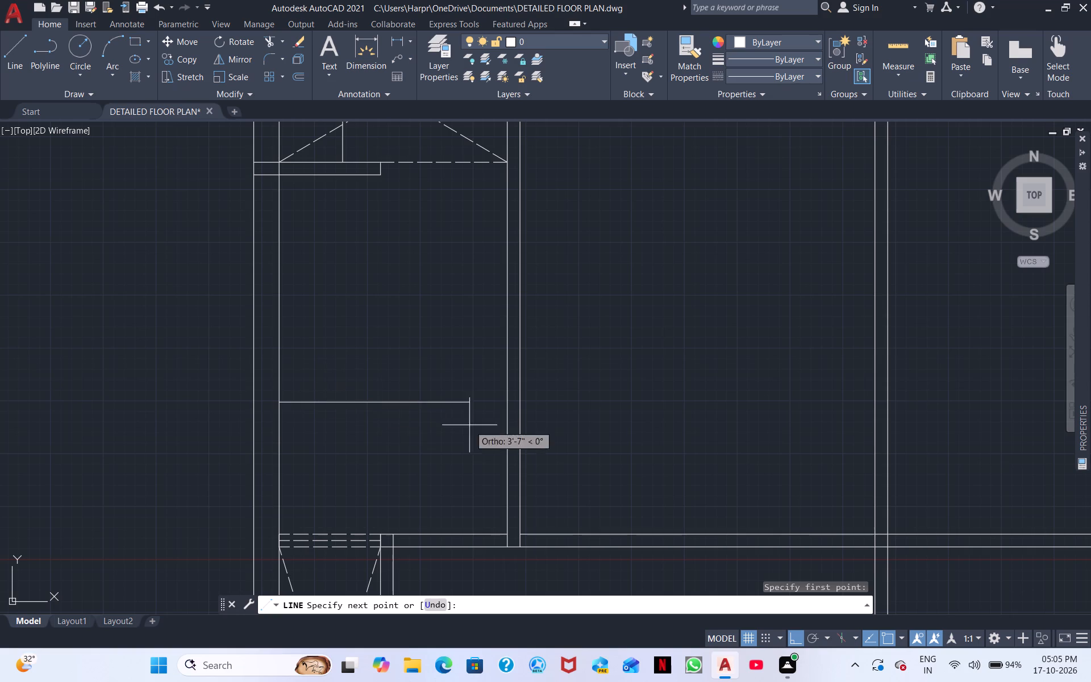
pyautogui.click(503, 407)
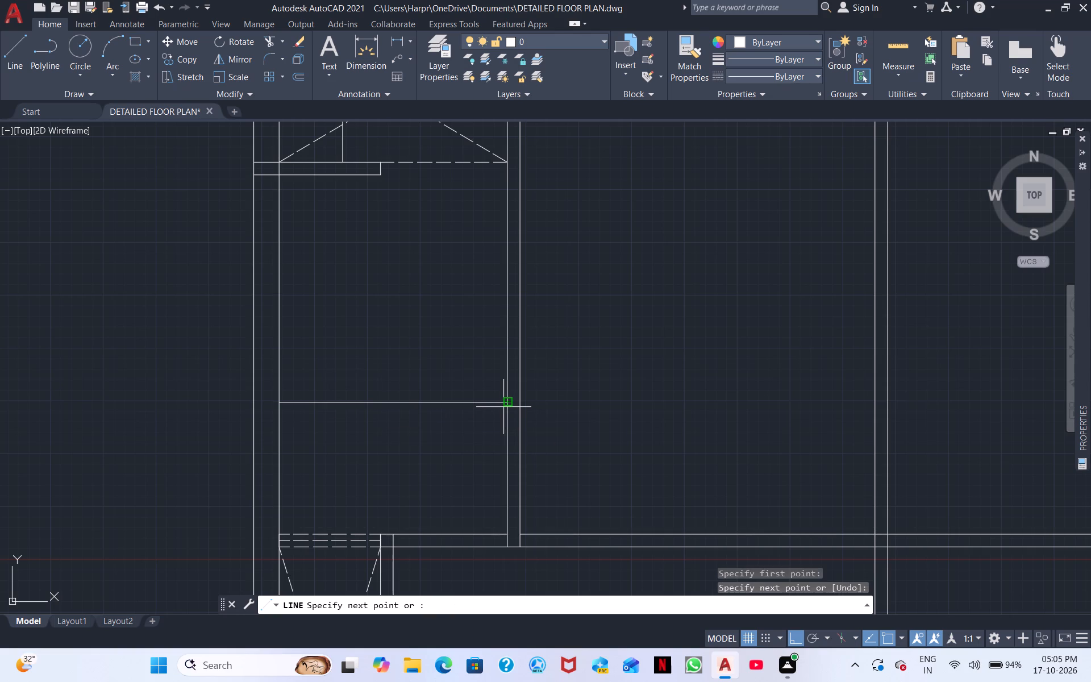
pyautogui.press('Escape')
# Draw a narrow rectangle within the large room's upper wall thickness, running leftward from the inner face of the right outer wall.
pyautogui.scroll(-2, 560, 385)
pyautogui.moveTo(667, 330); pyautogui.dragTo(605, 284, button='middle')
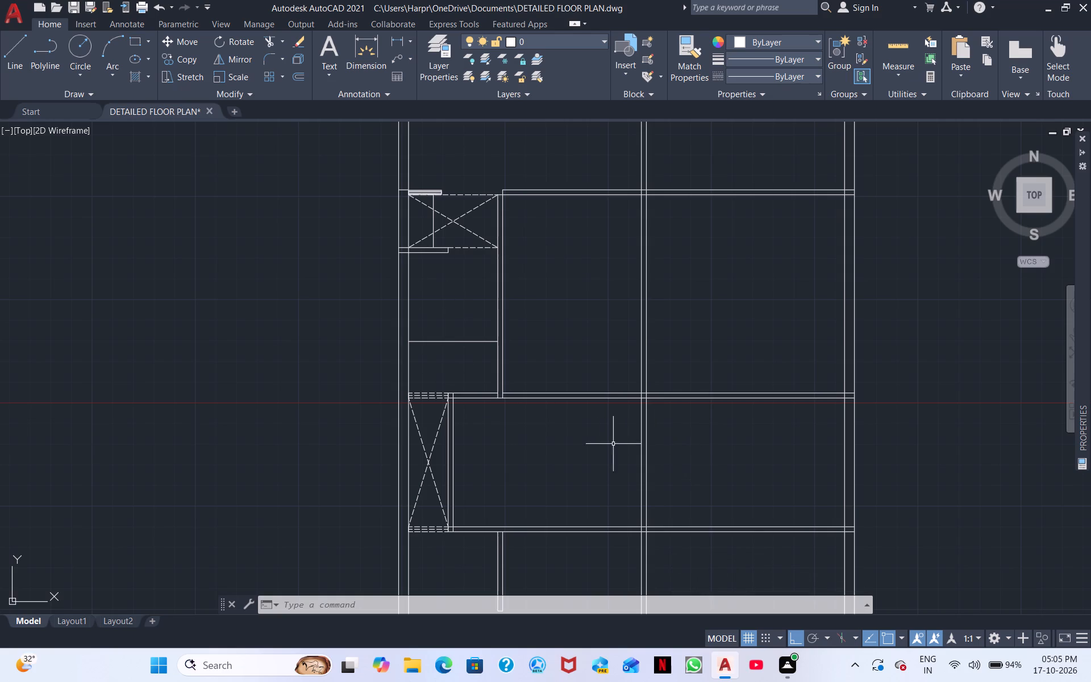
pyautogui.moveTo(558, 439); pyautogui.dragTo(373, 261, button='middle')
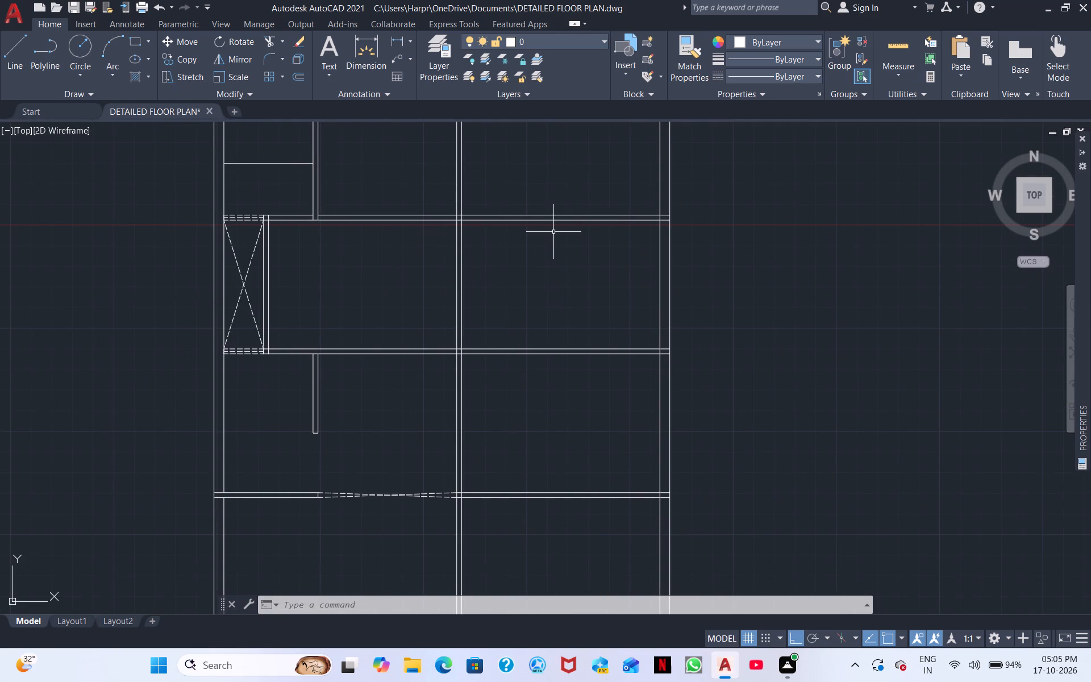
pyautogui.moveTo(526, 223); pyautogui.dragTo(481, 474, button='middle')
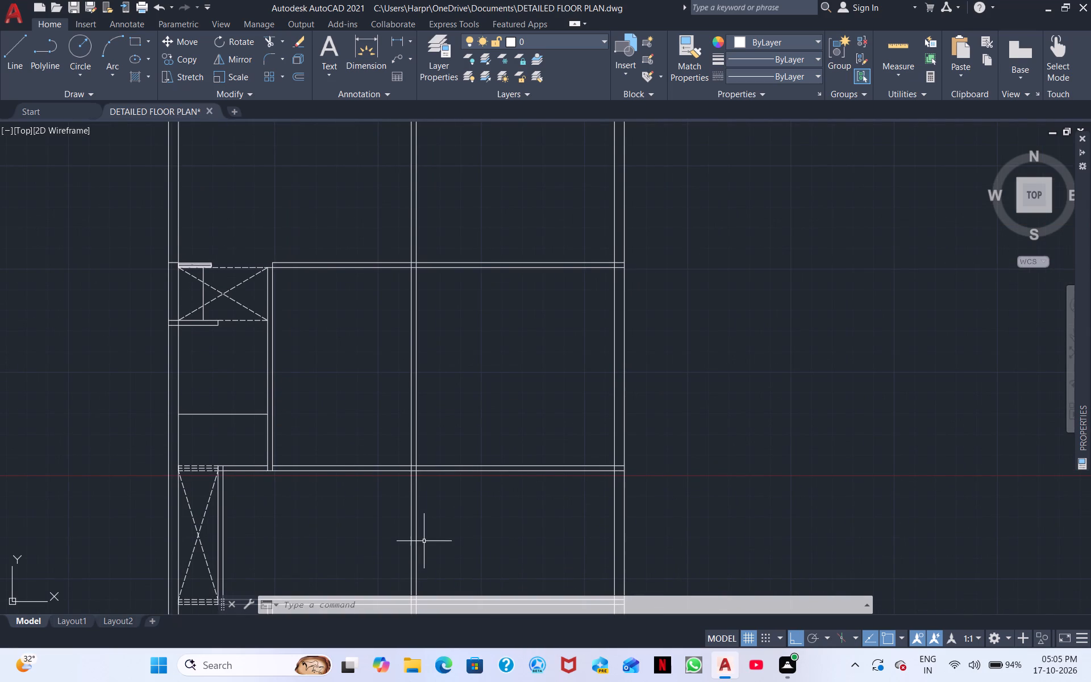
pyautogui.scroll(1, 424, 541)
pyautogui.scroll(1, 73, 328)
pyautogui.scroll(-3, 181, 274)
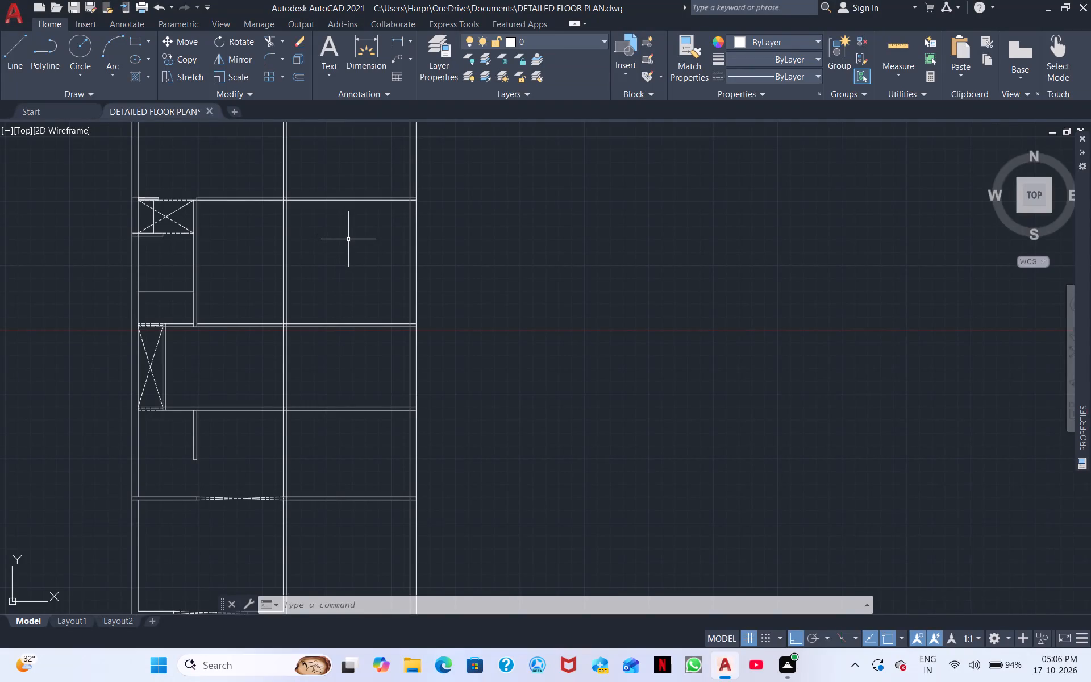
pyautogui.scroll(2, 350, 237)
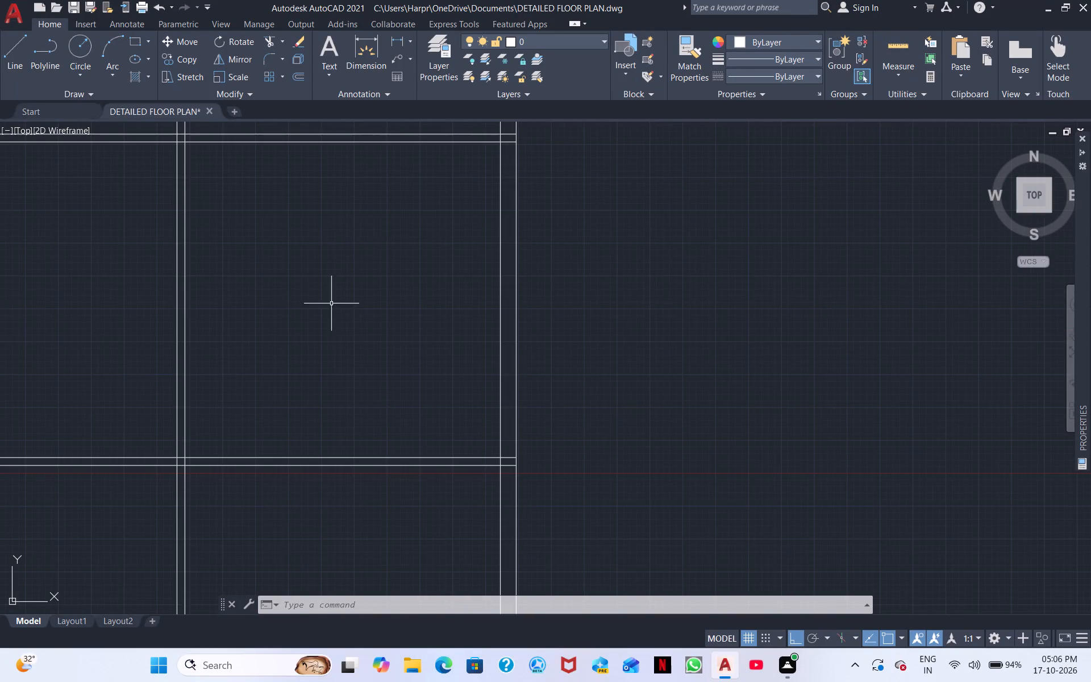
pyautogui.moveTo(331, 305); pyautogui.dragTo(332, 321, button='middle')
pyautogui.moveTo(327, 273); pyautogui.dragTo(267, 388, button='middle')
pyautogui.scroll(1, 267, 381)
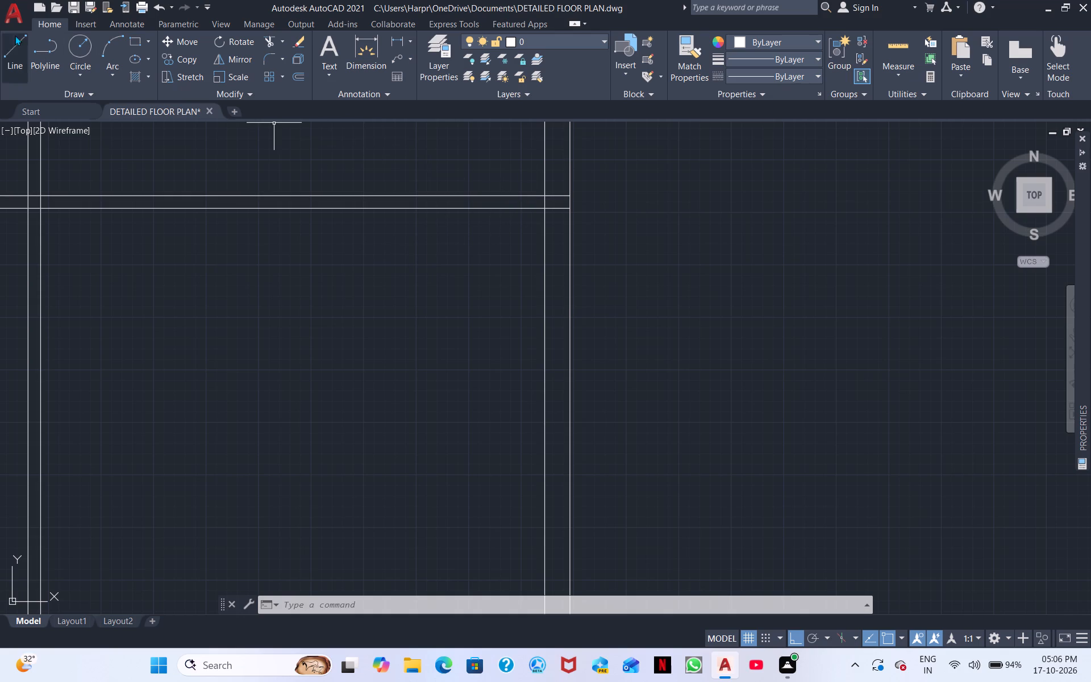
pyautogui.click(138, 38)
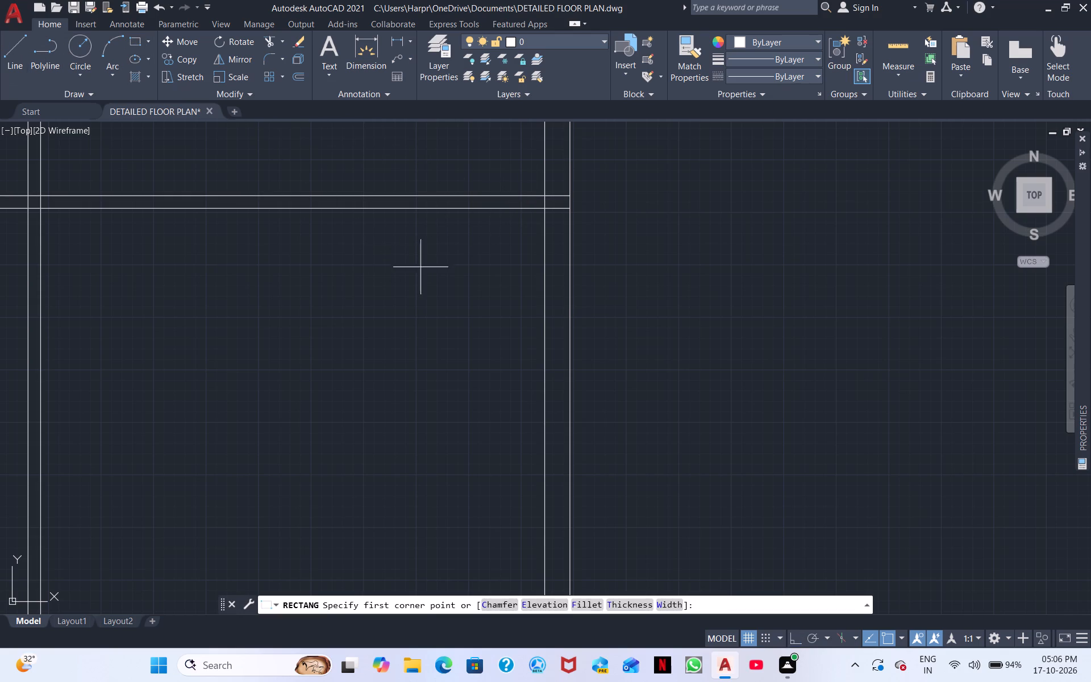
pyautogui.scroll(1, 497, 227)
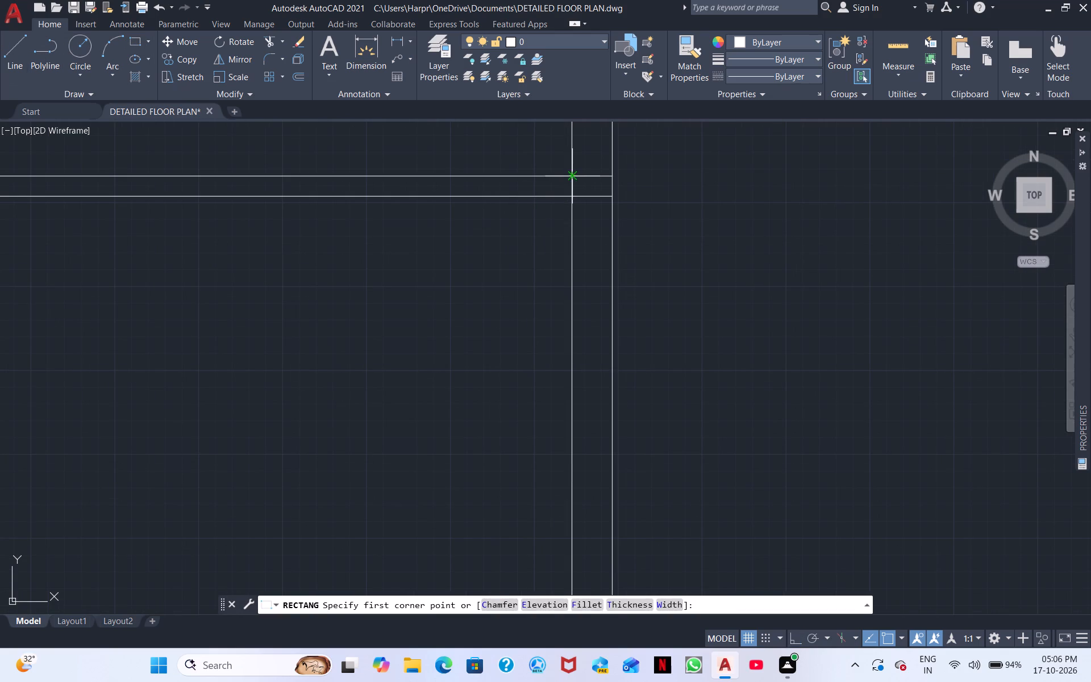
pyautogui.click(568, 178)
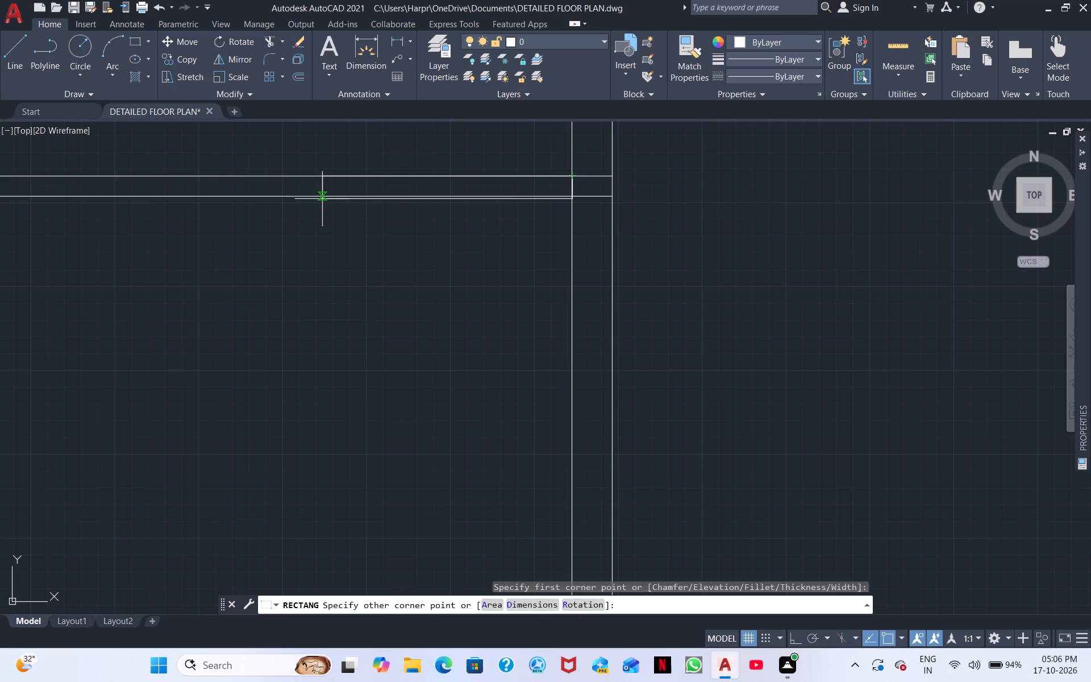
pyautogui.scroll(-1, 320, 196)
pyautogui.moveTo(282, 195); pyautogui.dragTo(528, 209, button='middle')
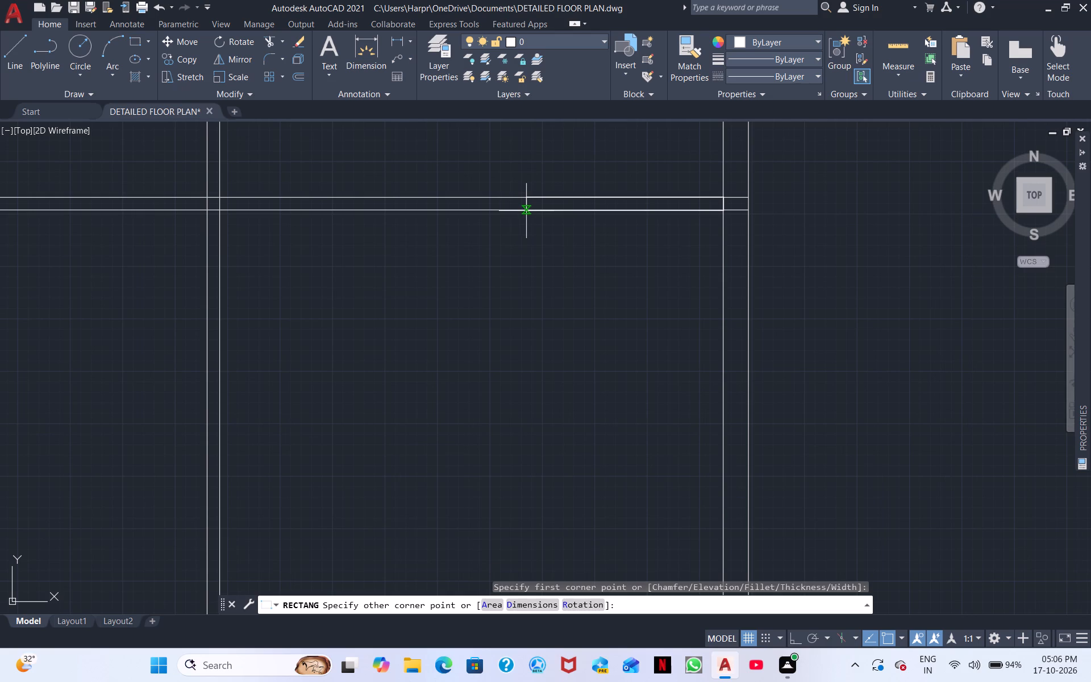
pyautogui.click(526, 211)
pyautogui.press('Escape')
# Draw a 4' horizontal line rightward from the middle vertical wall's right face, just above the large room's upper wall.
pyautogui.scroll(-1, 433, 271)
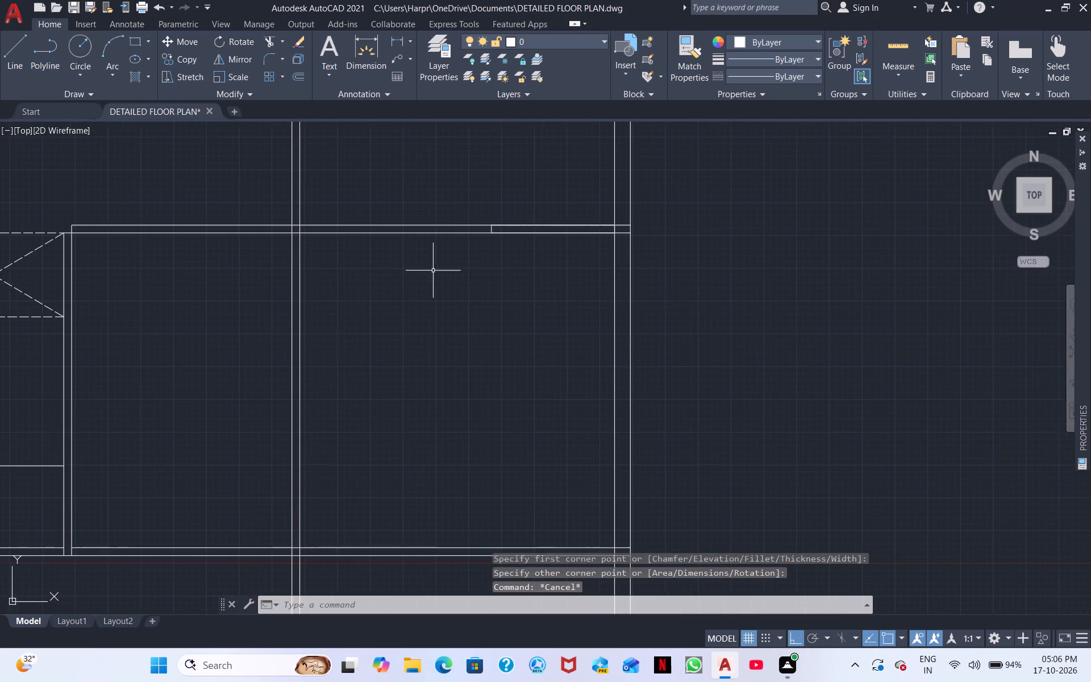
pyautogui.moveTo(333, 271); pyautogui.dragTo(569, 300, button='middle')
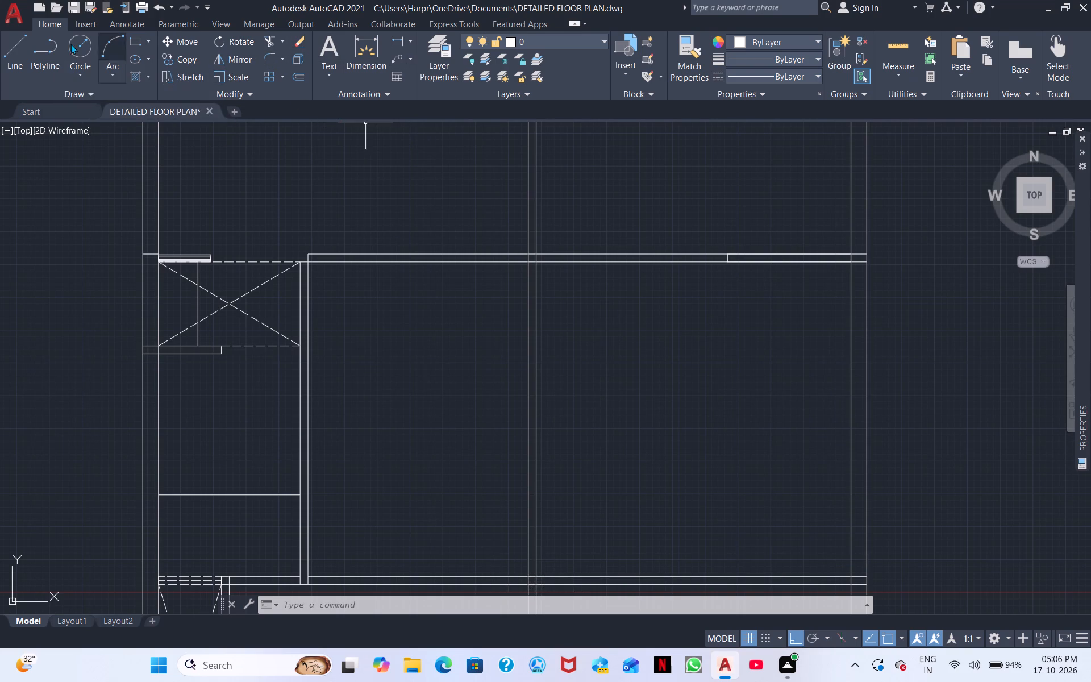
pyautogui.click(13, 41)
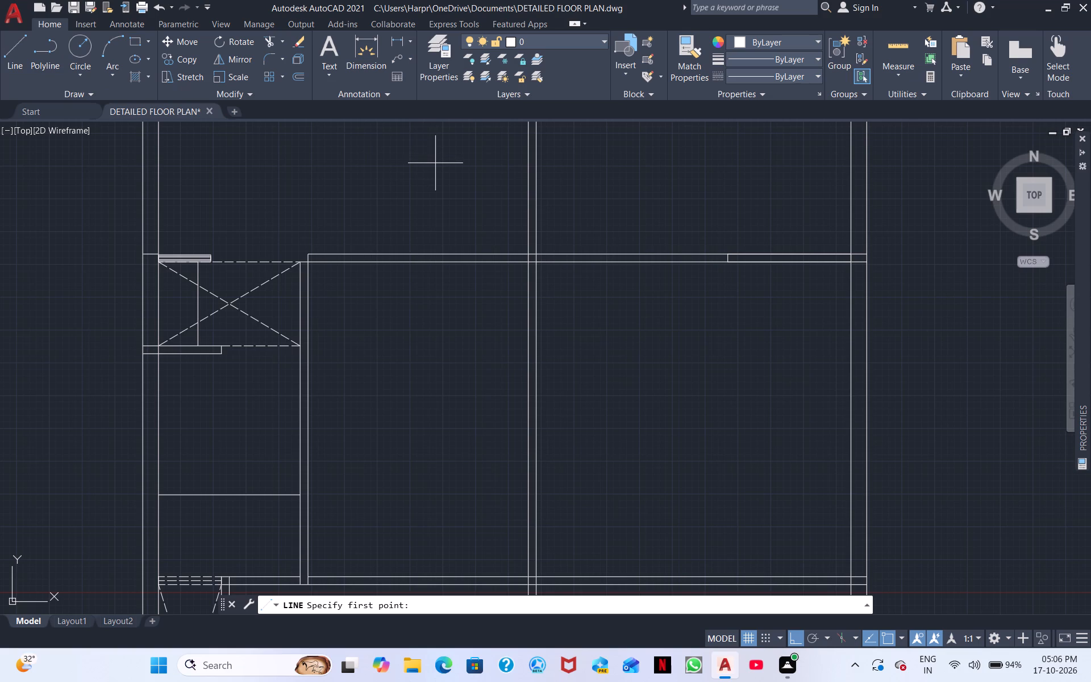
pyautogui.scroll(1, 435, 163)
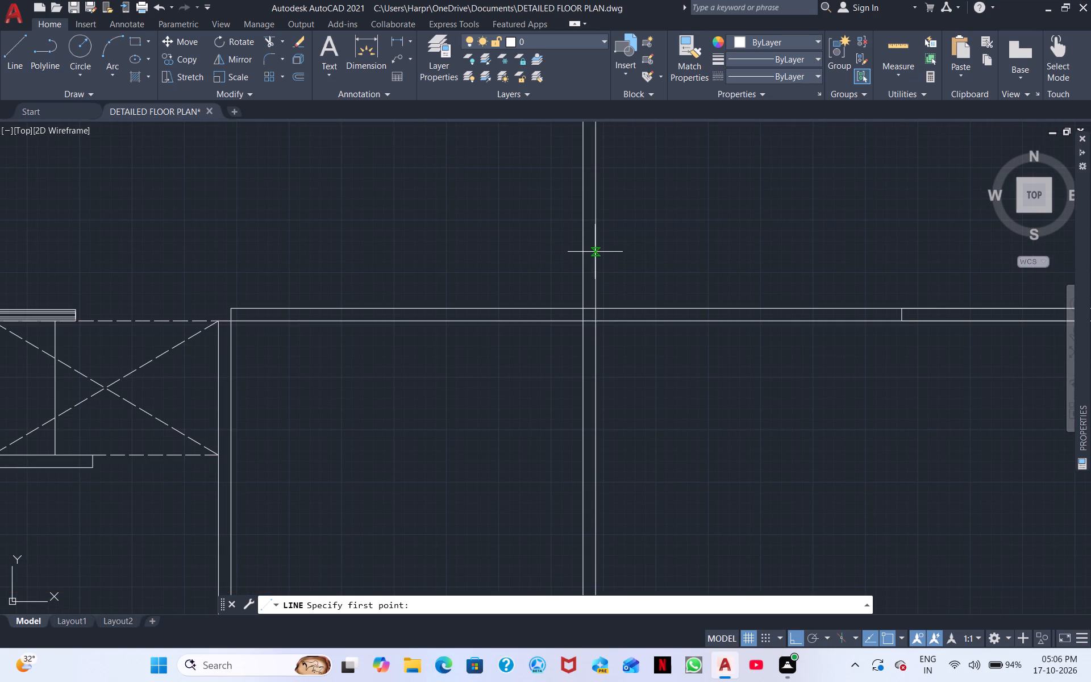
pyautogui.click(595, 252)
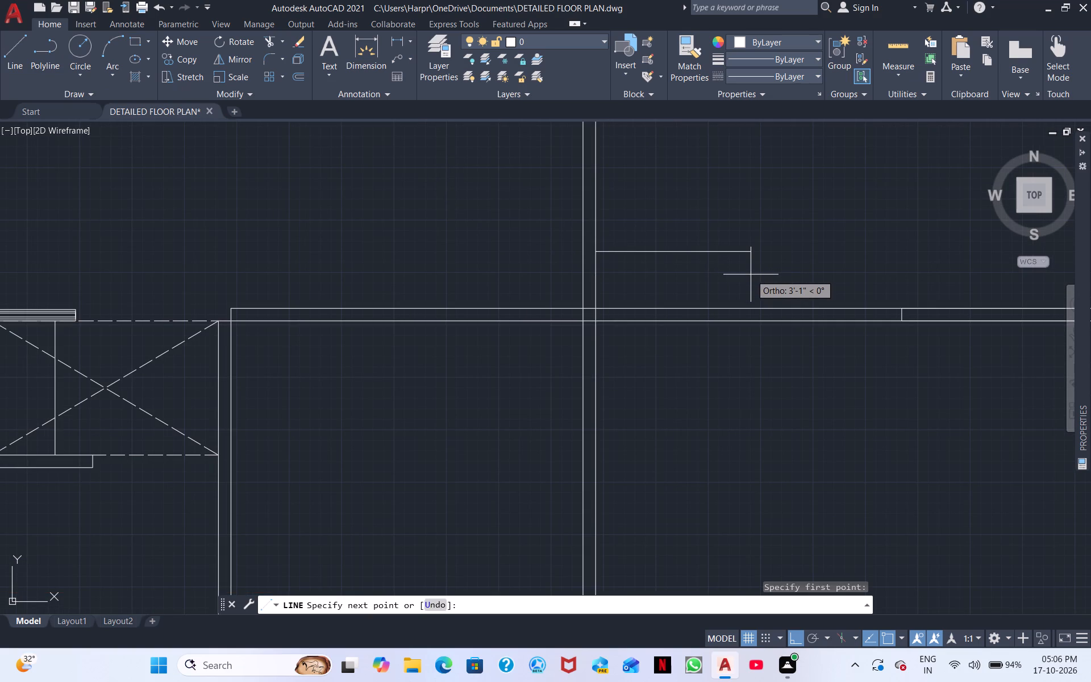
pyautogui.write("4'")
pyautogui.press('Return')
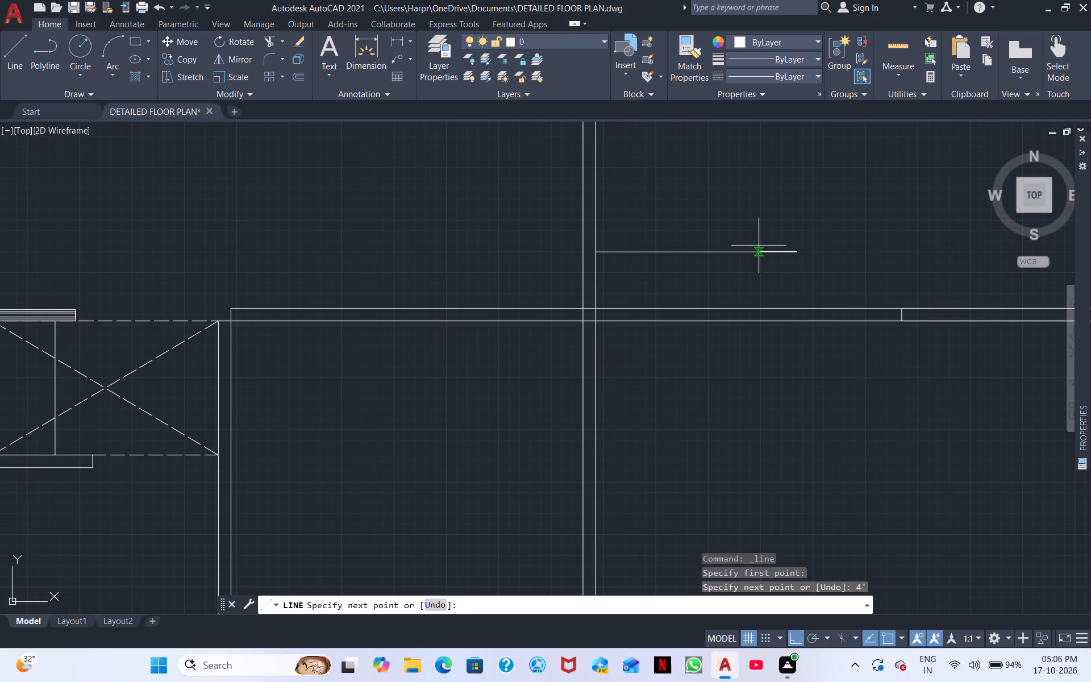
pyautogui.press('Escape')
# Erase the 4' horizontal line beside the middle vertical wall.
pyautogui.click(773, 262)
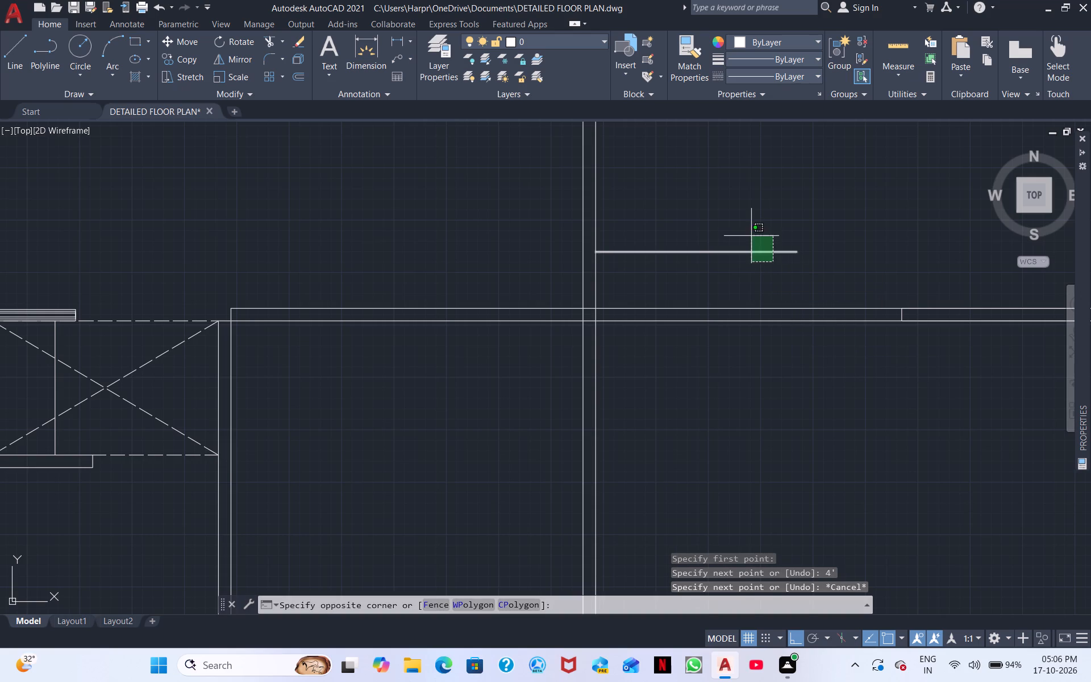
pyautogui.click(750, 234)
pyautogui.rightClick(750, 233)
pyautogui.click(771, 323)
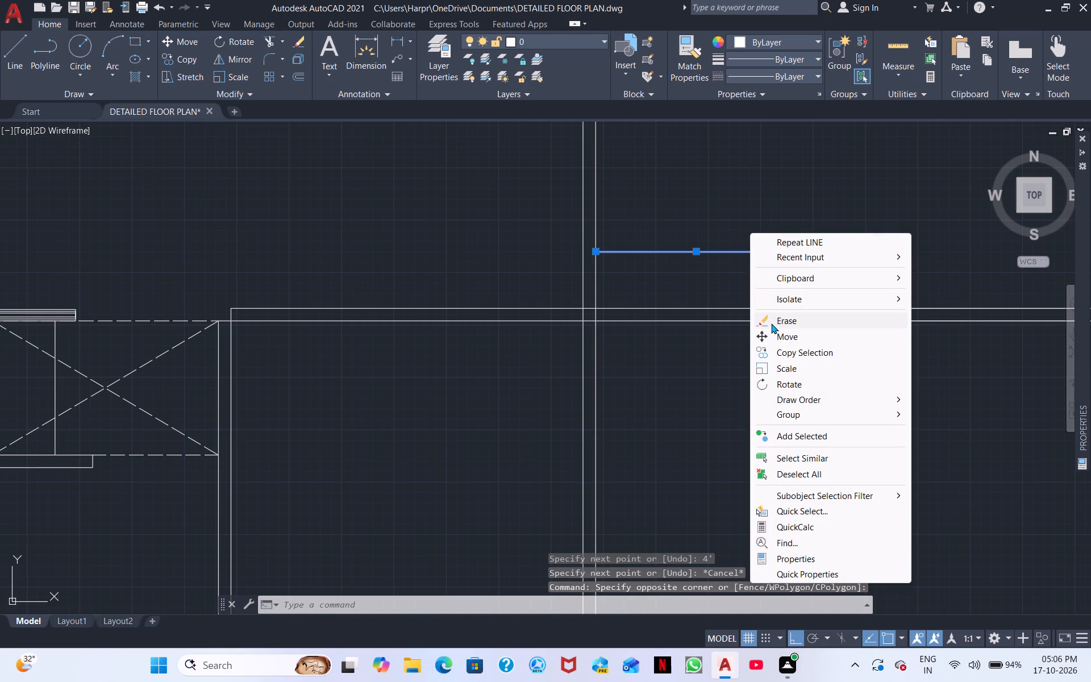
# Draw a 4' line rightward from the middle vertical wall's right face above the upper wall, continuing down to that wall's lower line.
pyautogui.click(27, 41)
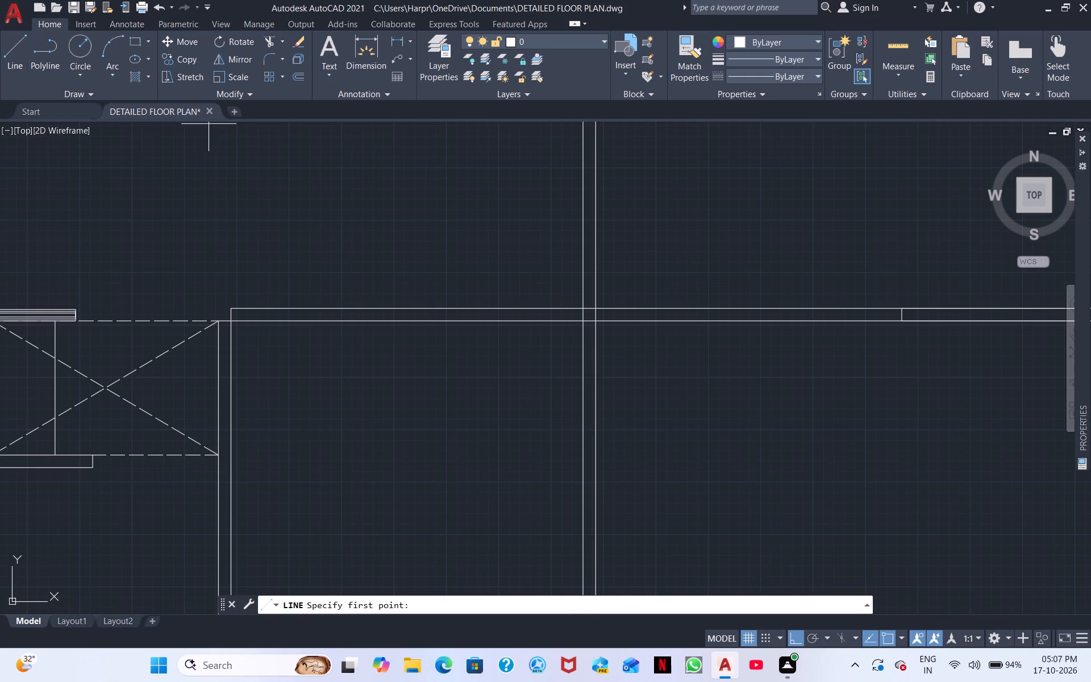
pyautogui.click(596, 259)
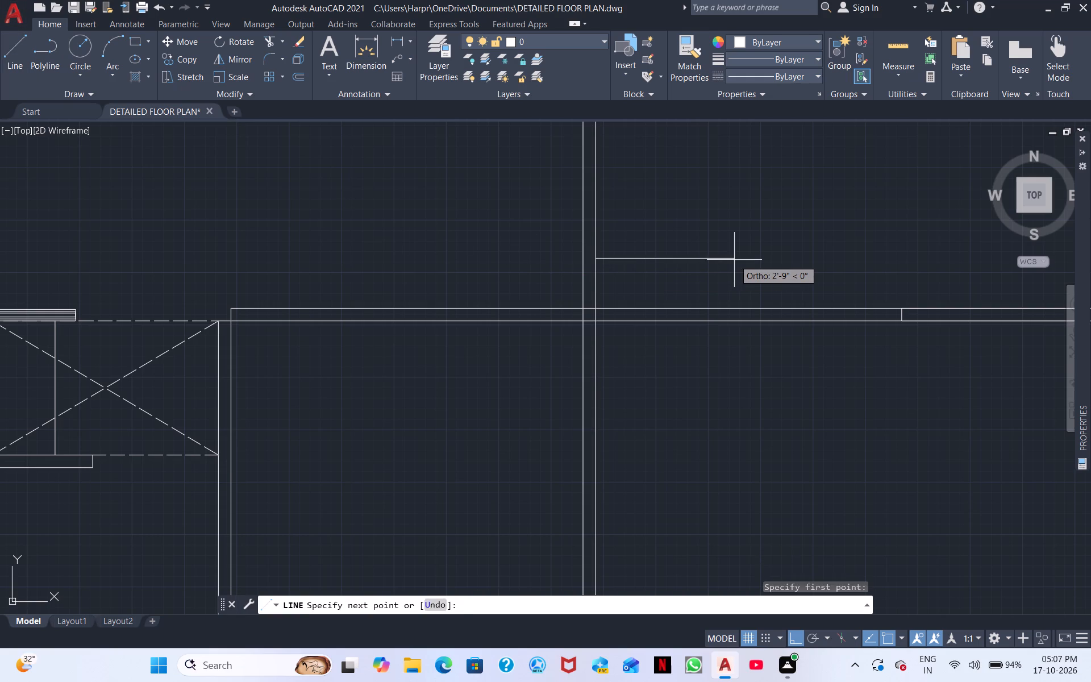
pyautogui.write("4'")
pyautogui.press('Return')
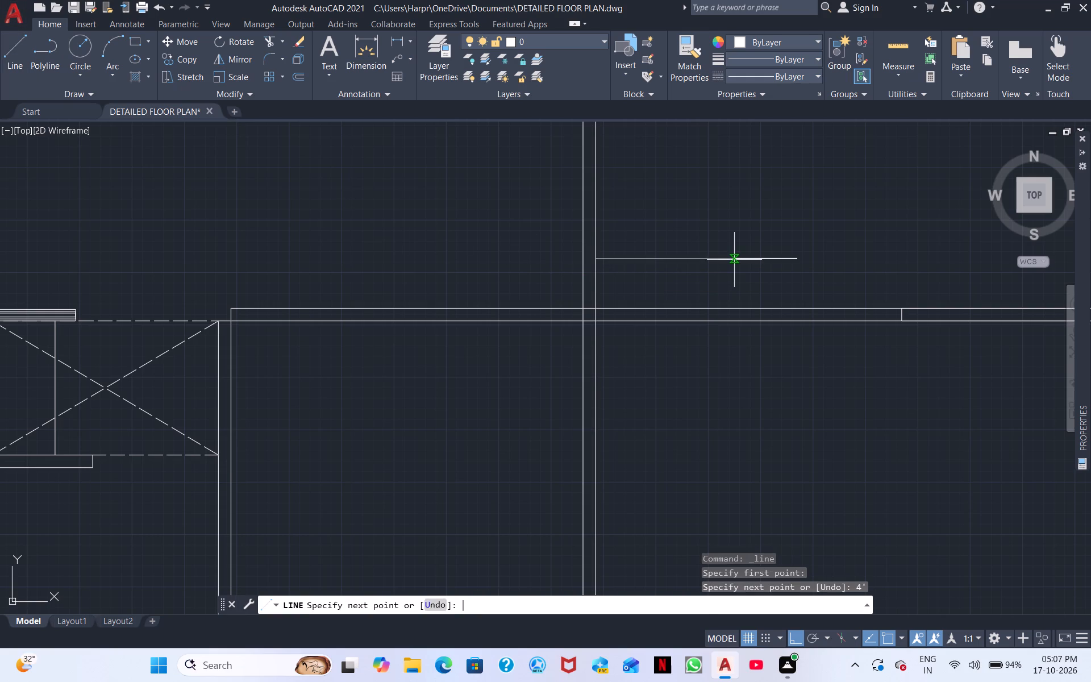
pyautogui.click(799, 307)
pyautogui.click(796, 324)
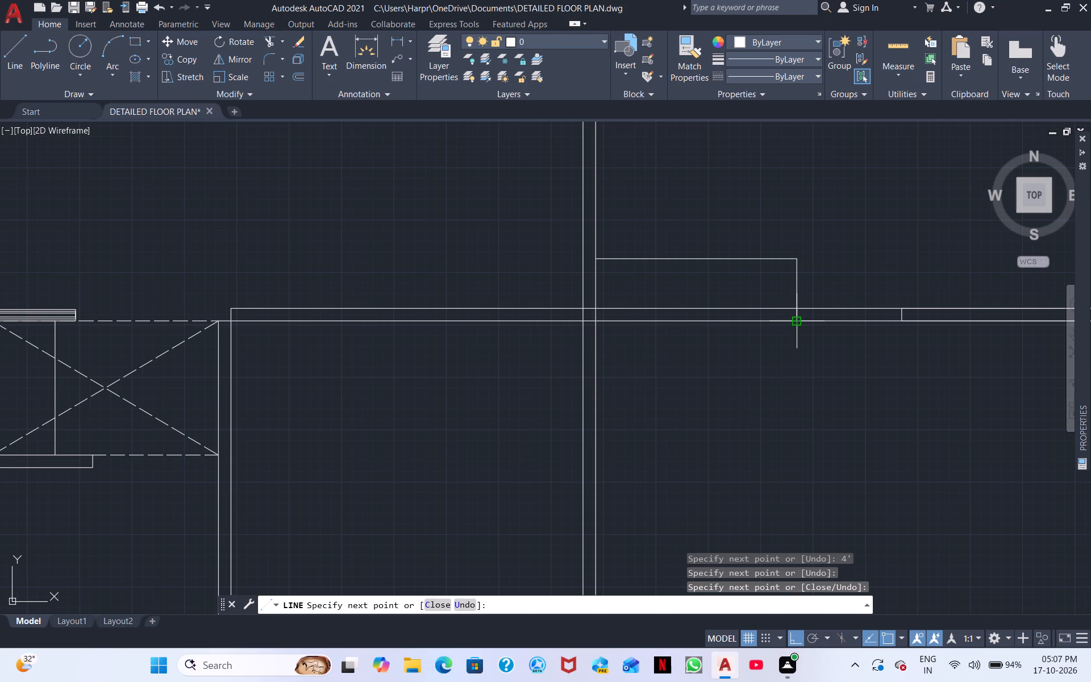
pyautogui.press('Escape')
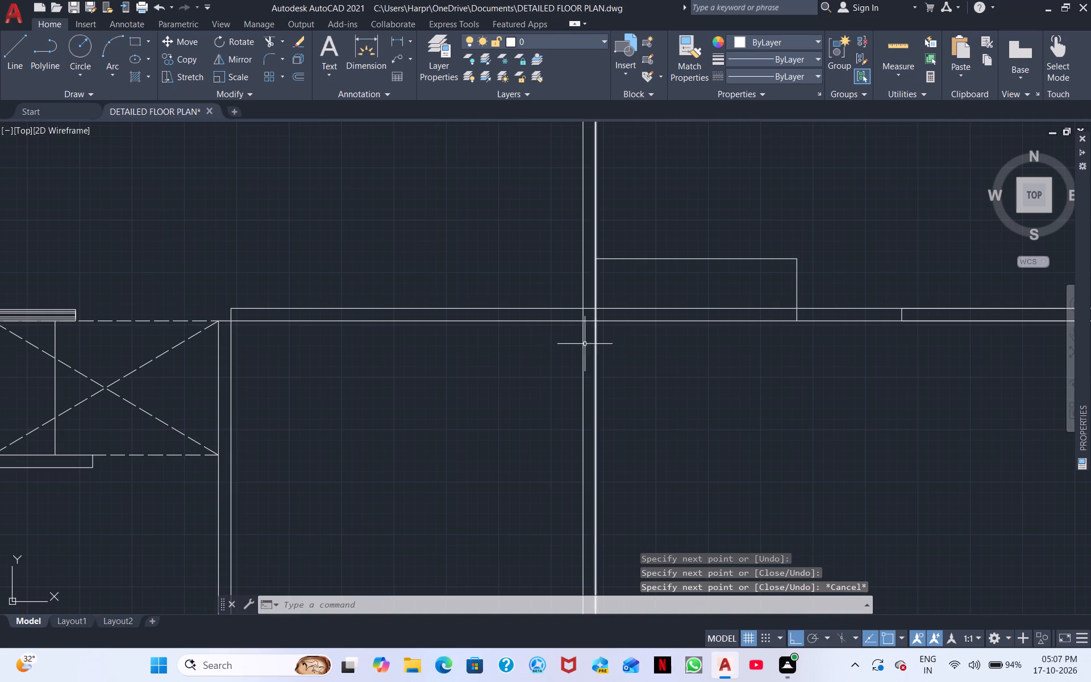
# Draw a 4' line leftward from the middle vertical wall's left face above the upper wall, continuing down to that wall's lower line.
pyautogui.rightClick(549, 360)
pyautogui.click(586, 368)
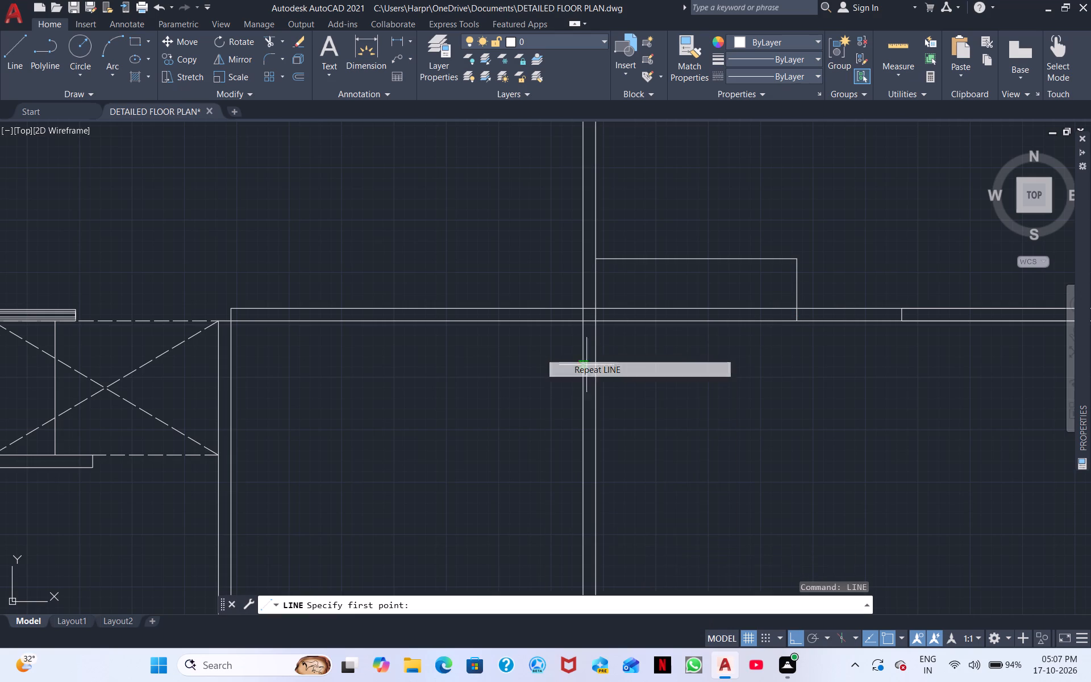
pyautogui.click(578, 260)
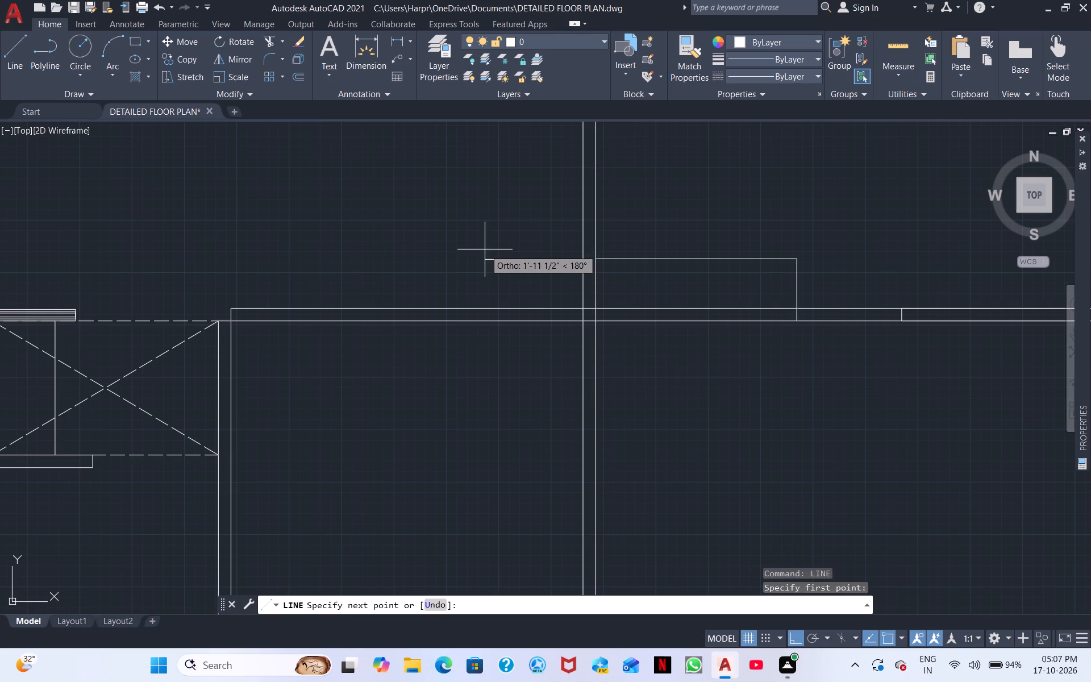
pyautogui.write("4'")
pyautogui.press('Return')
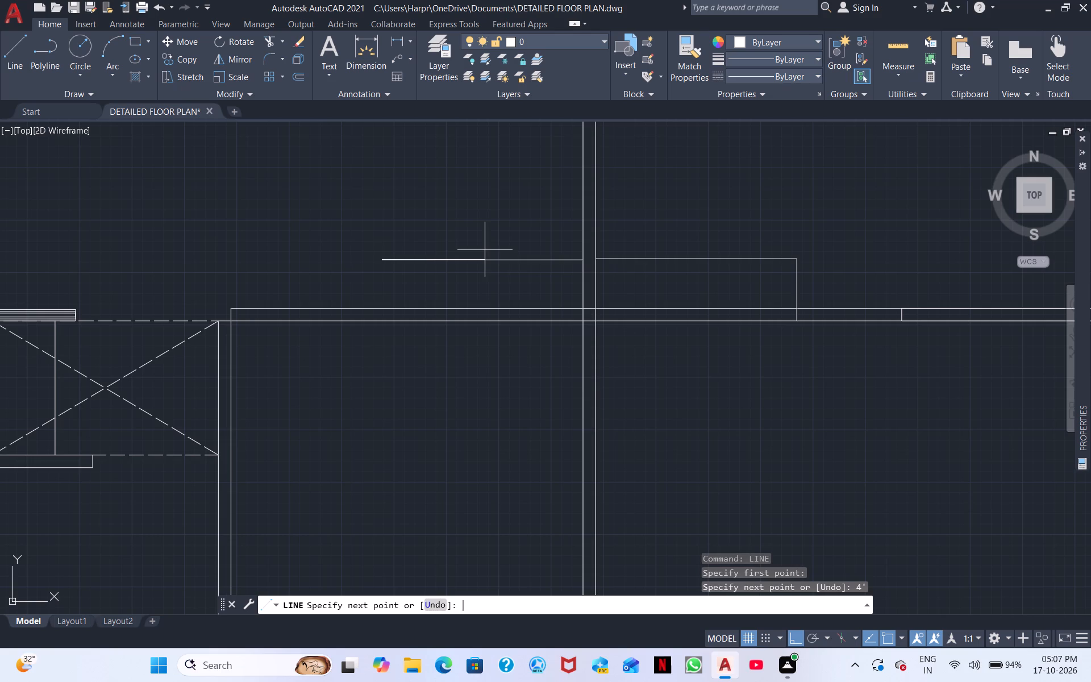
pyautogui.click(384, 307)
pyautogui.click(381, 323)
pyautogui.press('Escape')
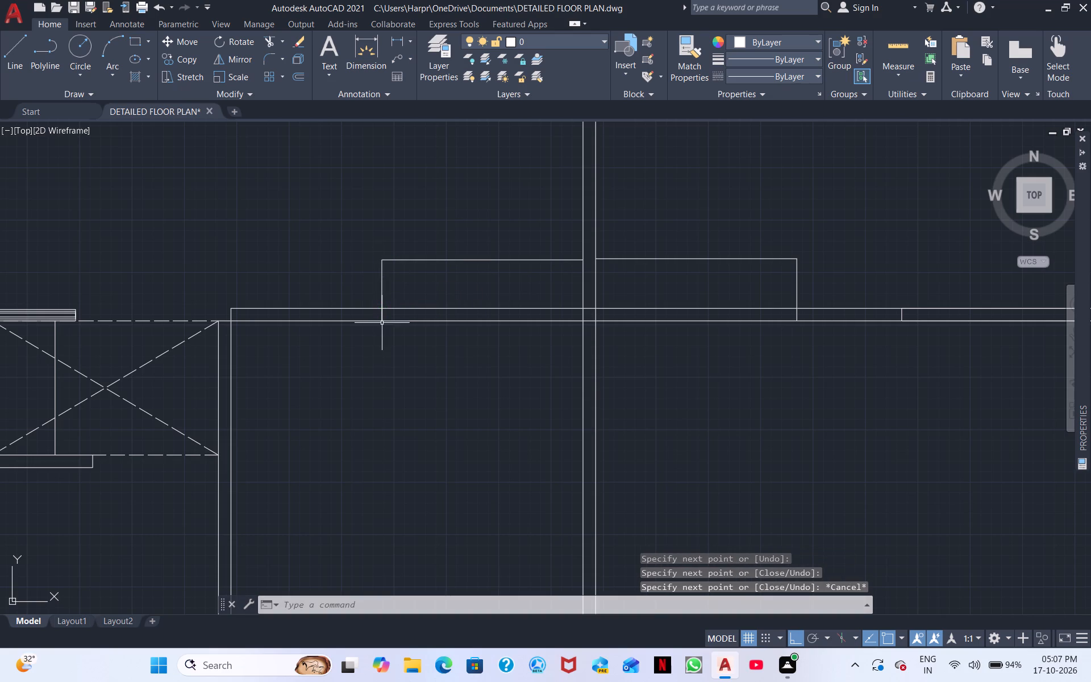
# Stretch the left end of the narrow rectangle in the upper wall rightward to shorten it toward the right outer wall.
pyautogui.scroll(-1, 448, 385)
pyautogui.moveTo(460, 406); pyautogui.dragTo(356, 330, button='middle')
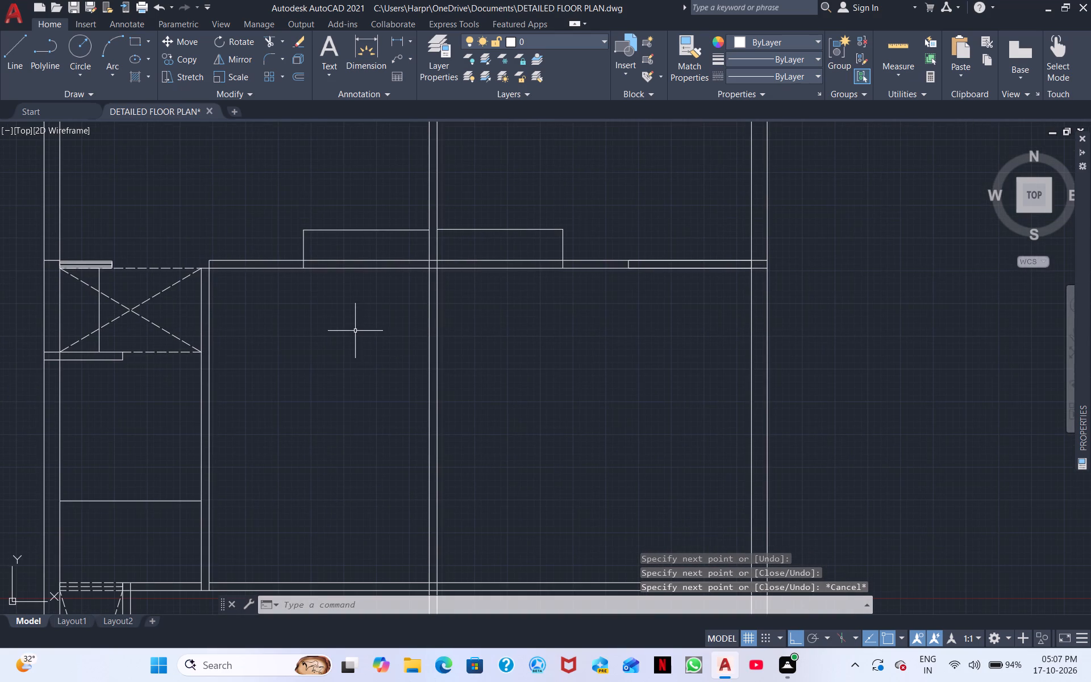
pyautogui.moveTo(361, 302); pyautogui.dragTo(354, 311, button='middle')
pyautogui.scroll(1, 345, 299)
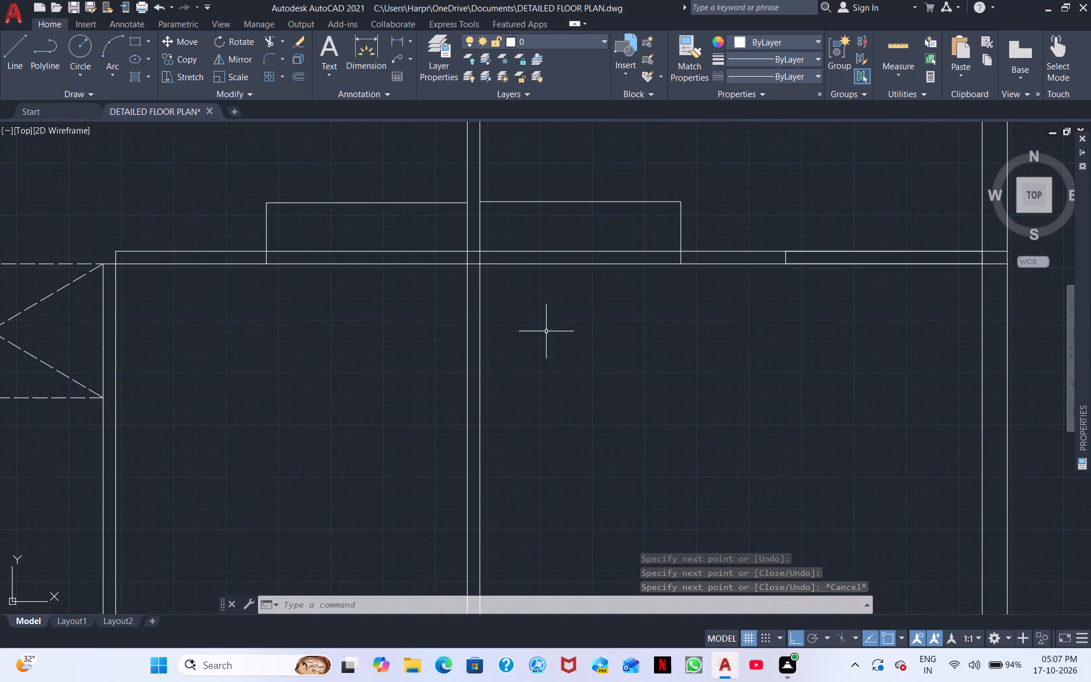
pyautogui.scroll(2, 781, 381)
pyautogui.moveTo(815, 284); pyautogui.dragTo(145, 356, button='middle')
pyautogui.moveTo(161, 340); pyautogui.dragTo(342, 505, button='middle')
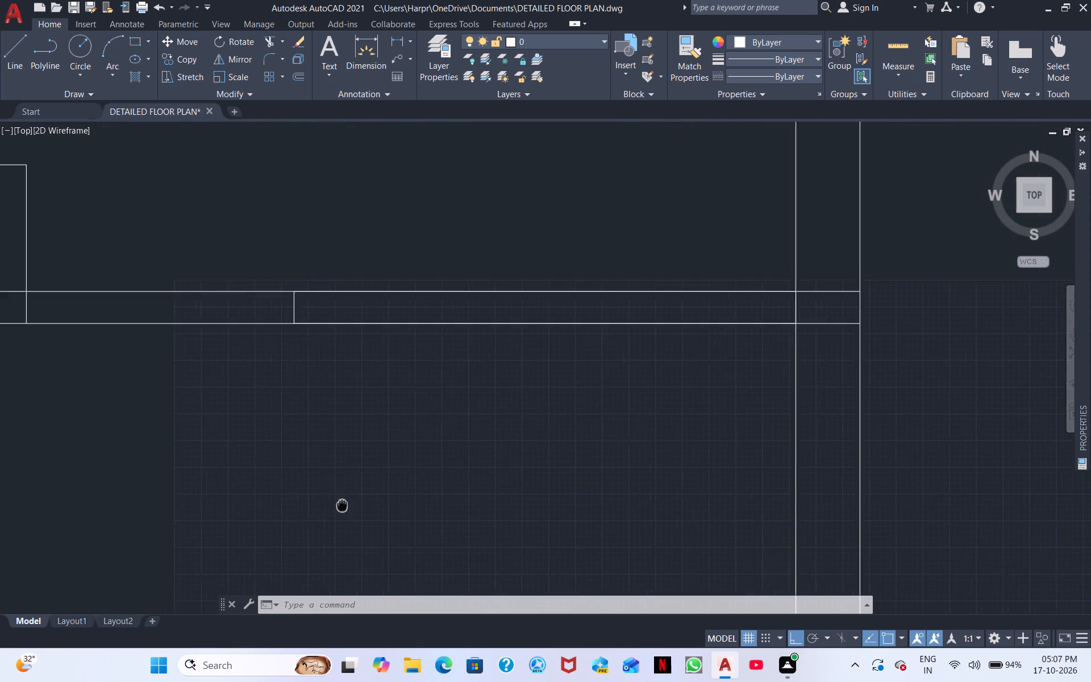
pyautogui.moveTo(342, 505); pyautogui.dragTo(367, 522, button='middle')
pyautogui.click(321, 325)
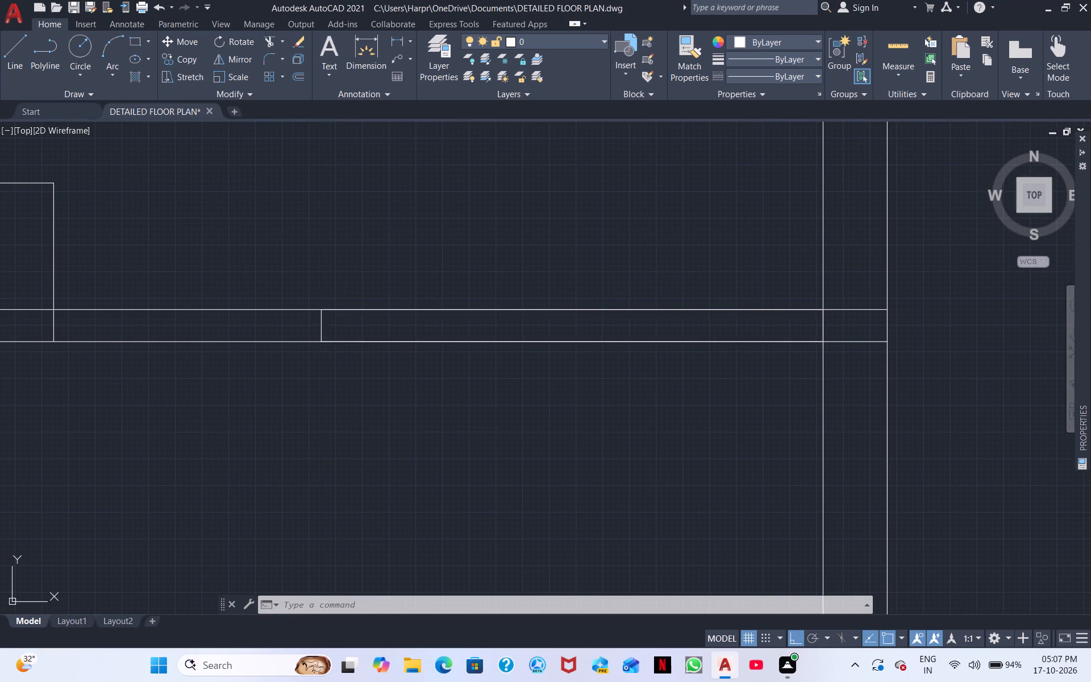
pyautogui.moveTo(319, 329); pyautogui.dragTo(324, 330)
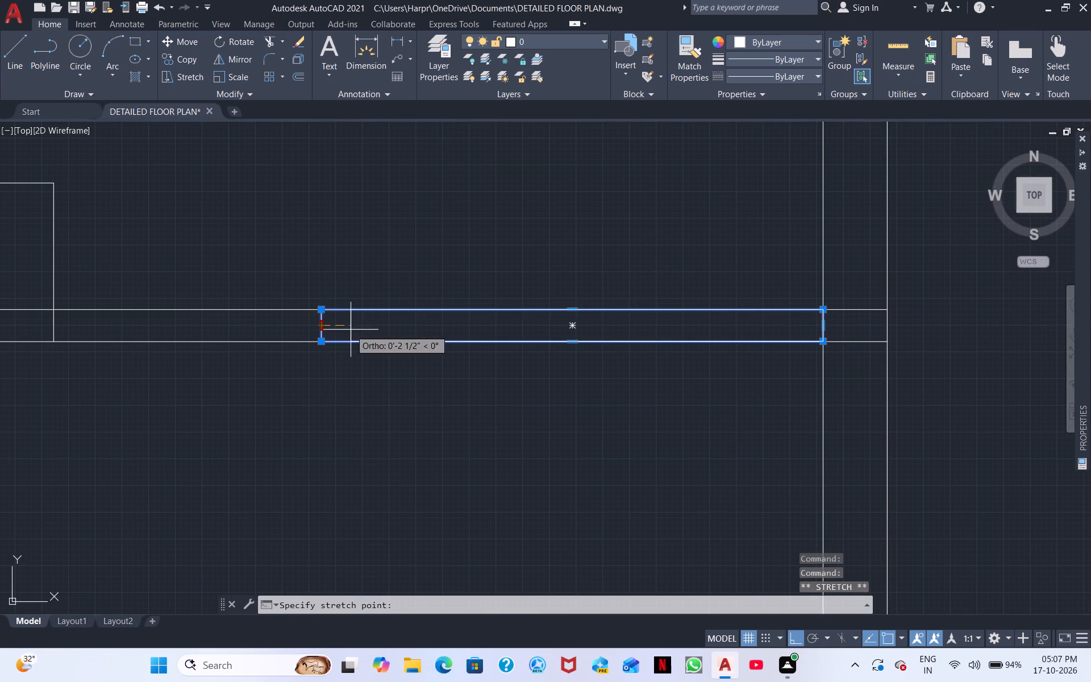
pyautogui.click(381, 326)
pyautogui.scroll(-2, 413, 356)
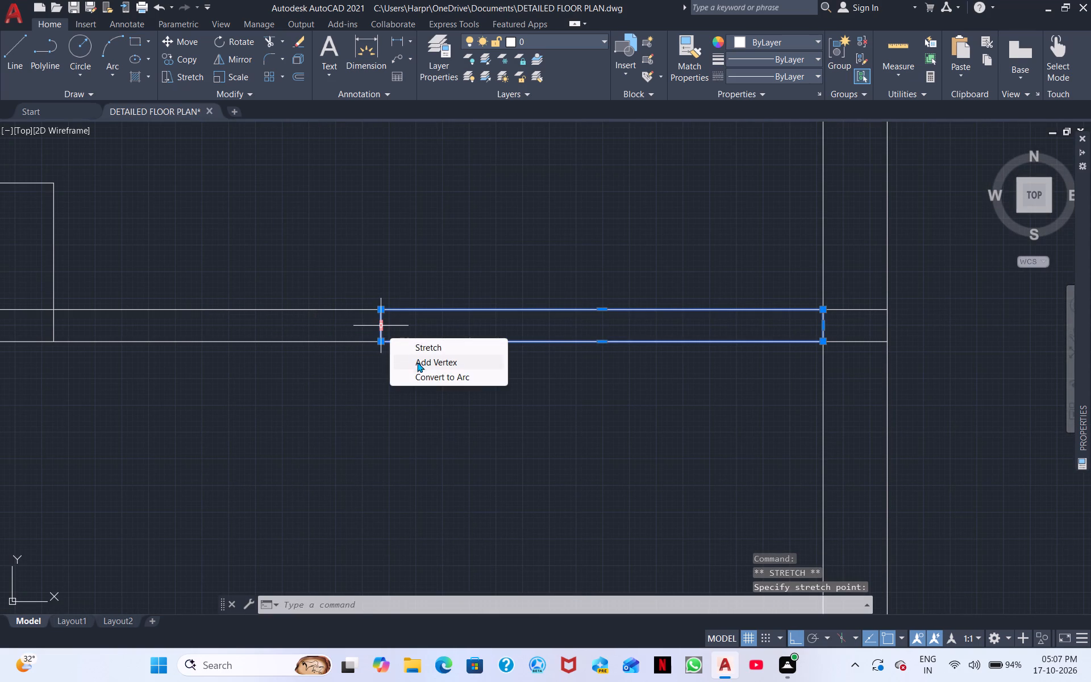
pyautogui.press('Escape')
# Draw a short vertical line across the upper wall's thickness along the narrow rectangle's left end.
pyautogui.scroll(-3, 524, 434)
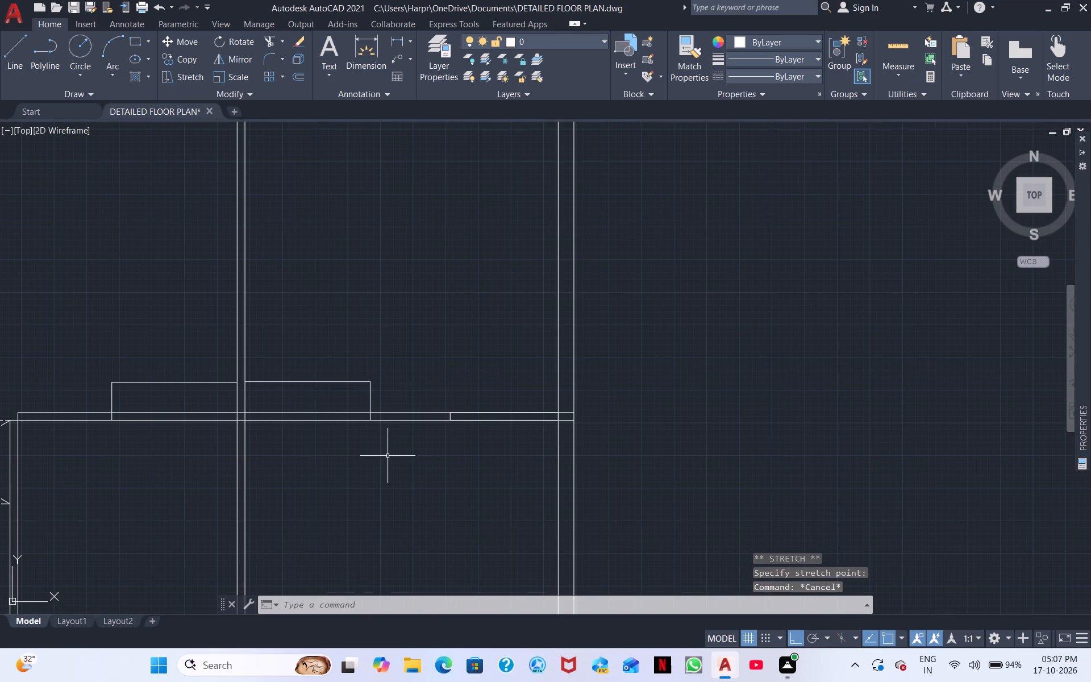
pyautogui.scroll(1, 392, 457)
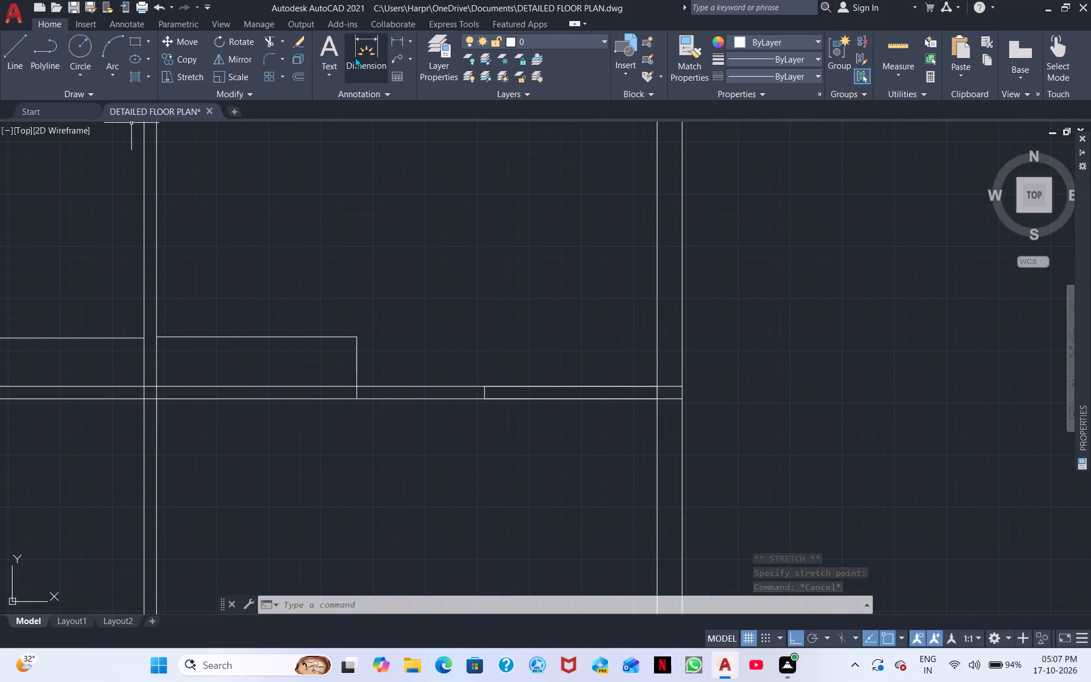
pyautogui.click(13, 56)
pyautogui.scroll(1, 307, 264)
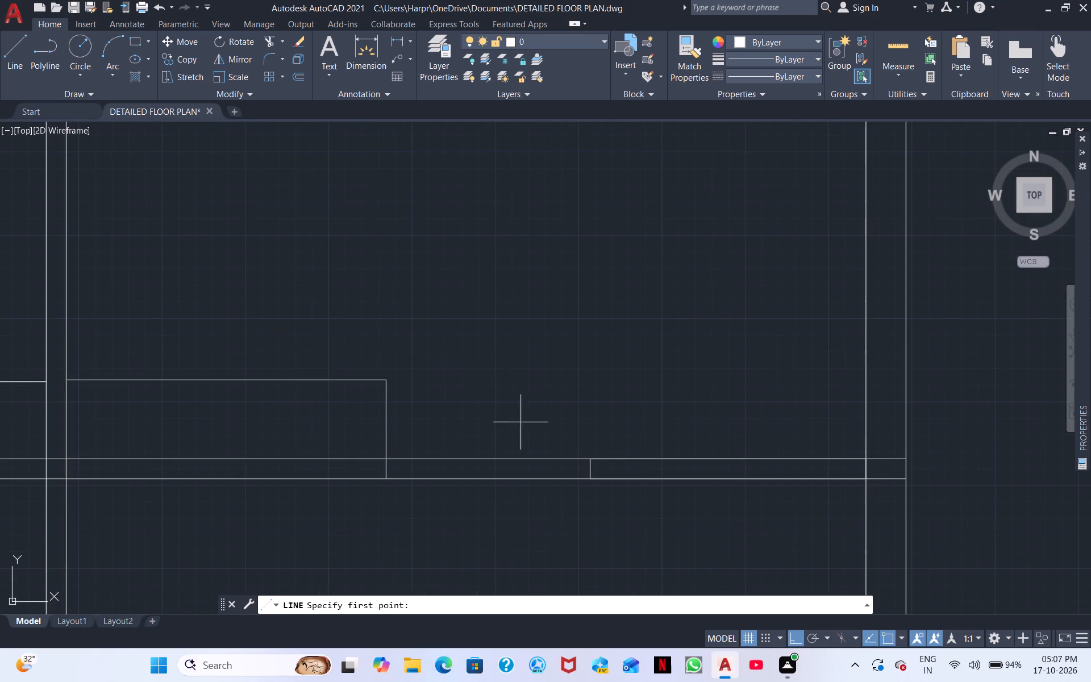
pyautogui.moveTo(593, 463); pyautogui.dragTo(580, 463)
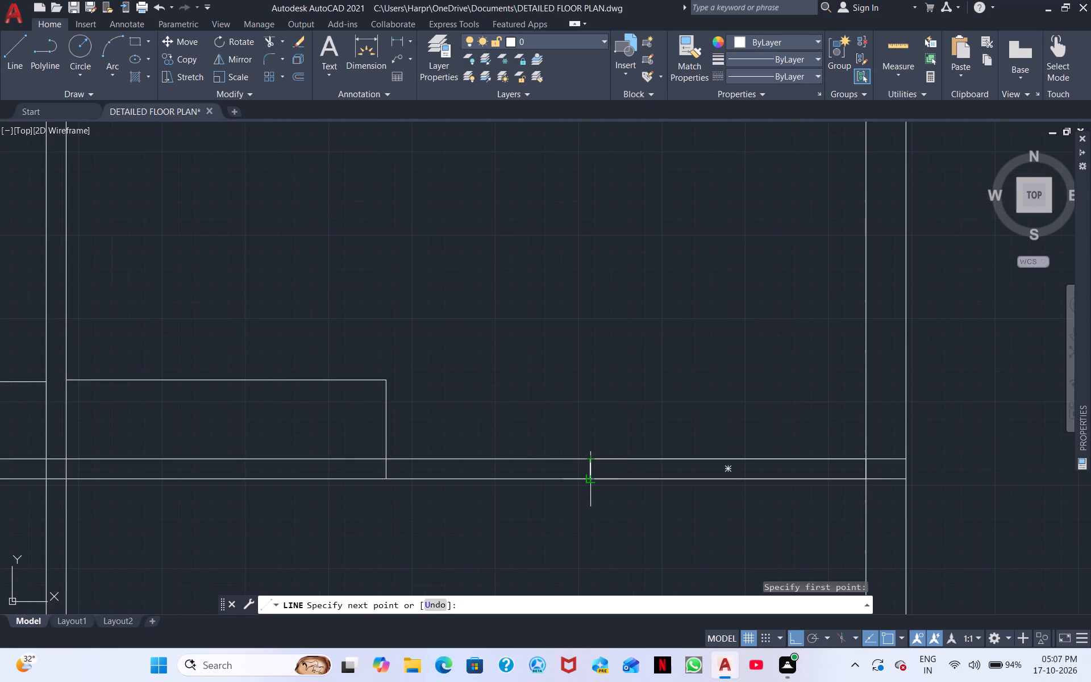
pyautogui.click(588, 480)
pyautogui.press('Escape')
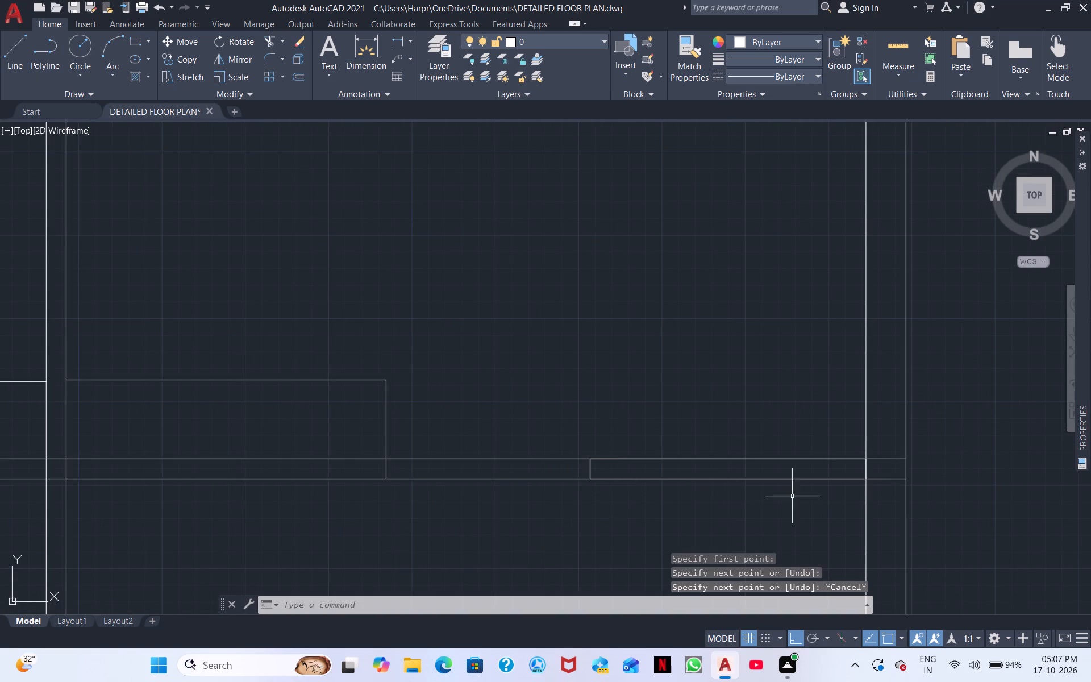
# Move the narrow rectangle straight up out of the upper wall's thickness, keeping it against the right outer wall.
pyautogui.click(713, 478)
pyautogui.rightClick(711, 475)
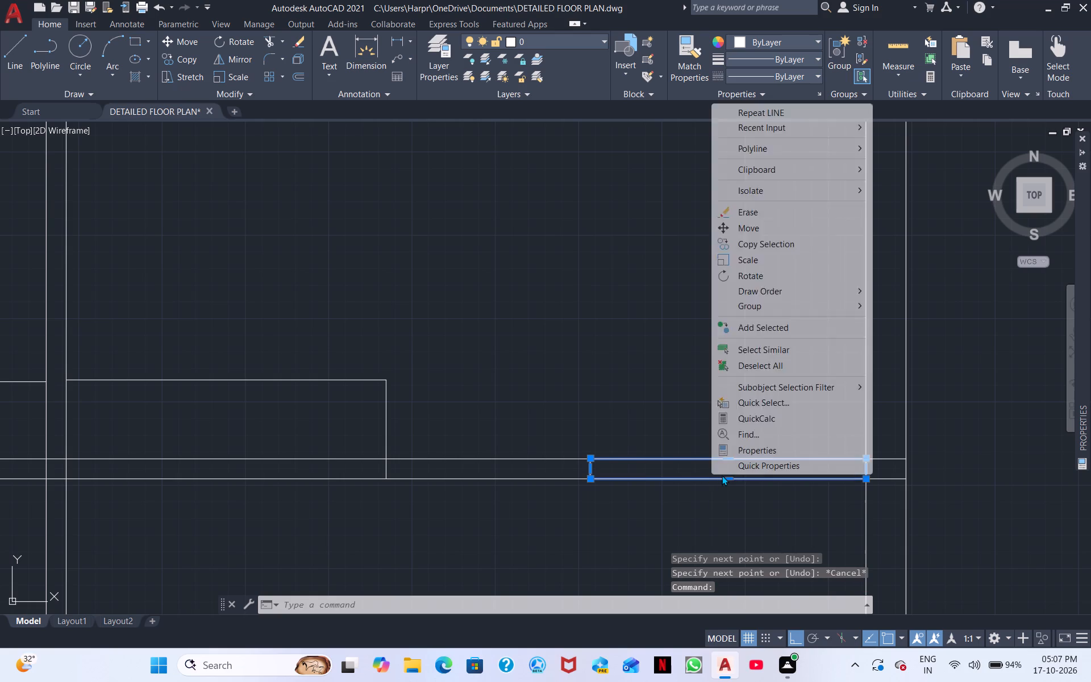
pyautogui.click(726, 226)
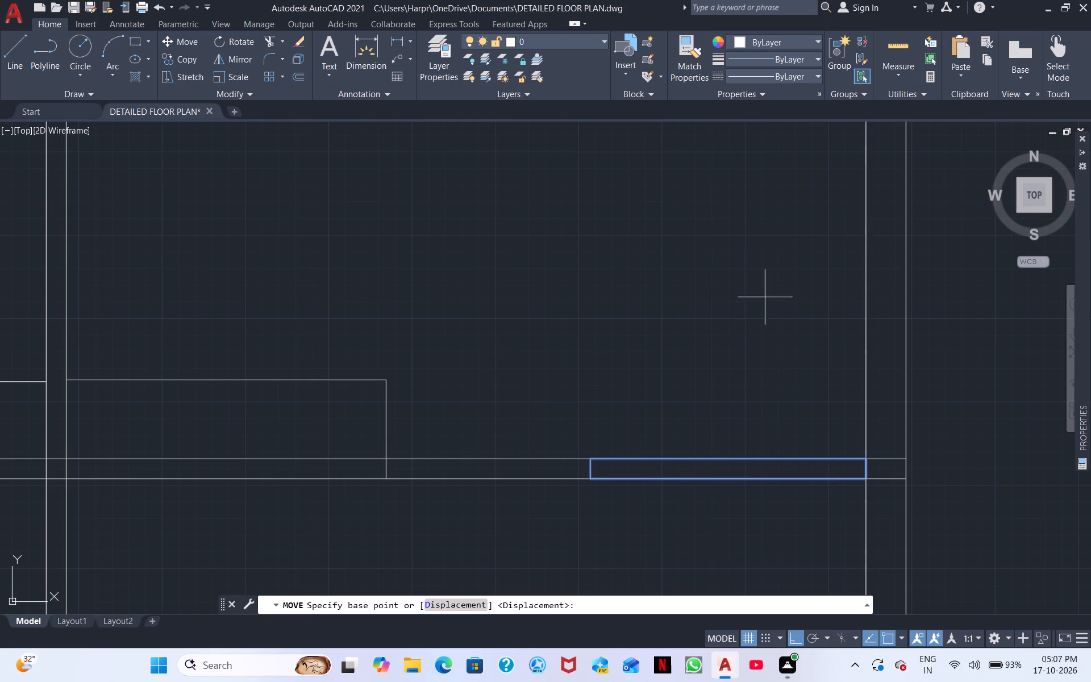
pyautogui.click(731, 470)
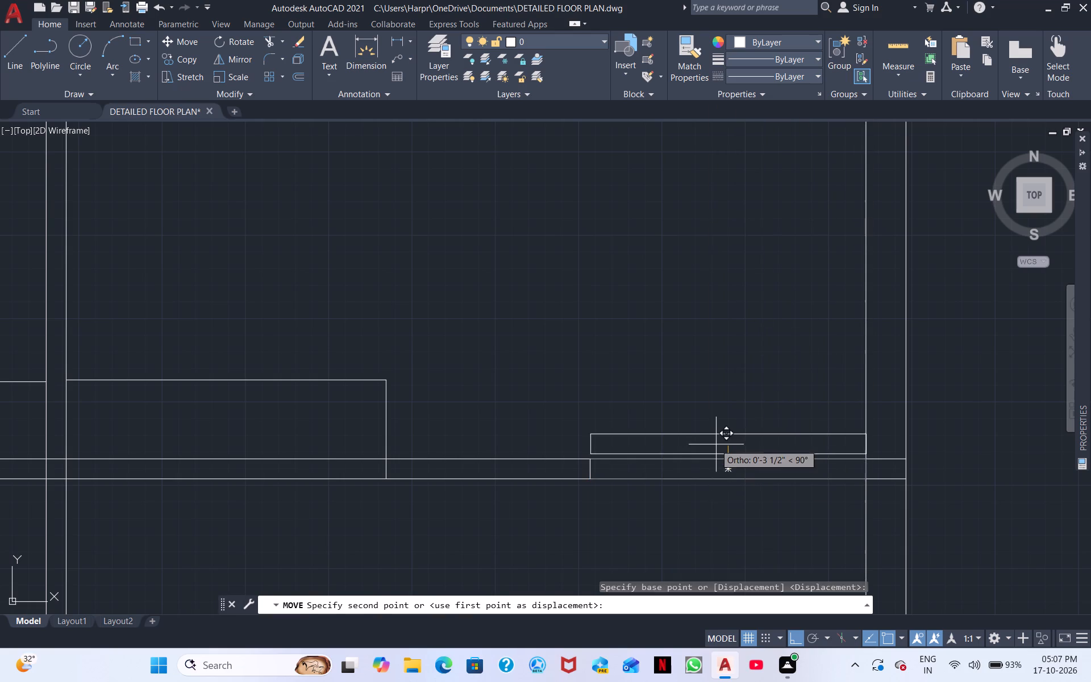
pyautogui.click(717, 418)
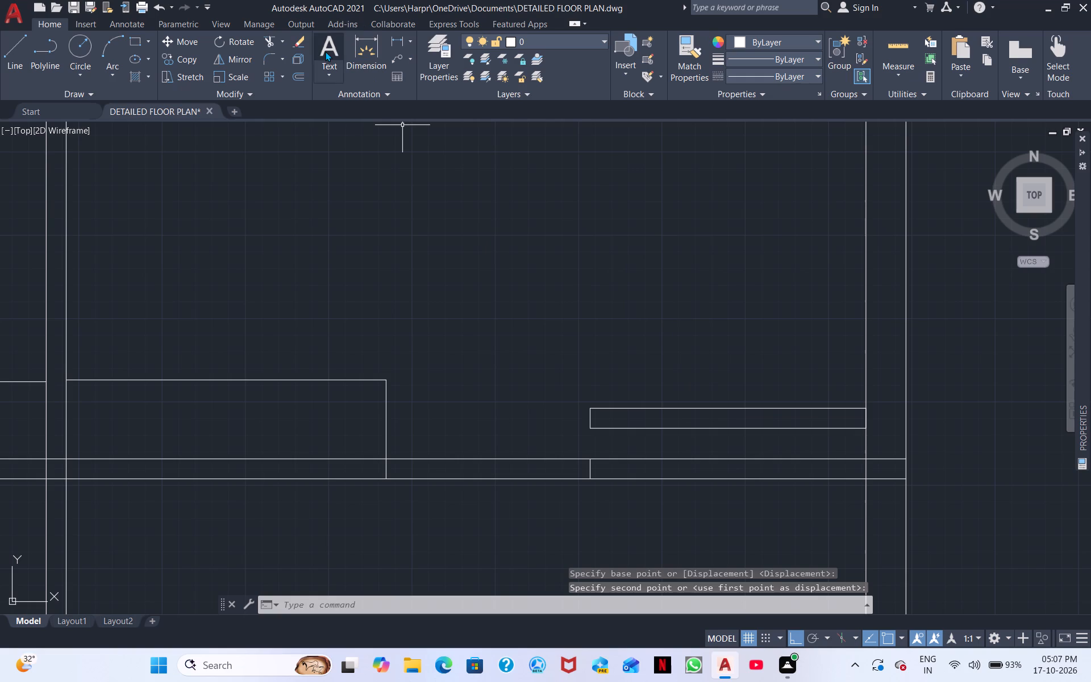
# Trim both upper wall lines between the short closing line and the right outer wall's inner face.
pyautogui.click(278, 43)
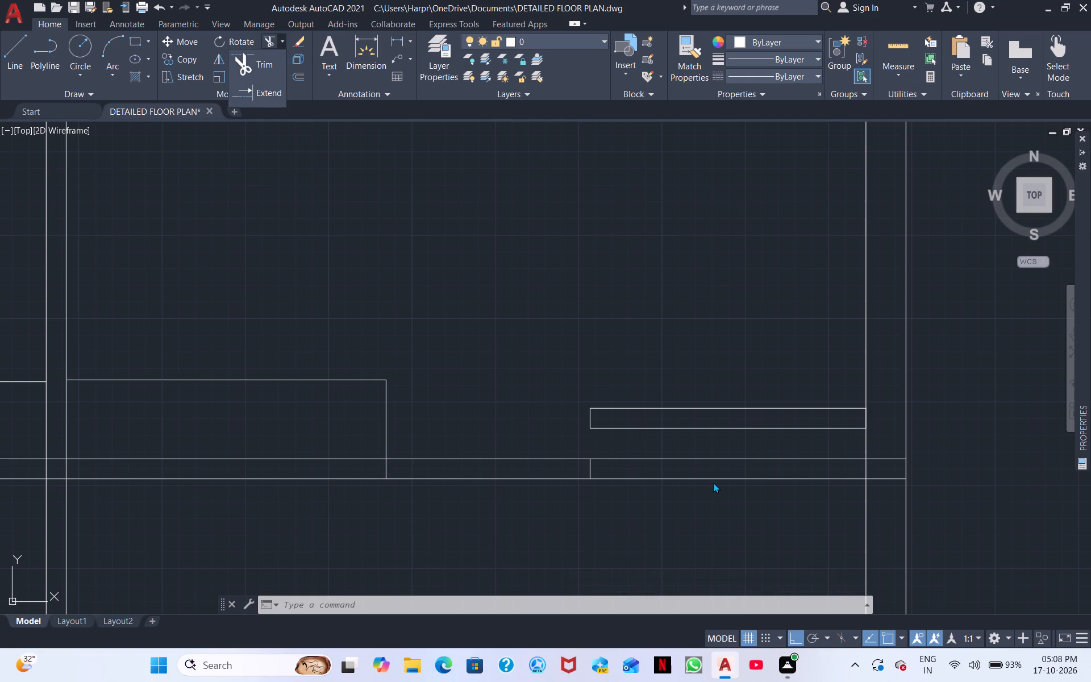
pyautogui.click(246, 59)
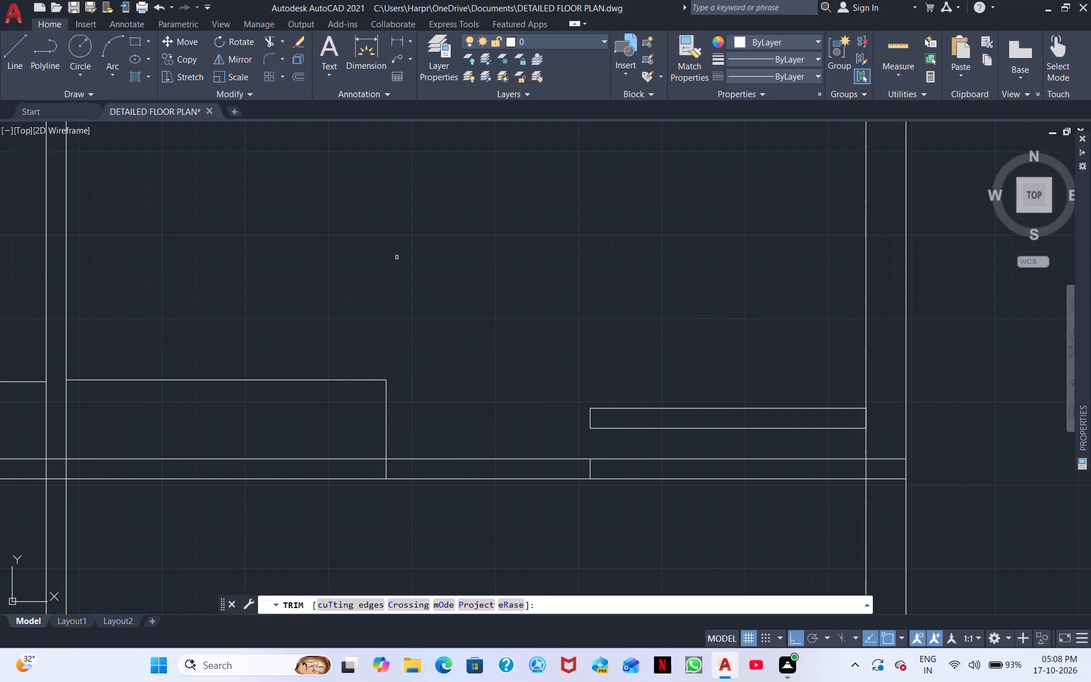
pyautogui.click(706, 461)
pyautogui.click(706, 457)
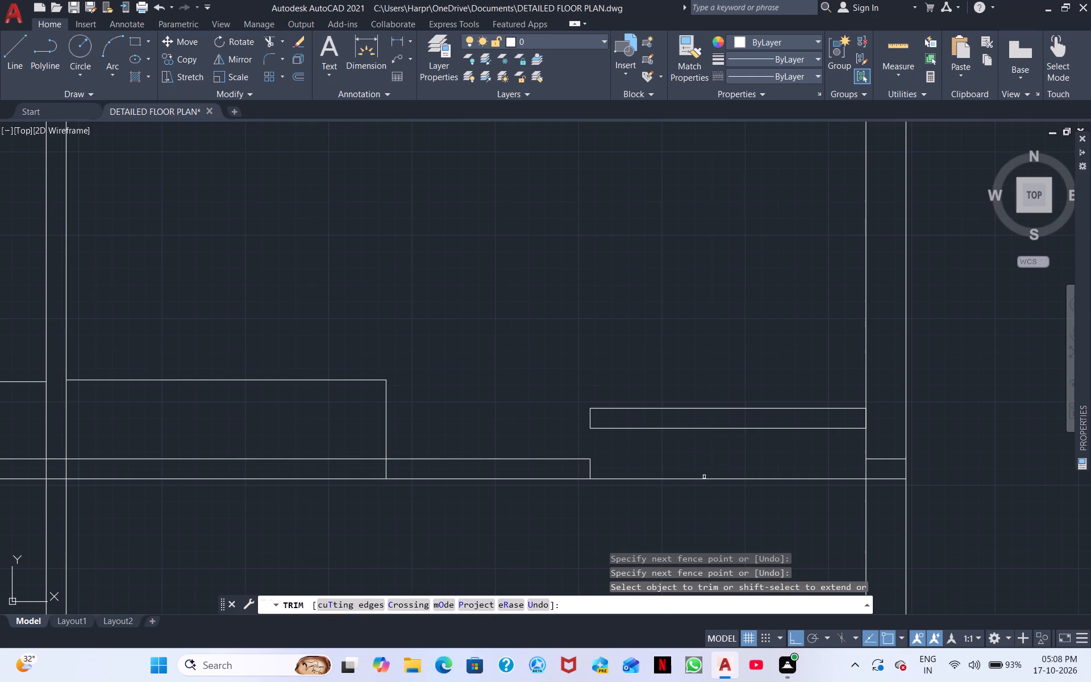
pyautogui.click(706, 479)
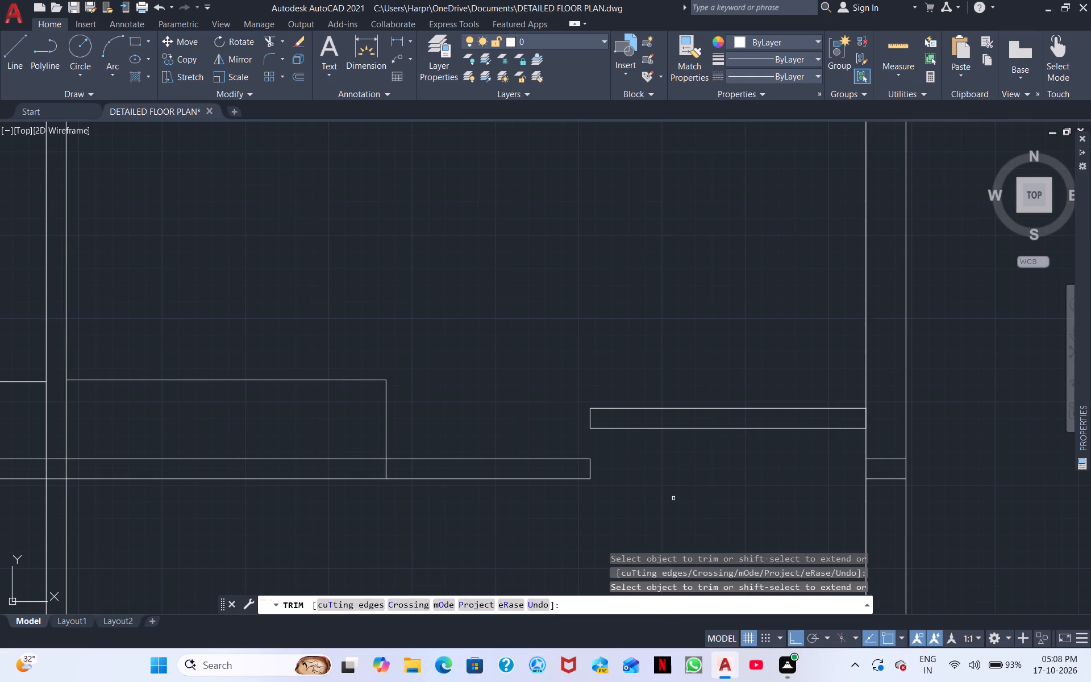
# Trim the 4' outline and both upper wall lines right of the middle vertical wall, leaving the outline's end only across the wall thickness.
pyautogui.moveTo(483, 575); pyautogui.dragTo(698, 565, button='middle')
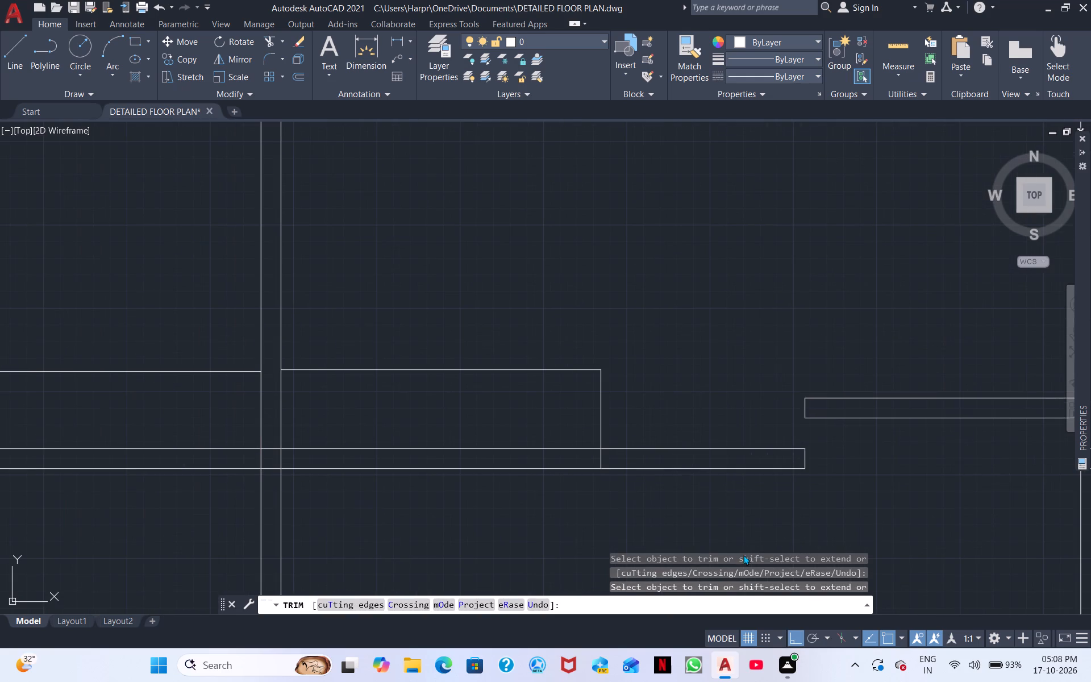
pyautogui.click(322, 311)
pyautogui.moveTo(344, 324); pyautogui.dragTo(348, 444)
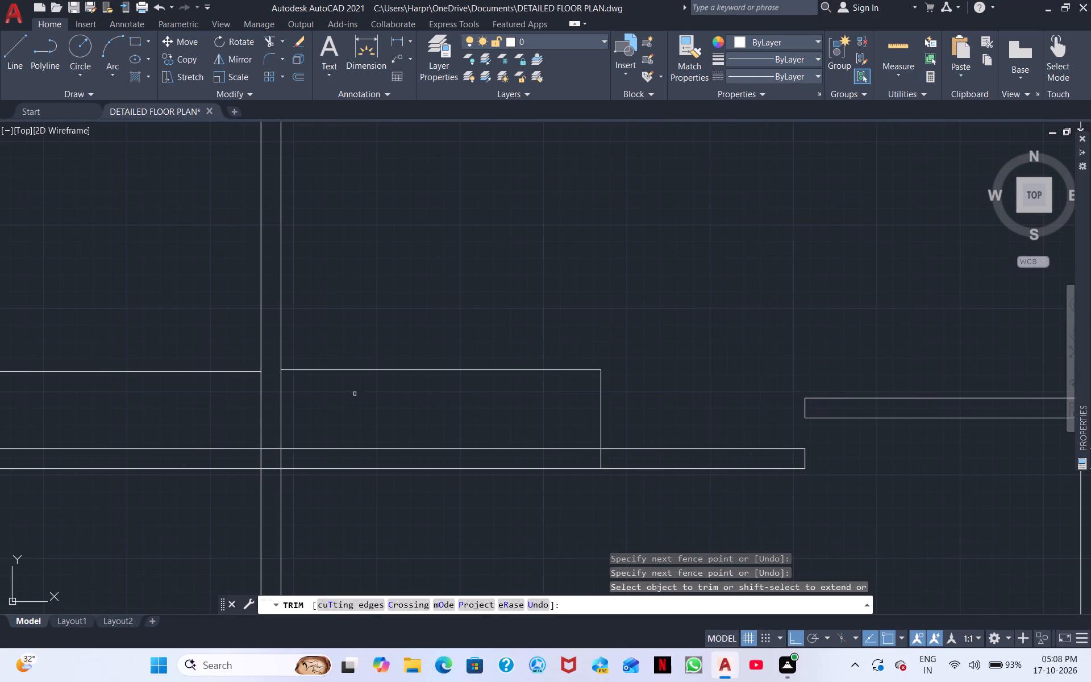
pyautogui.moveTo(375, 338); pyautogui.dragTo(398, 508)
pyautogui.moveTo(511, 408); pyautogui.dragTo(615, 410)
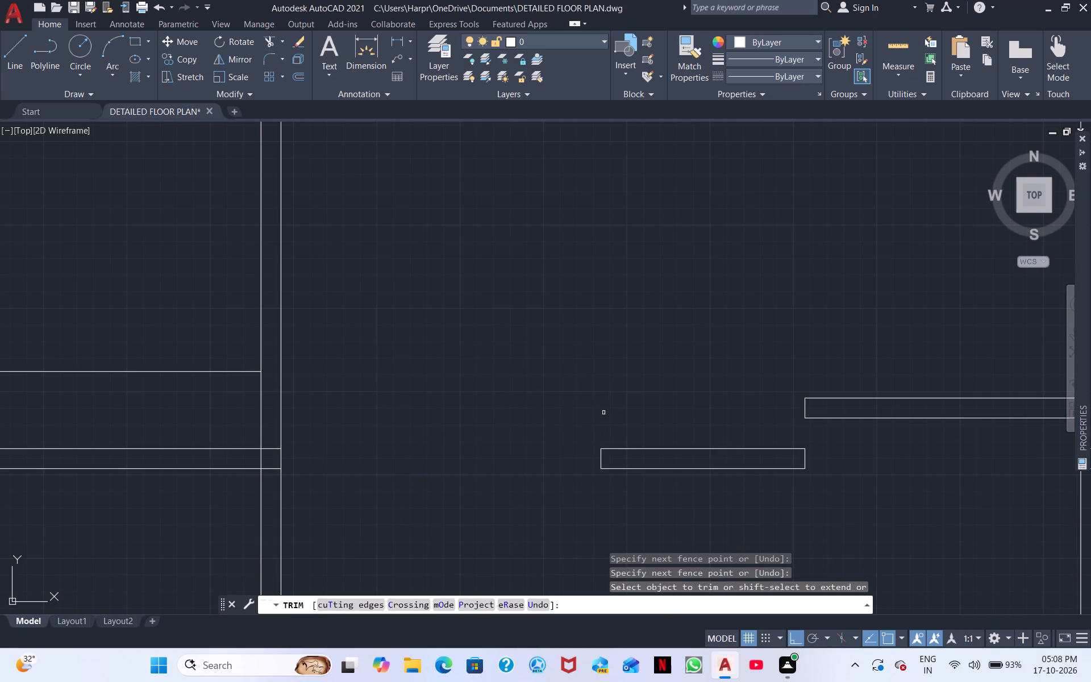
# Trim the 4' outline and upper wall lines left of the middle vertical wall, plus the upper line crossing that wall's thickness.
pyautogui.scroll(-1, 467, 445)
pyautogui.moveTo(468, 469); pyautogui.dragTo(488, 388, button='middle')
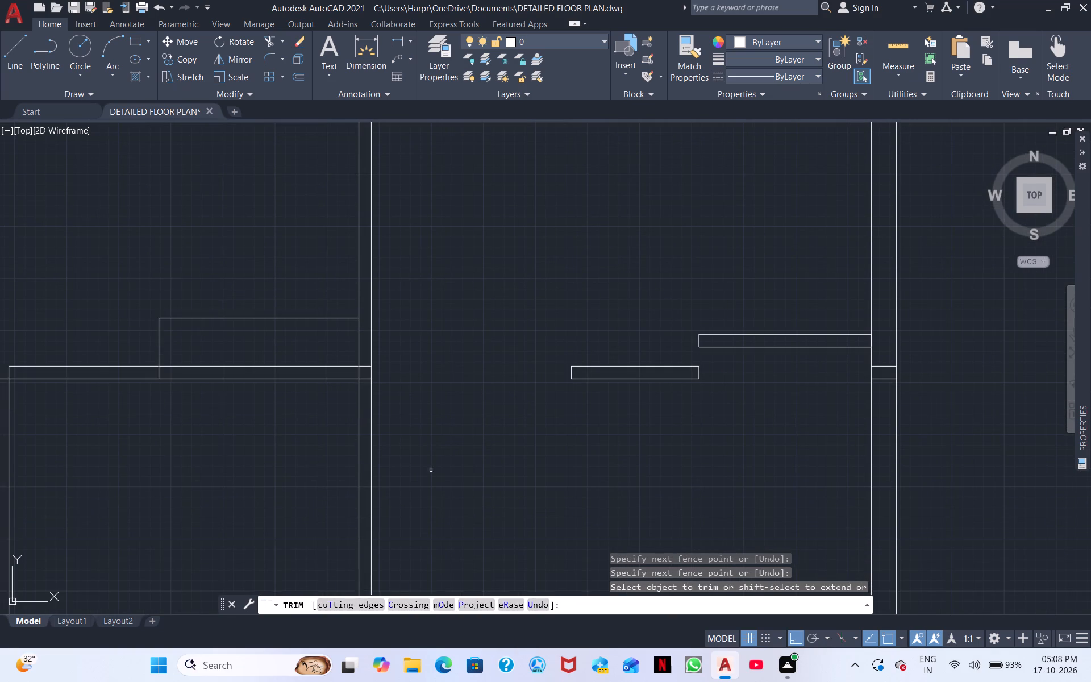
pyautogui.moveTo(432, 469); pyautogui.dragTo(667, 459, button='middle')
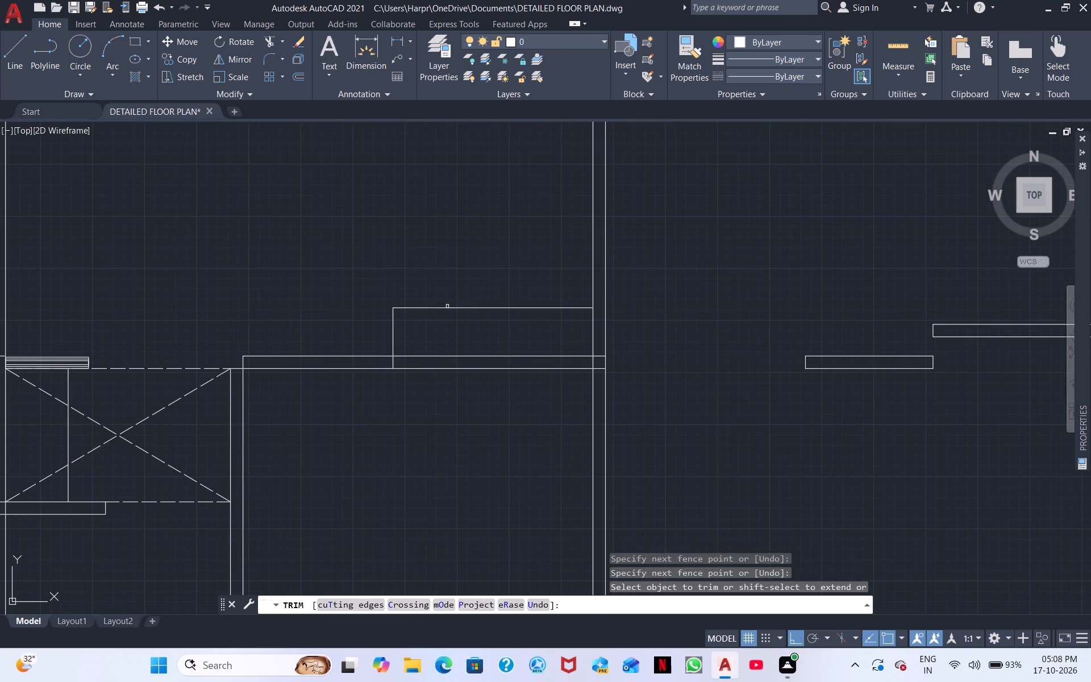
pyautogui.moveTo(453, 295); pyautogui.dragTo(463, 402)
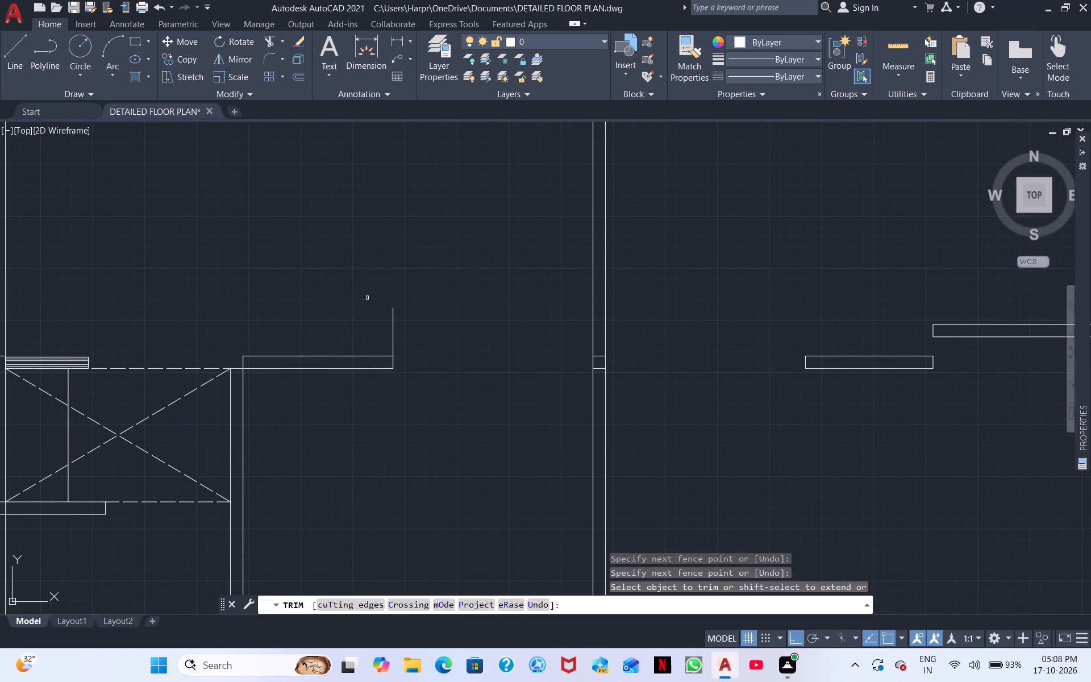
pyautogui.moveTo(389, 329); pyautogui.dragTo(428, 340)
pyautogui.click(602, 355)
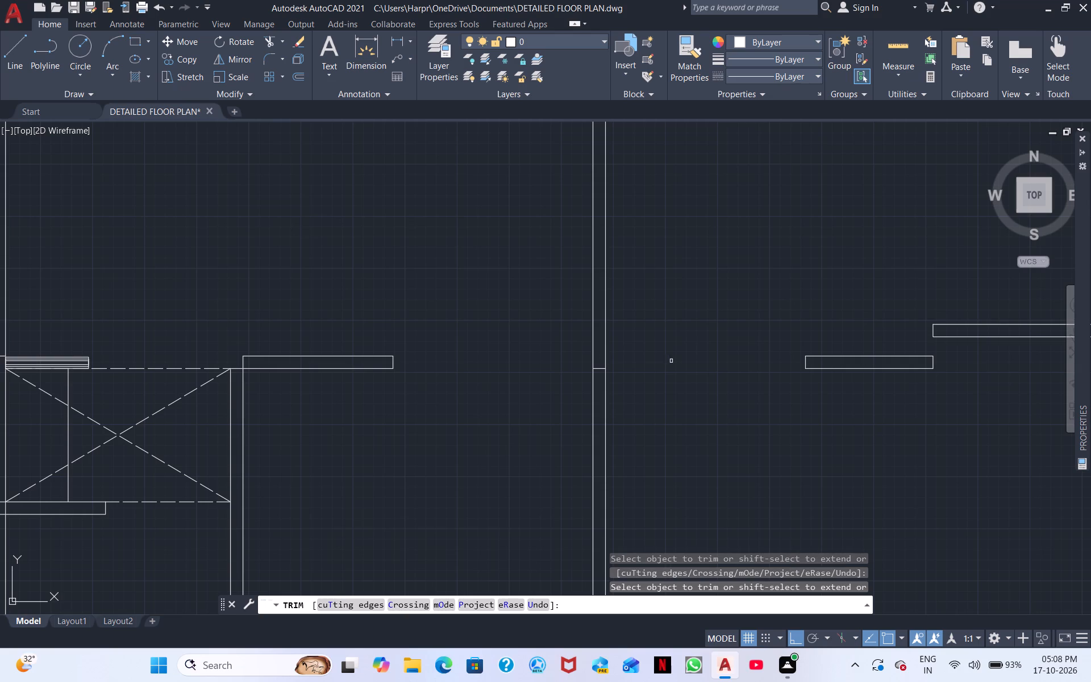
pyautogui.rightClick(742, 409)
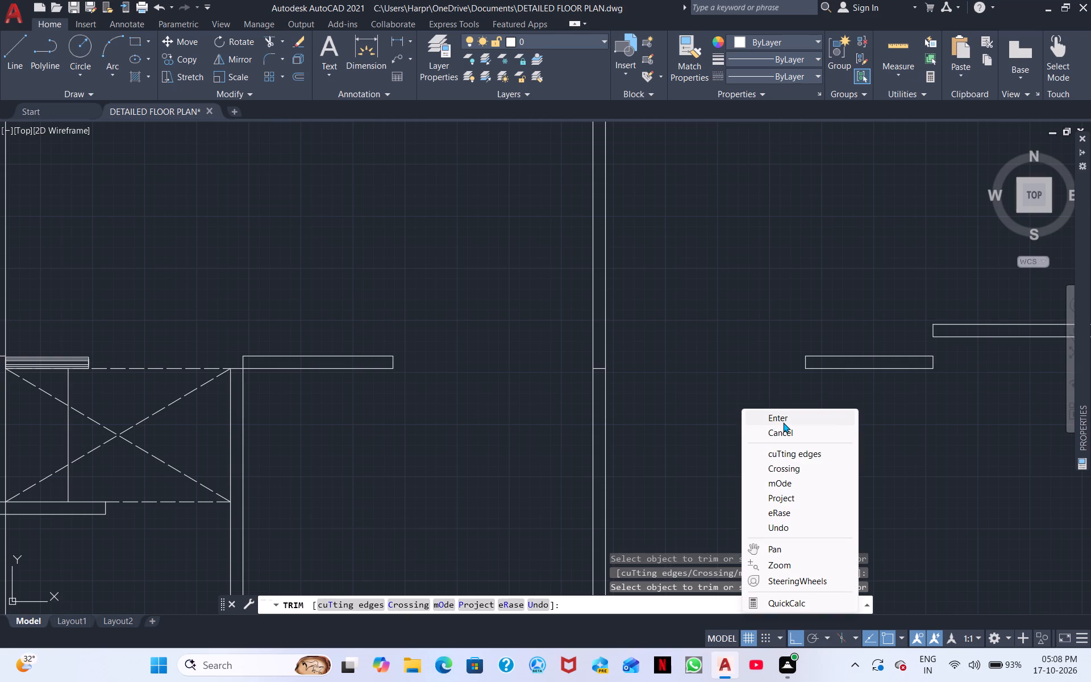
pyautogui.click(783, 422)
# Draw a slimmer rectangle inside the narrow panel beside the right outer wall, spanning the panel's full length with small gaps along both long edges.
pyautogui.scroll(-1, 876, 421)
pyautogui.moveTo(885, 425); pyautogui.dragTo(514, 418, button='middle')
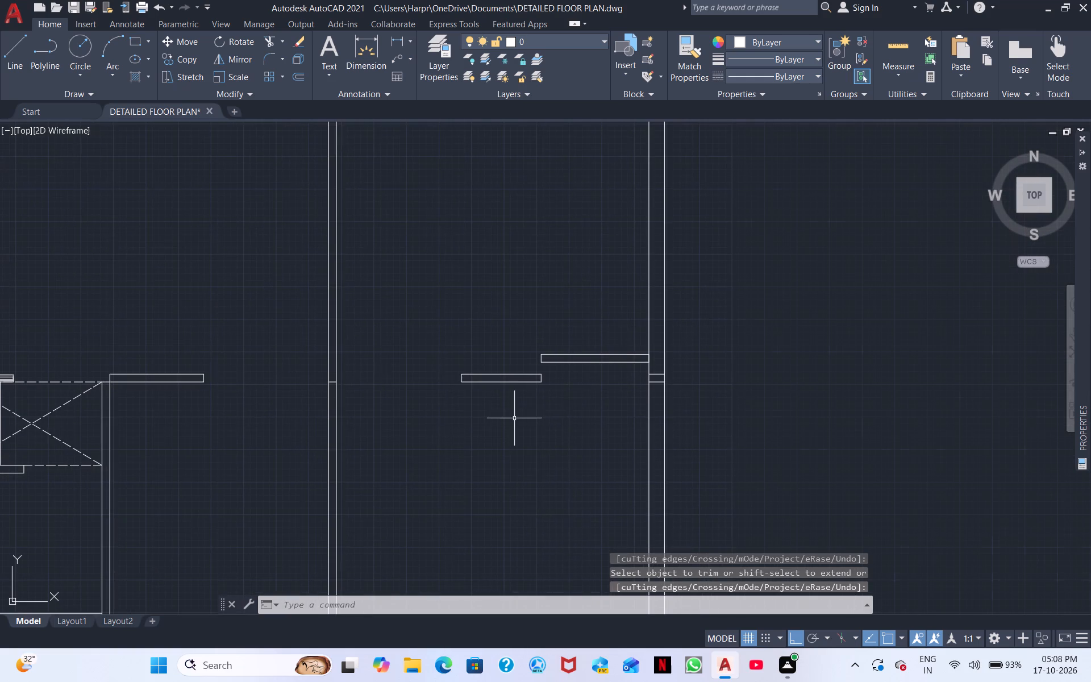
pyautogui.click(624, 362)
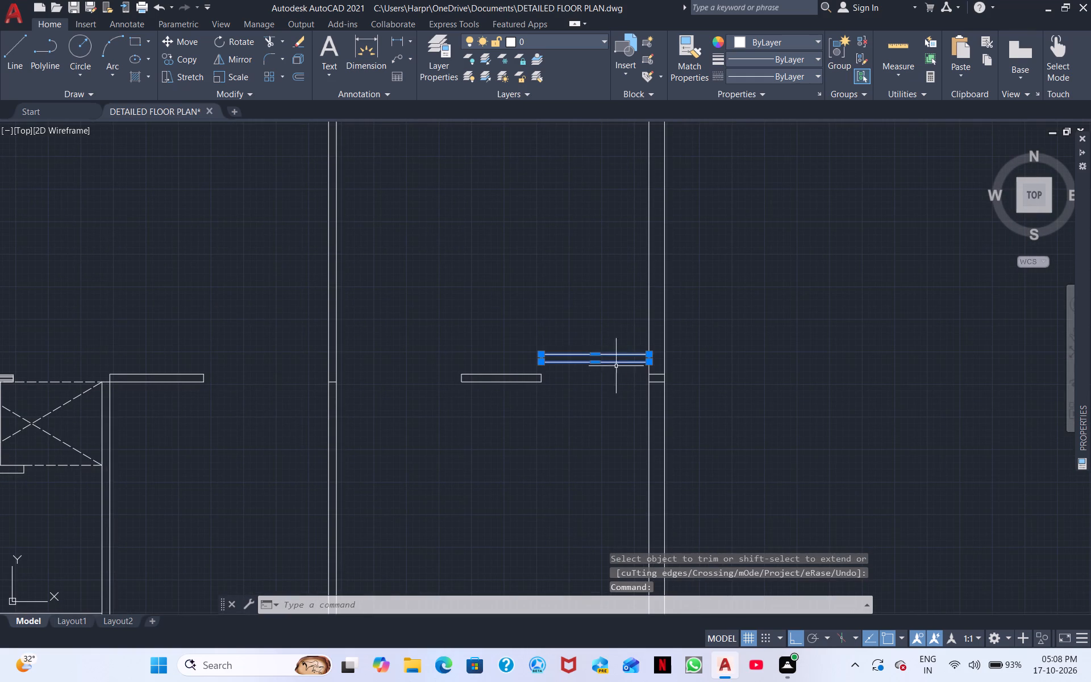
pyautogui.click(132, 44)
pyautogui.scroll(1, 470, 459)
pyautogui.moveTo(605, 371); pyautogui.dragTo(438, 420, button='middle')
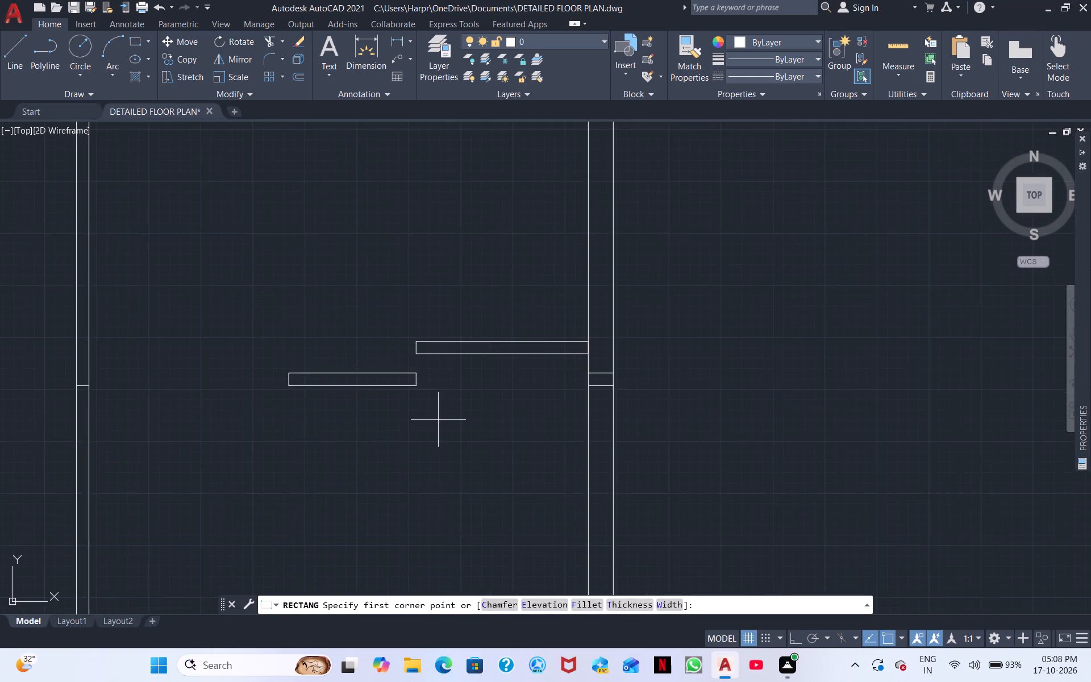
pyautogui.scroll(3, 438, 420)
pyautogui.moveTo(423, 402); pyautogui.dragTo(419, 522, button='middle')
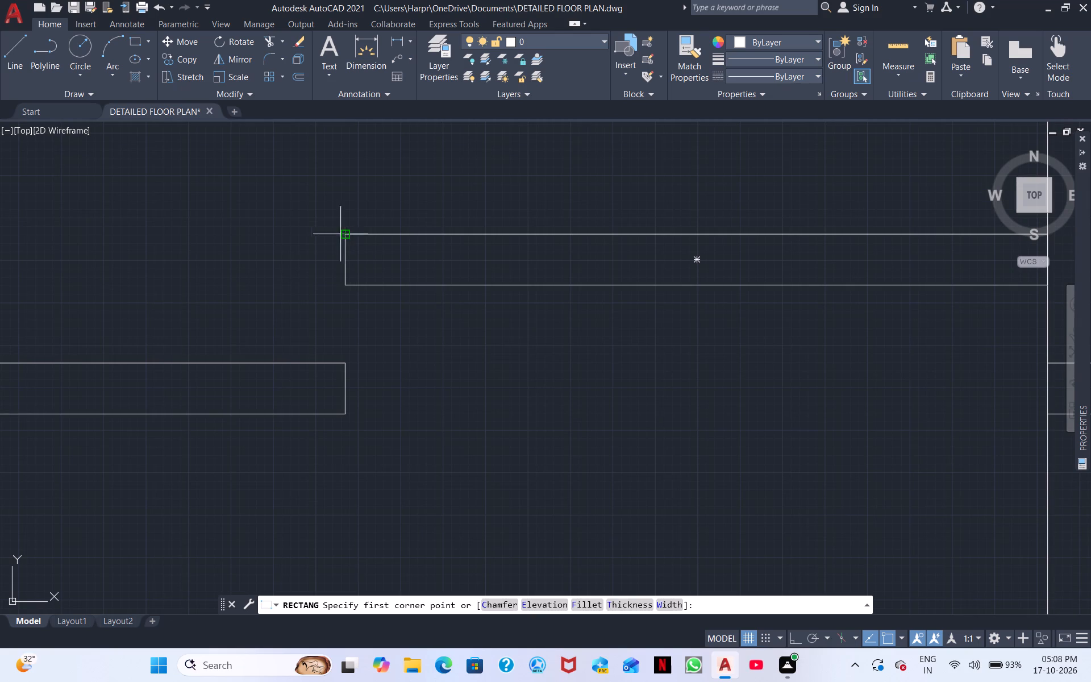
pyautogui.click(346, 244)
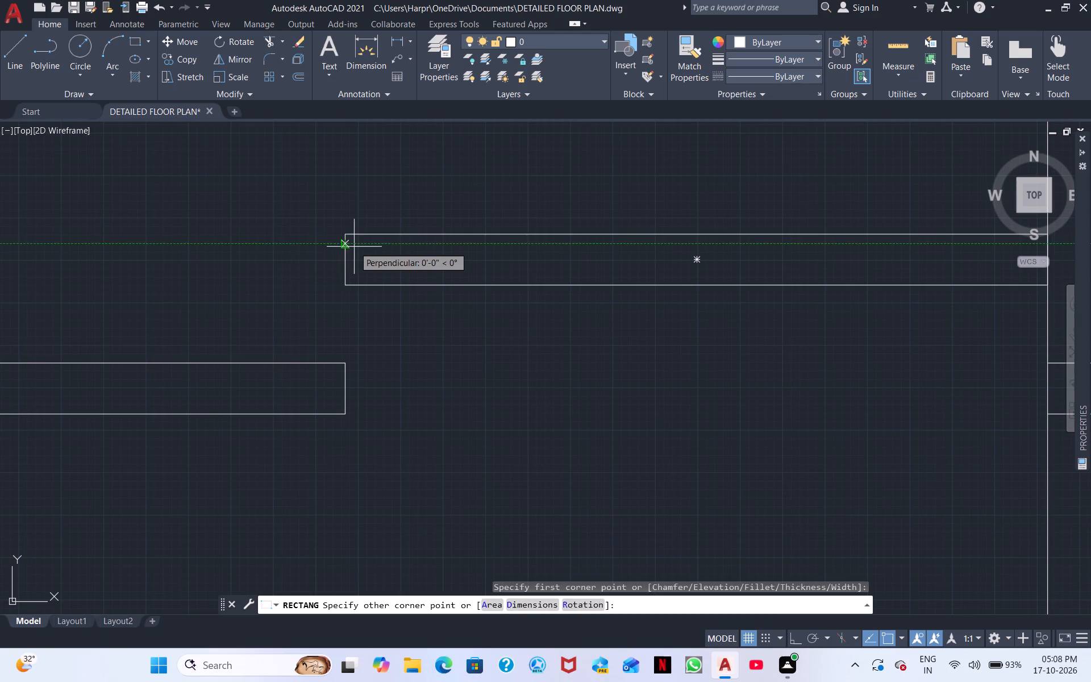
pyautogui.moveTo(878, 278); pyautogui.dragTo(873, 278, button='middle')
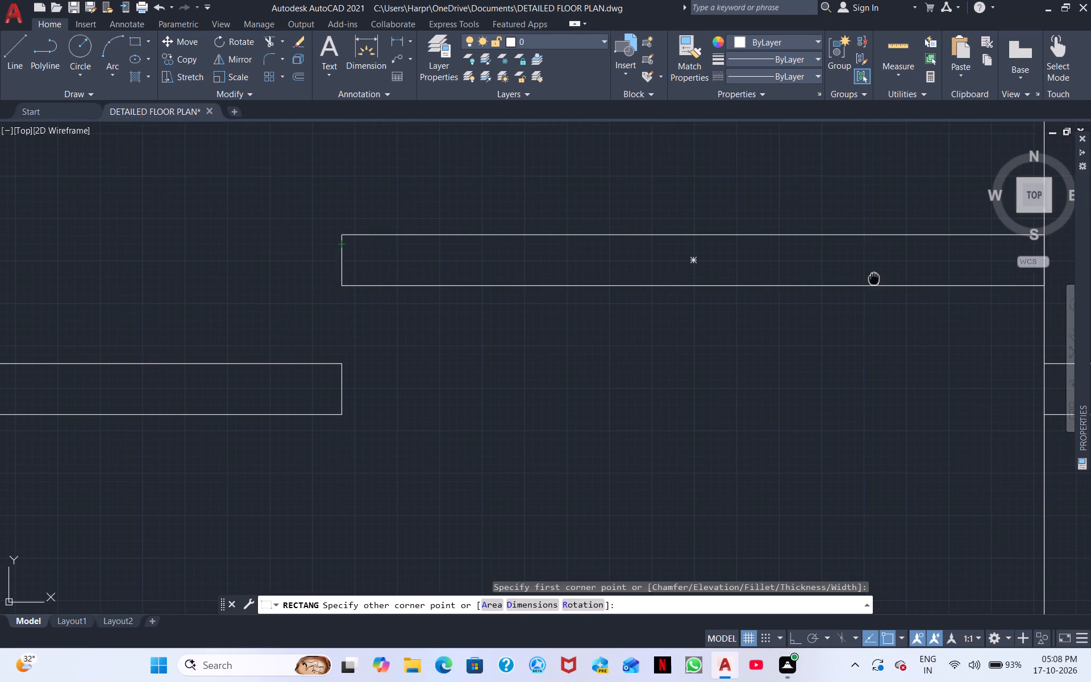
pyautogui.moveTo(873, 278); pyautogui.dragTo(646, 289, button='middle')
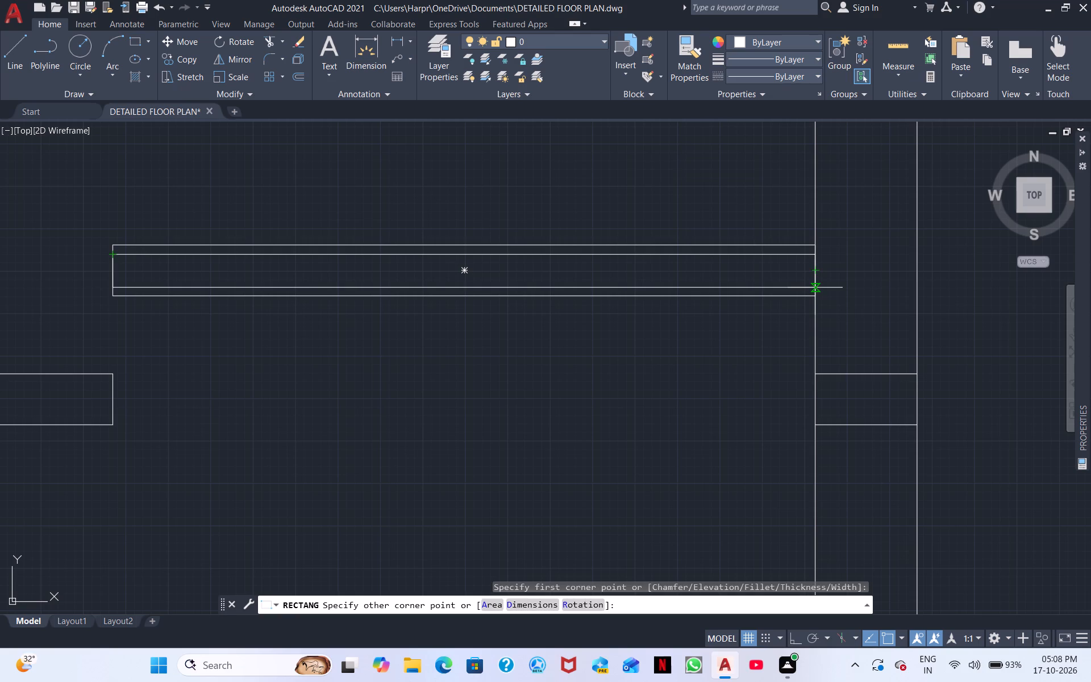
pyautogui.click(815, 288)
# Draw a horizontal centre line through the narrow panel, from its free end to the right outer wall's inner face.
pyautogui.scroll(-2, 394, 283)
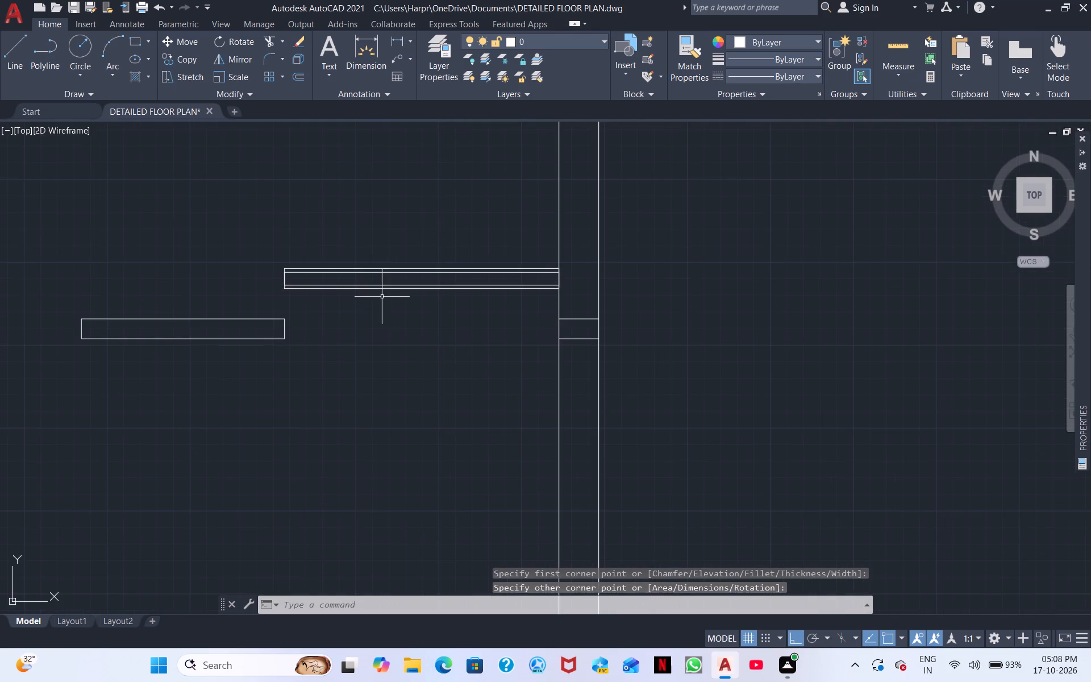
pyautogui.moveTo(382, 297); pyautogui.dragTo(539, 363, button='middle')
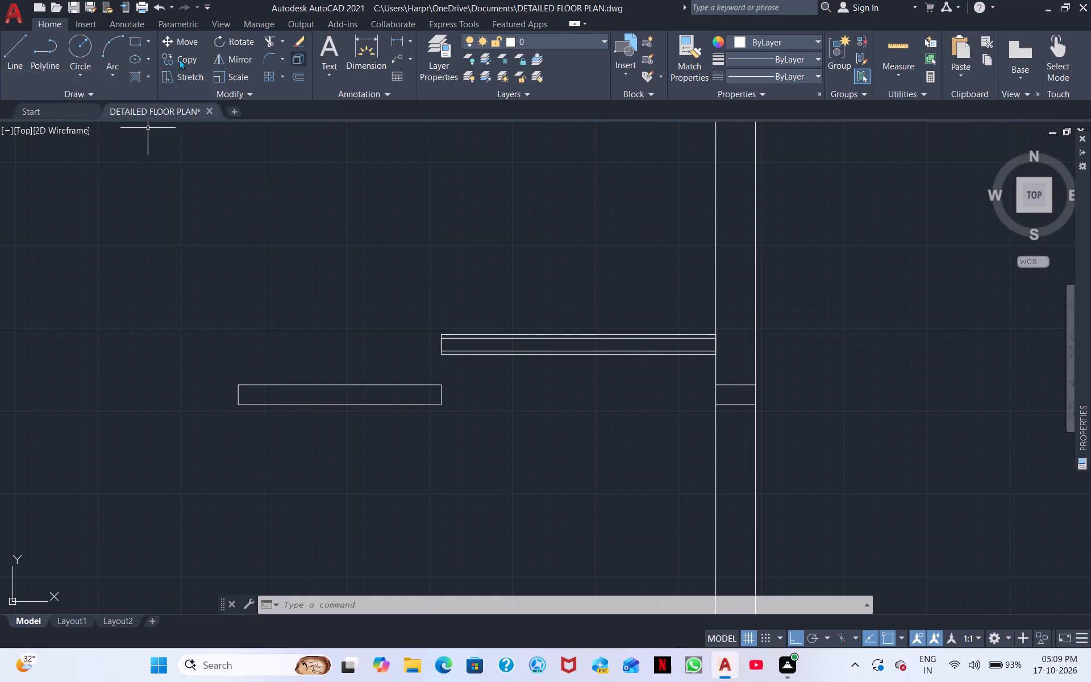
pyautogui.click(27, 57)
pyautogui.scroll(1, 449, 349)
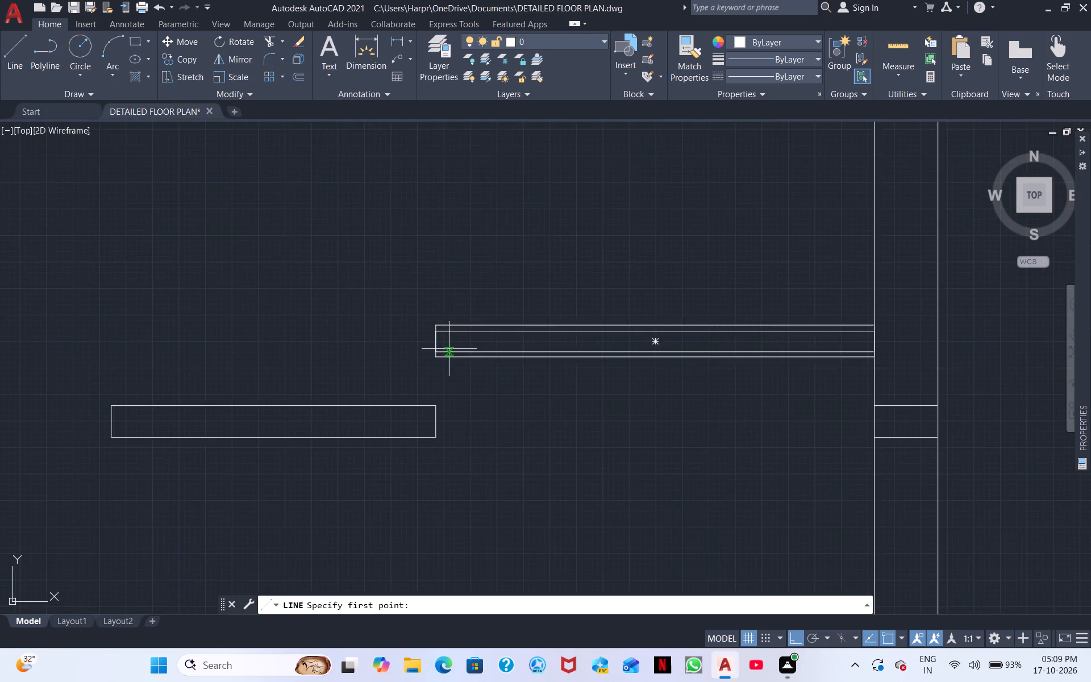
pyautogui.scroll(1, 449, 349)
pyautogui.click(425, 331)
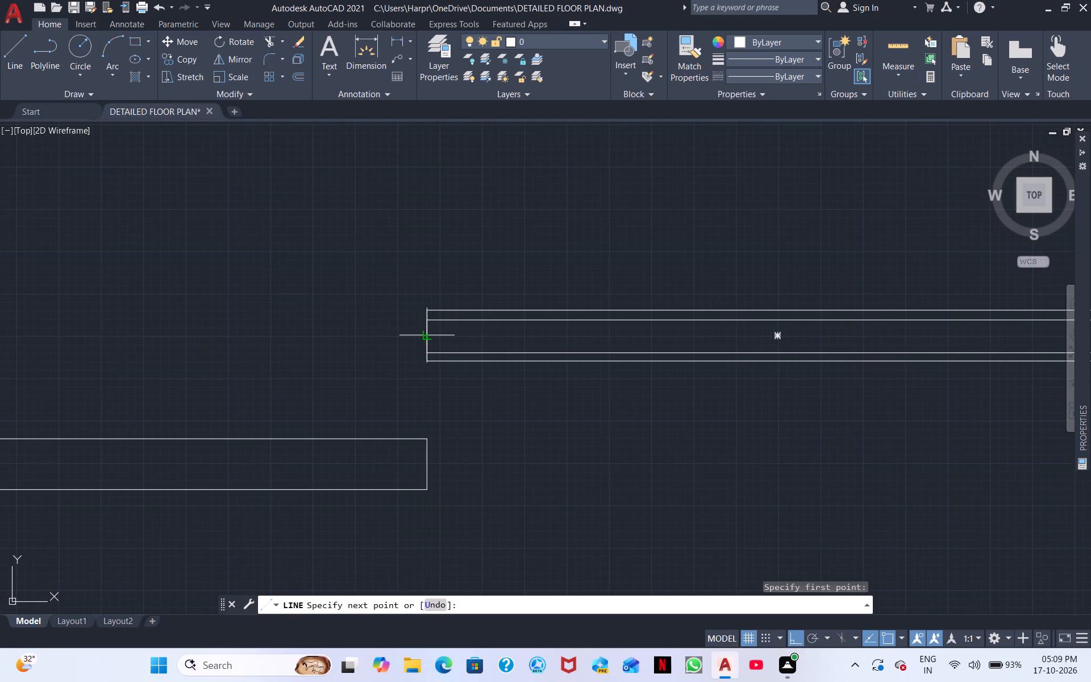
pyautogui.moveTo(985, 337); pyautogui.dragTo(615, 355, button='middle')
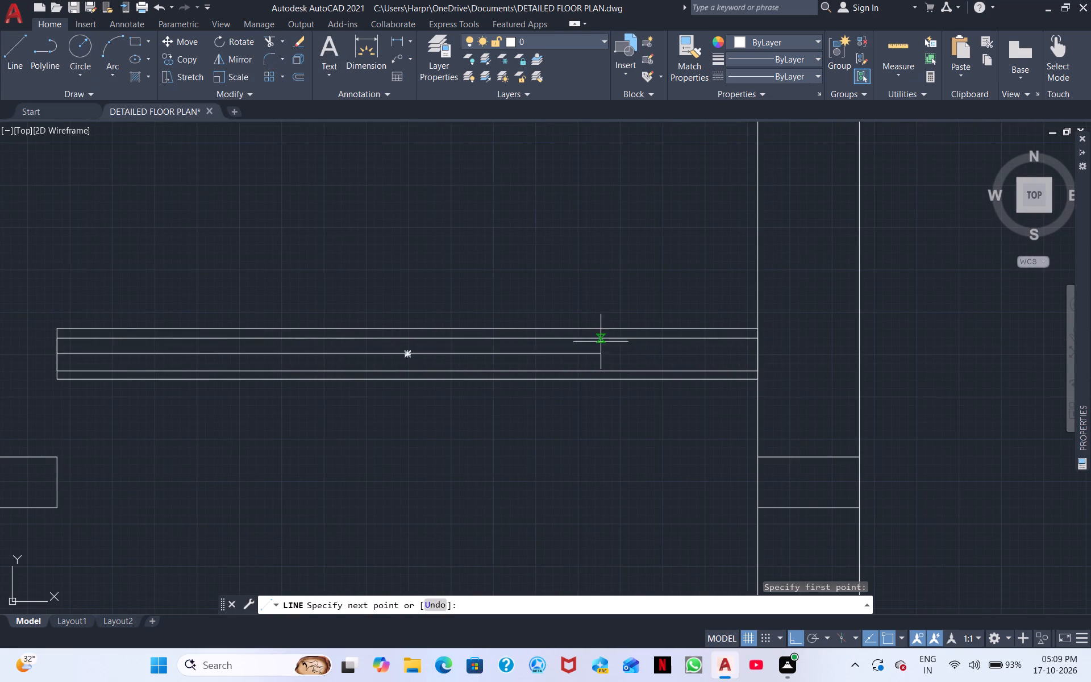
pyautogui.click(757, 354)
pyautogui.press('Escape')
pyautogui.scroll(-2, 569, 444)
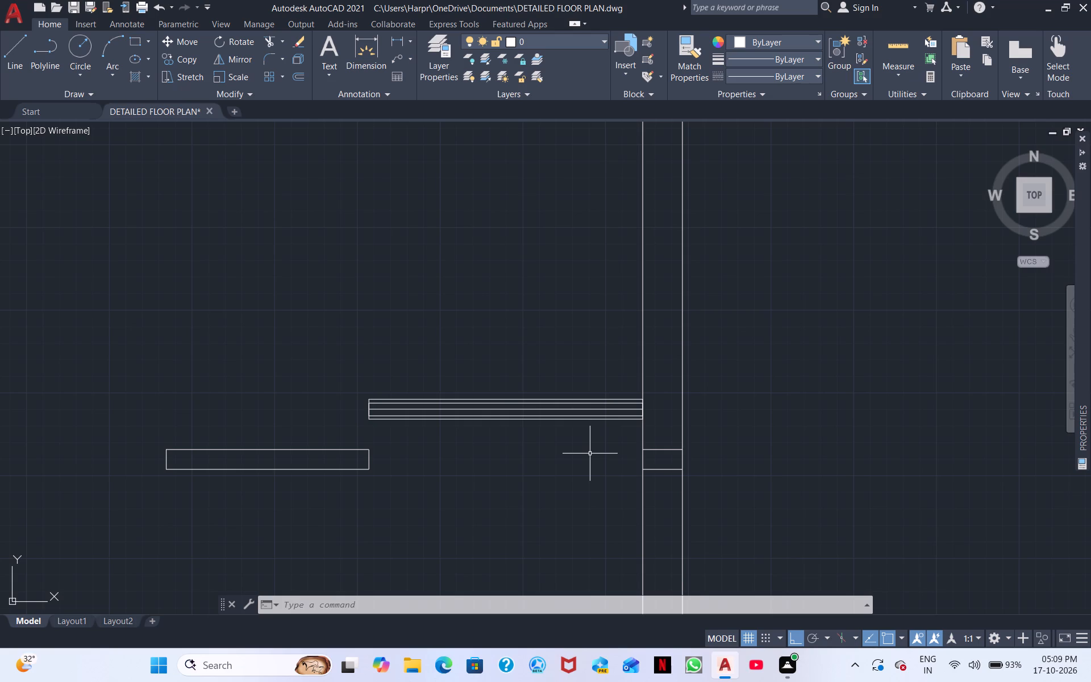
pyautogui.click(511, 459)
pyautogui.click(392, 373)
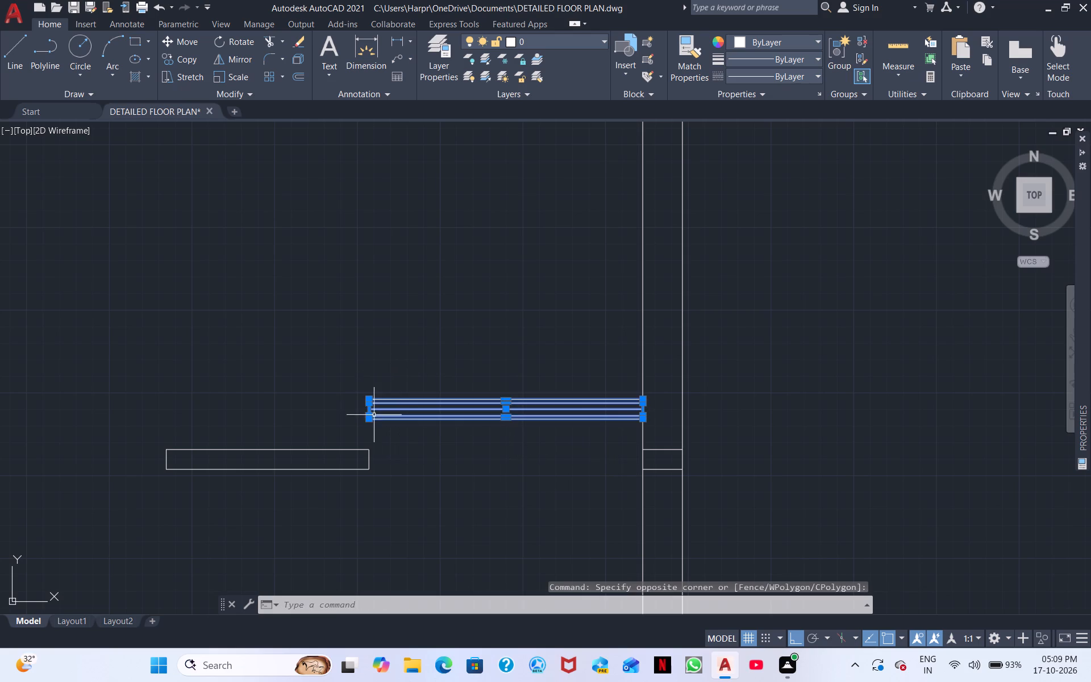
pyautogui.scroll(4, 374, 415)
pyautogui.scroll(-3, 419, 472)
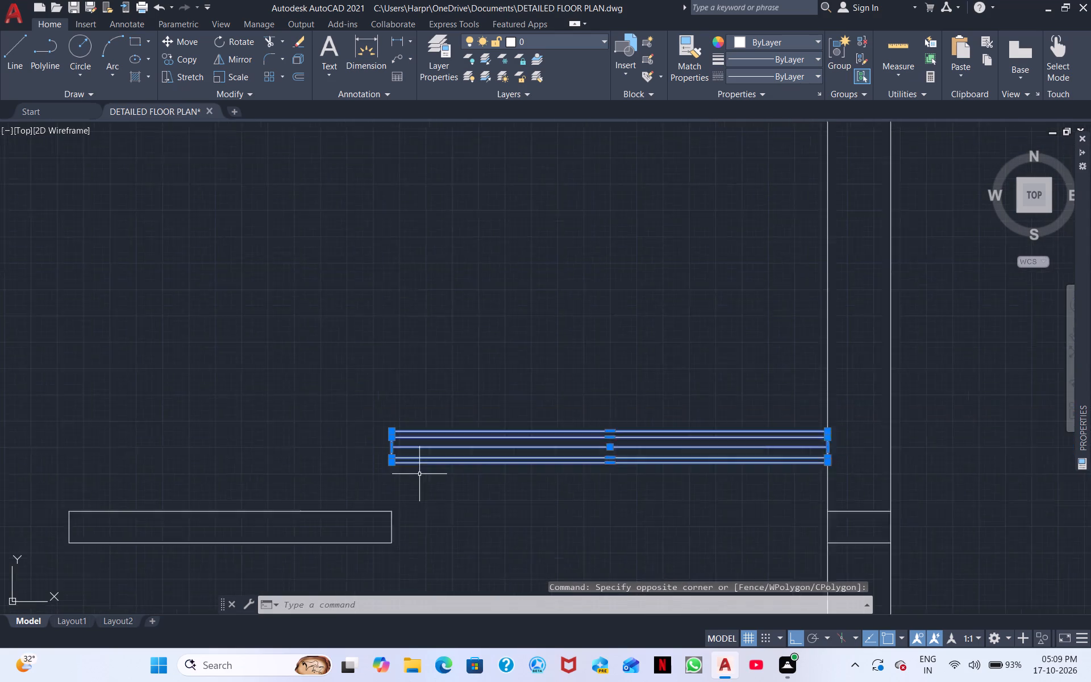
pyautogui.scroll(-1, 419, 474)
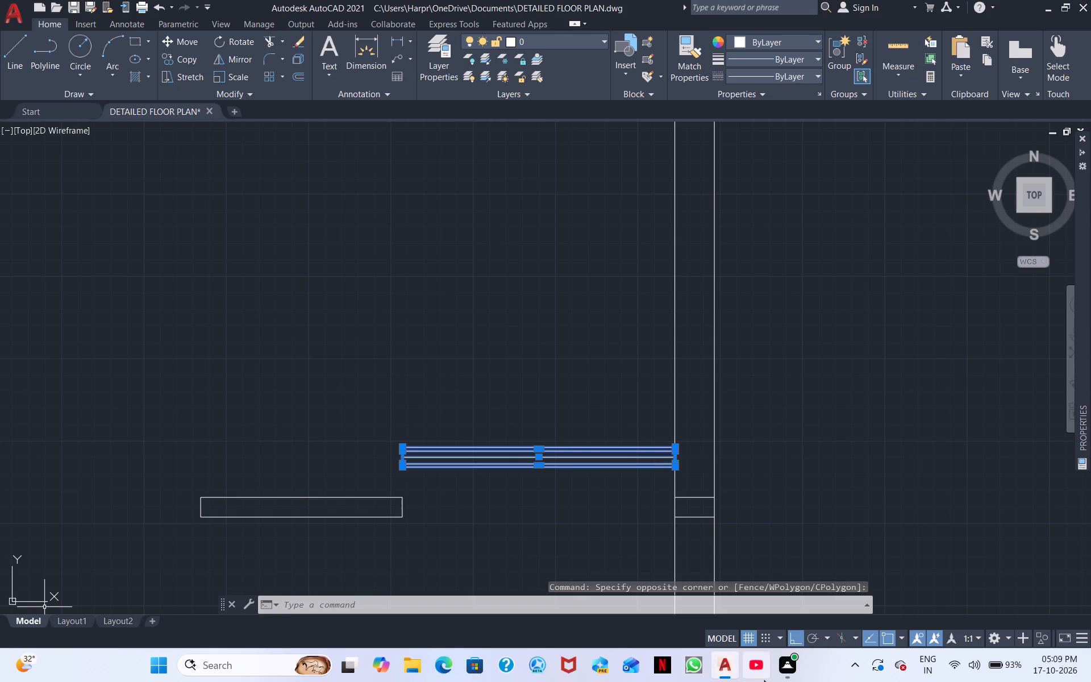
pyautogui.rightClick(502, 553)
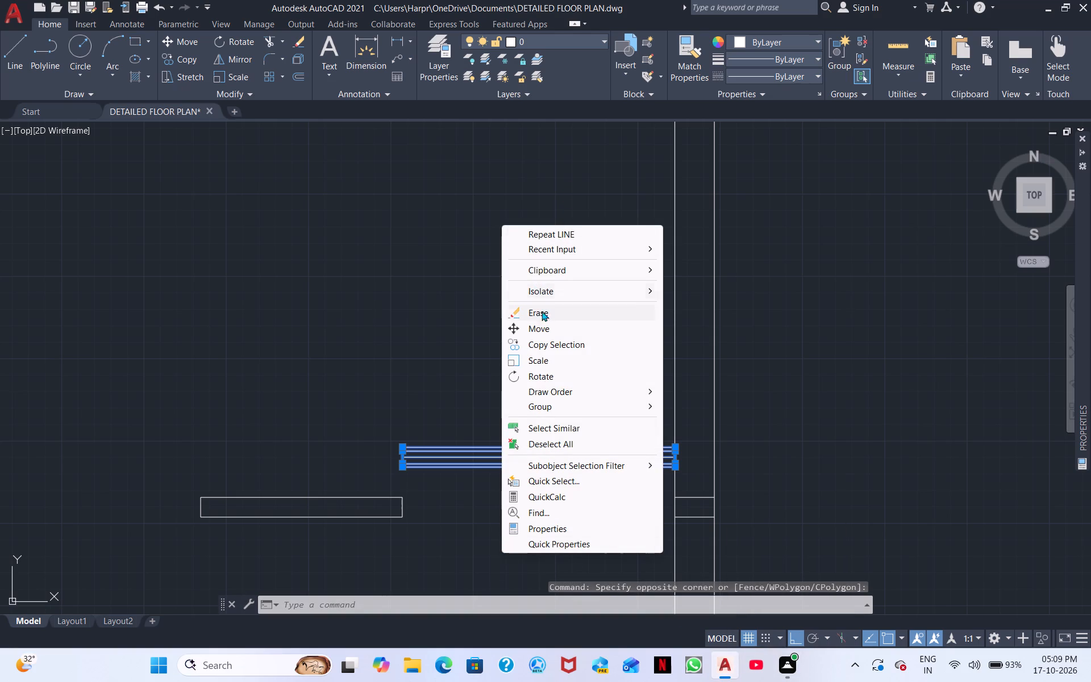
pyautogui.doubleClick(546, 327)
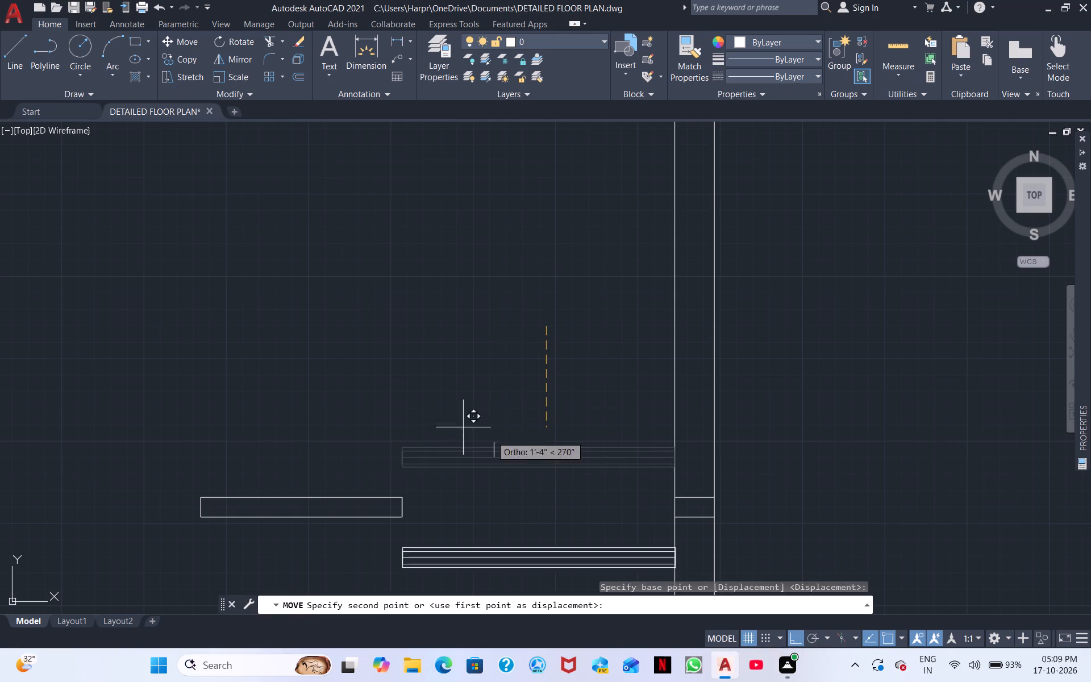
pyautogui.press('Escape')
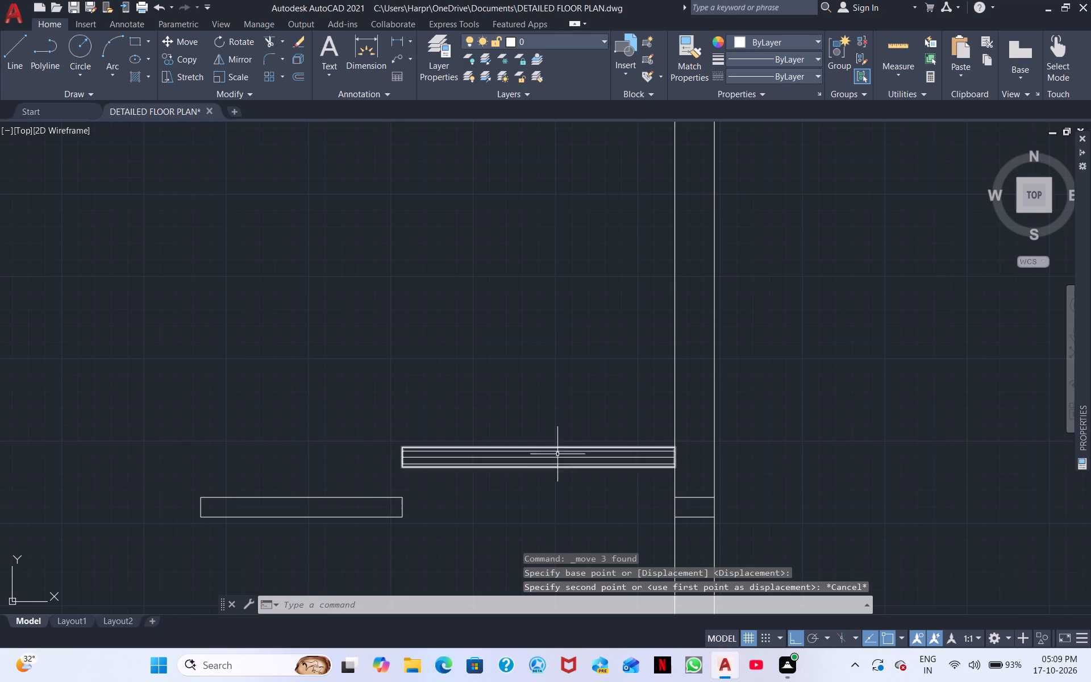
# Move the whole narrow panel straight down into the upper wall's gap, placing its upper-left corner on the short wall piece's upper-right corner.
pyautogui.click(567, 492)
pyautogui.click(464, 415)
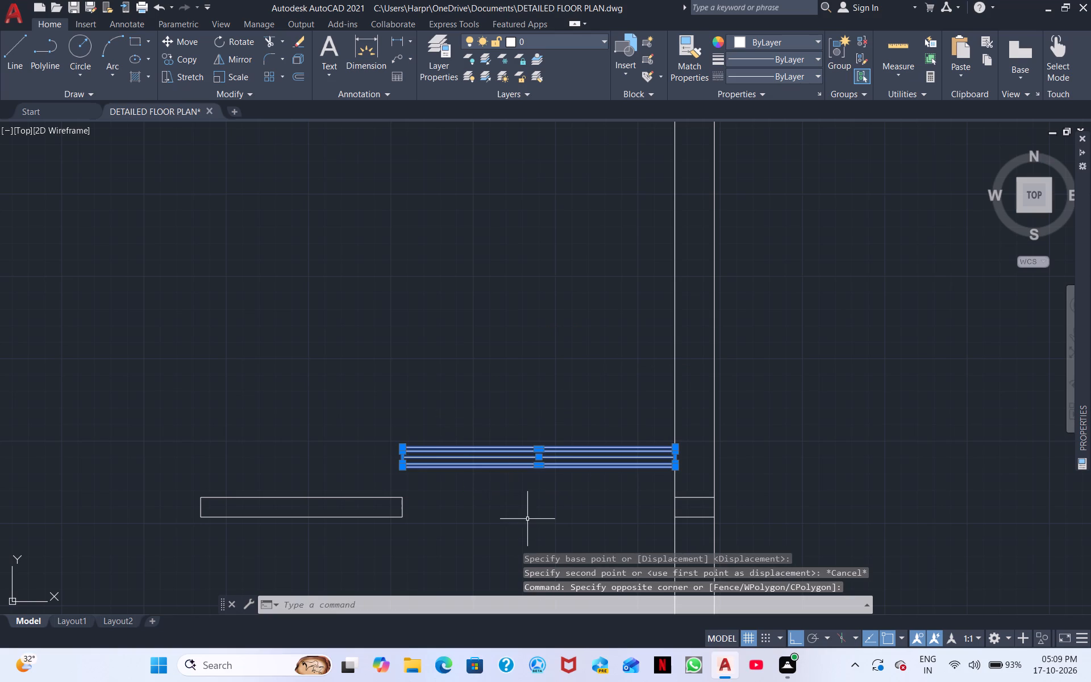
pyautogui.rightClick(527, 519)
pyautogui.click(570, 293)
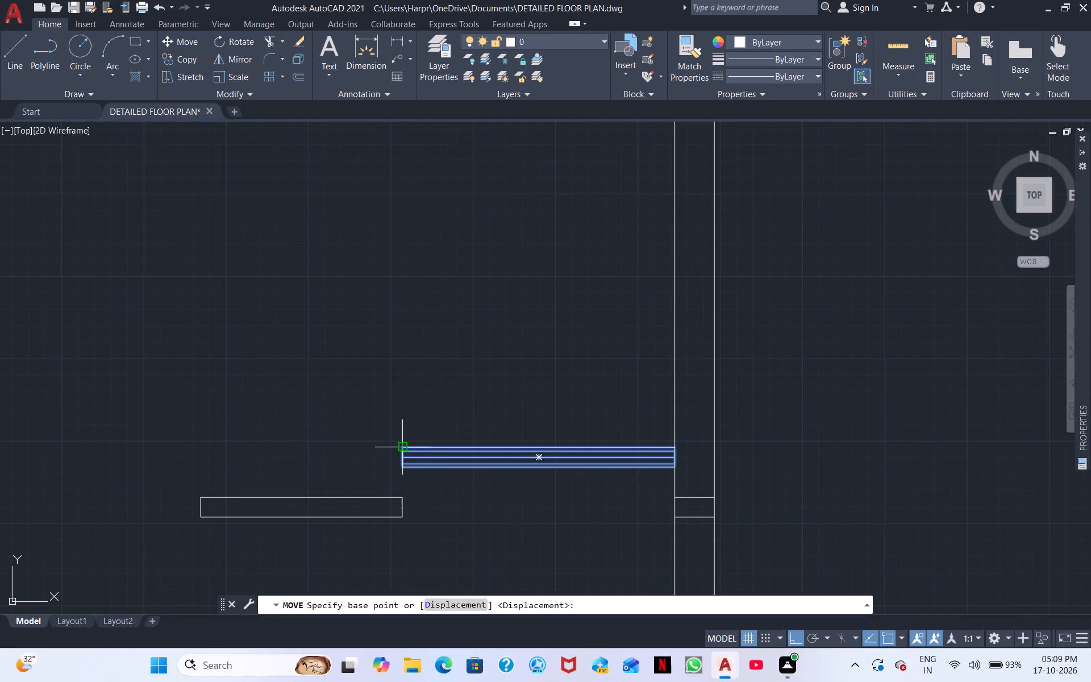
pyautogui.click(405, 447)
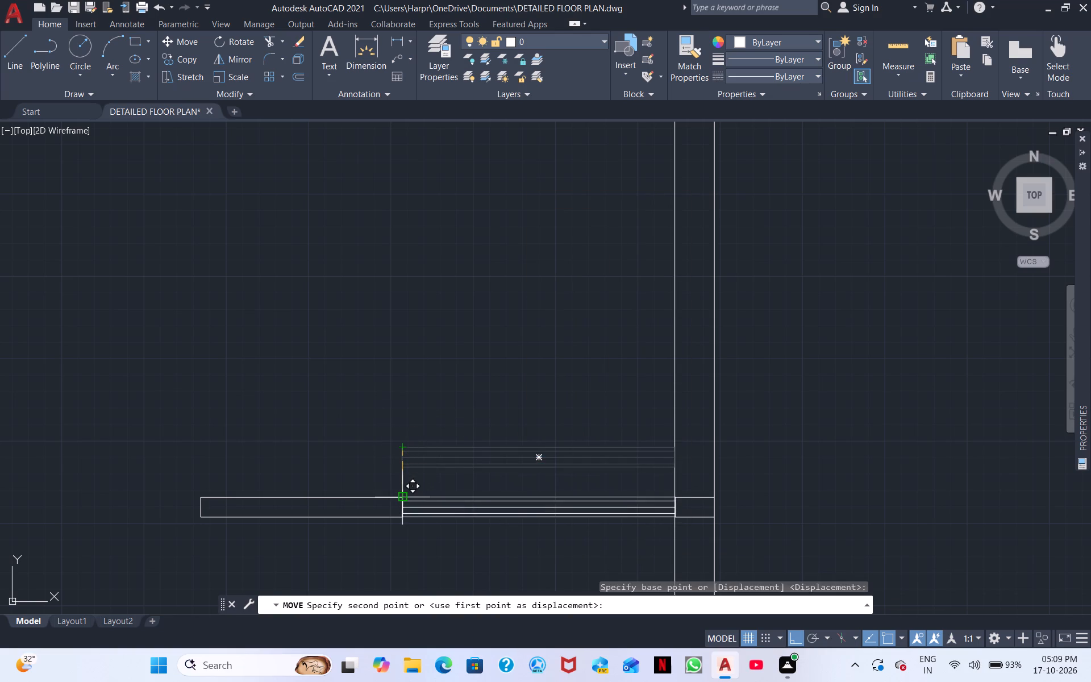
pyautogui.scroll(3, 403, 496)
pyautogui.click(392, 502)
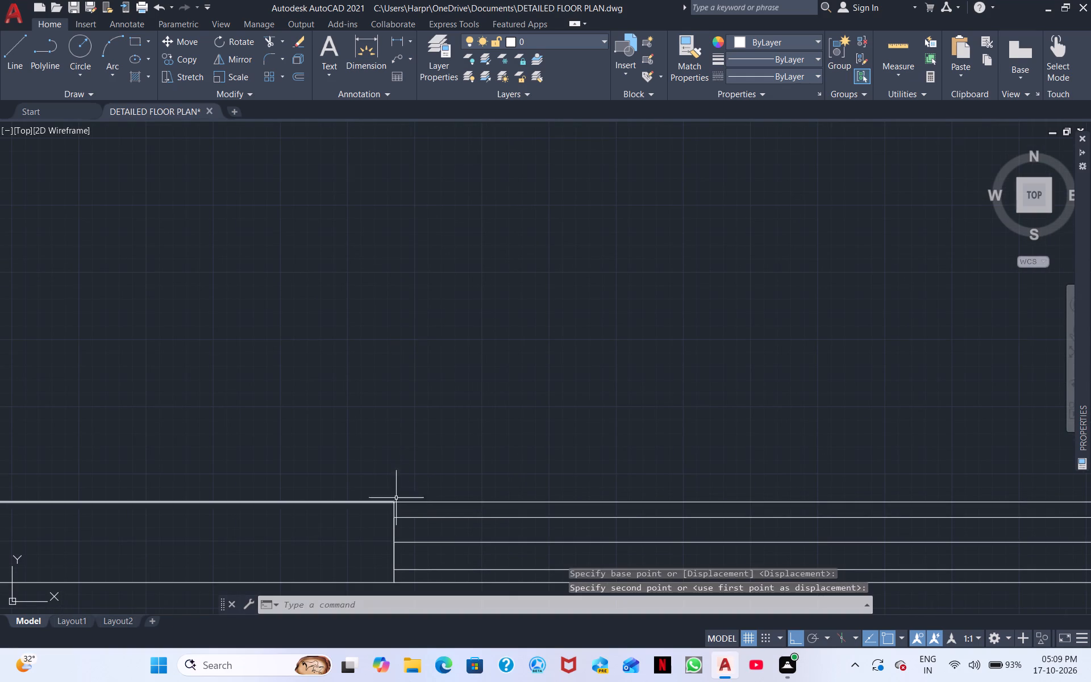
# Draw a 4' vertical line down from near the middle of the right-hand short wall piece's lower edge.
pyautogui.scroll(-3, 484, 465)
pyautogui.moveTo(490, 455); pyautogui.dragTo(781, 364, button='middle')
pyautogui.scroll(-2, 611, 440)
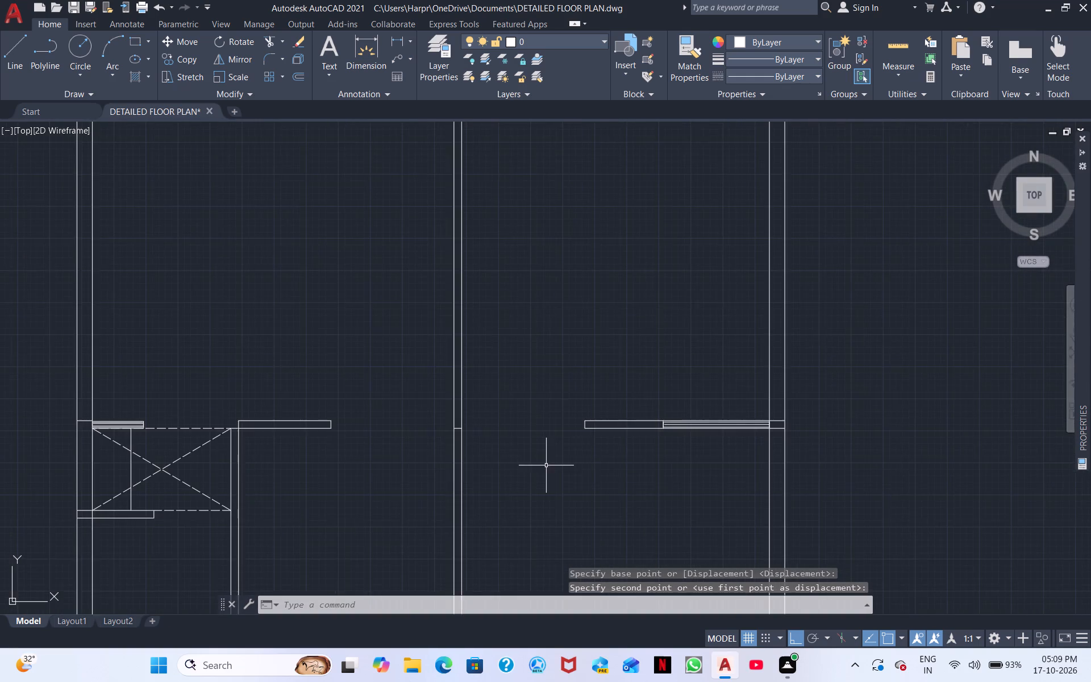
pyautogui.moveTo(546, 465); pyautogui.dragTo(613, 406, button='middle')
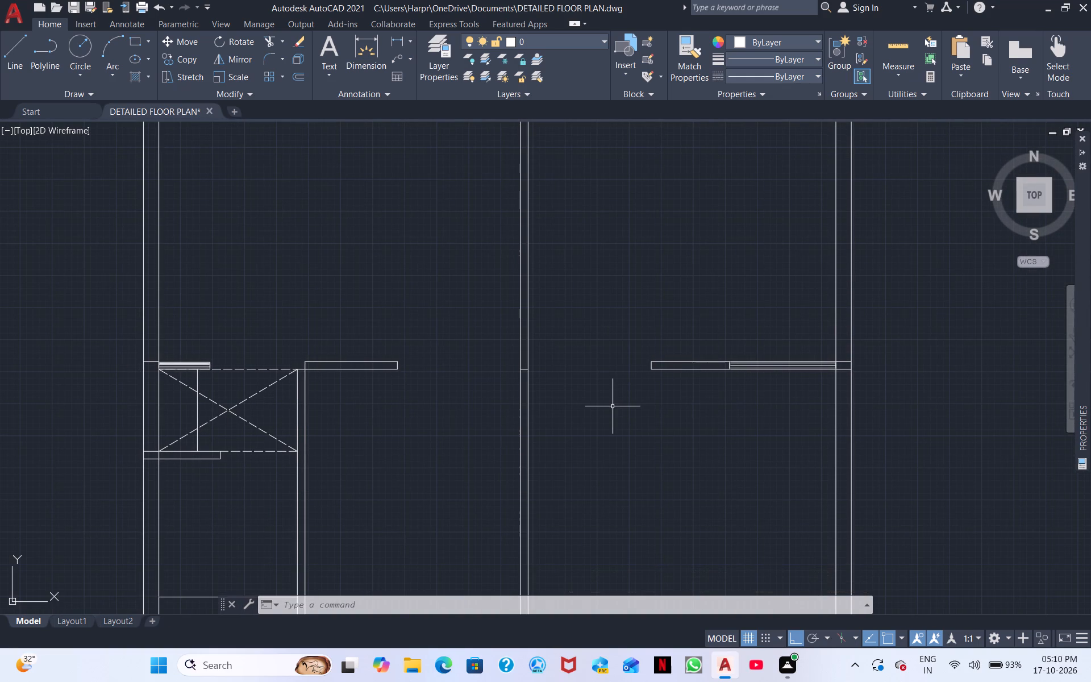
pyautogui.scroll(-2, 613, 406)
pyautogui.moveTo(619, 425); pyautogui.dragTo(622, 416, button='middle')
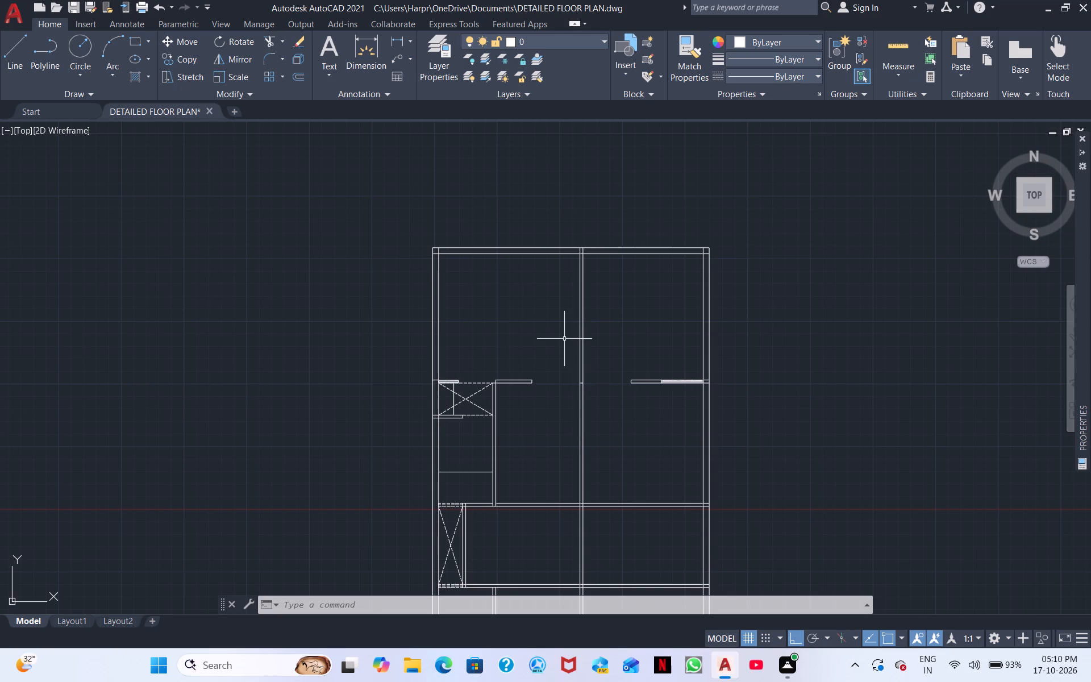
pyautogui.click(13, 51)
pyautogui.scroll(1, 529, 435)
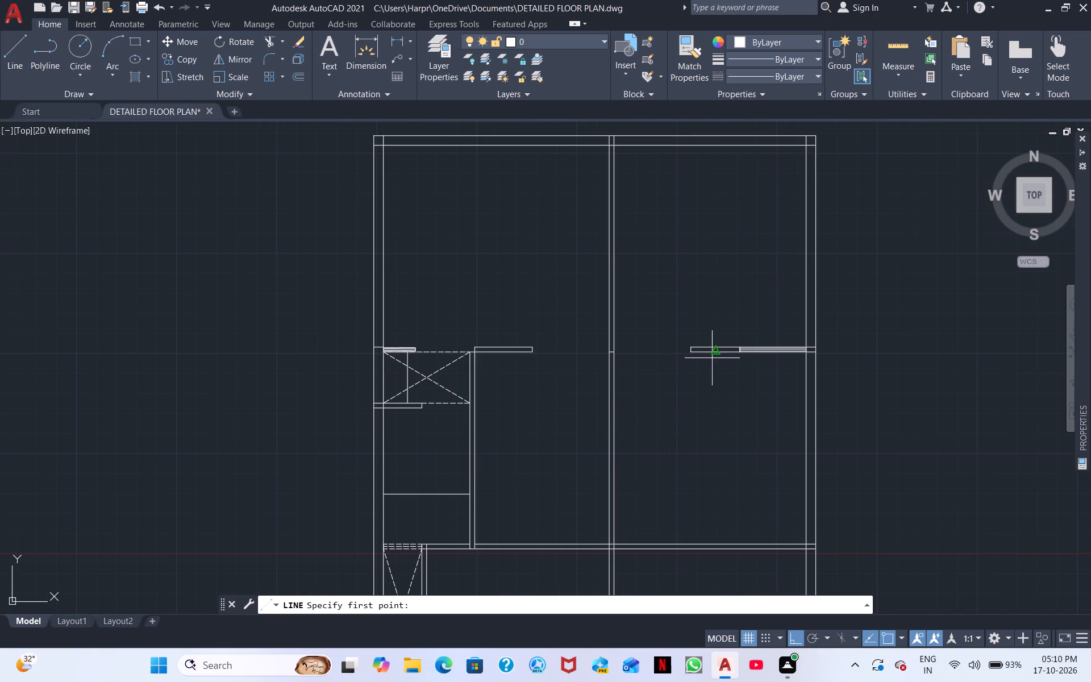
pyautogui.scroll(4, 716, 354)
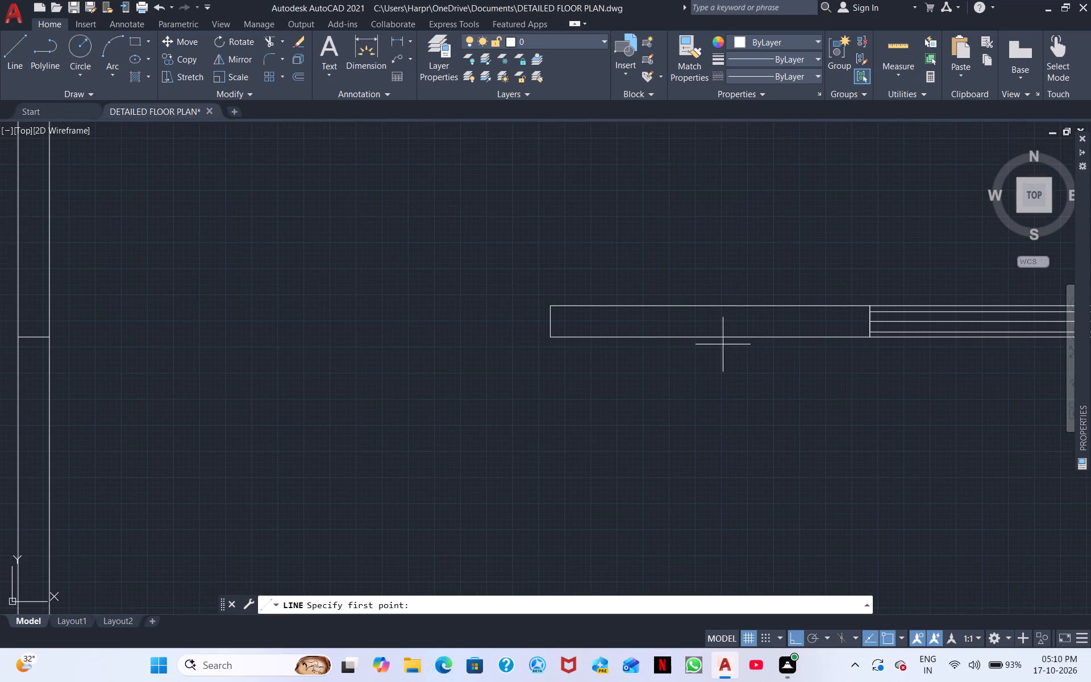
pyautogui.click(731, 338)
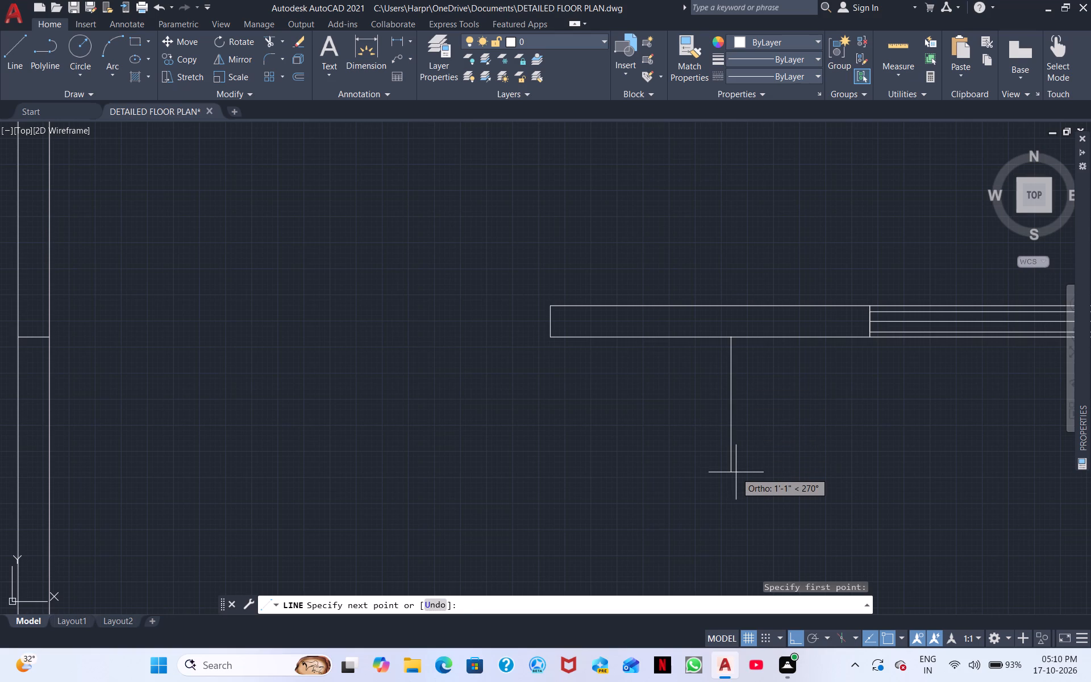
pyautogui.press('4')
pyautogui.press("'")
pyautogui.press('Return')
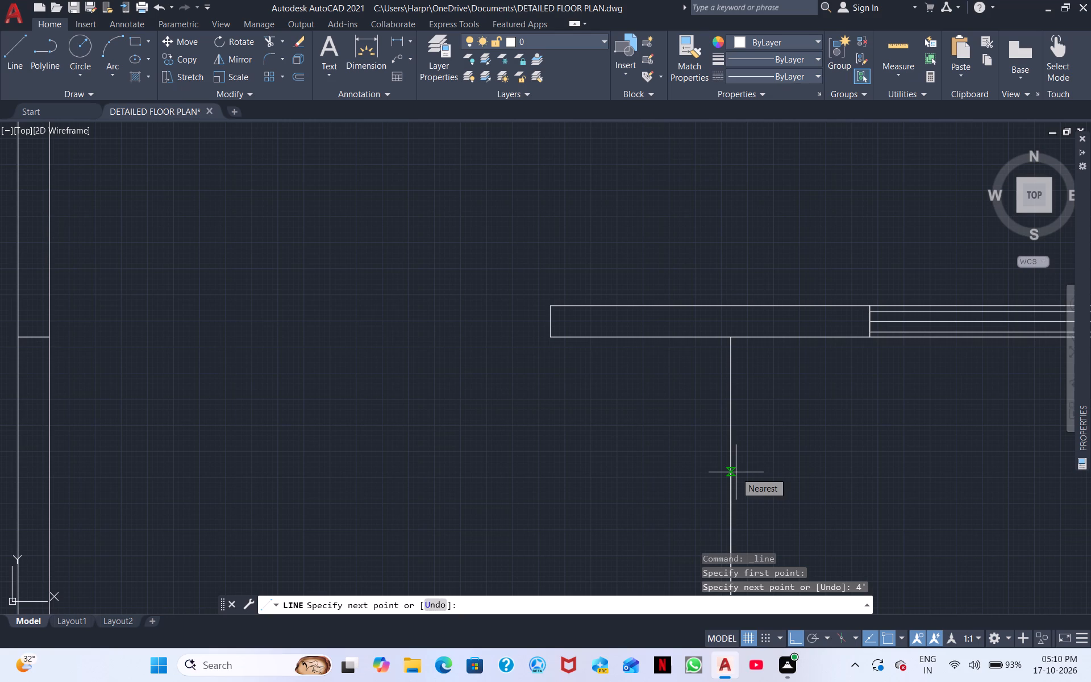
pyautogui.scroll(-1, 817, 548)
pyautogui.moveTo(818, 544); pyautogui.dragTo(785, 389, button='middle')
pyautogui.scroll(-3, 784, 376)
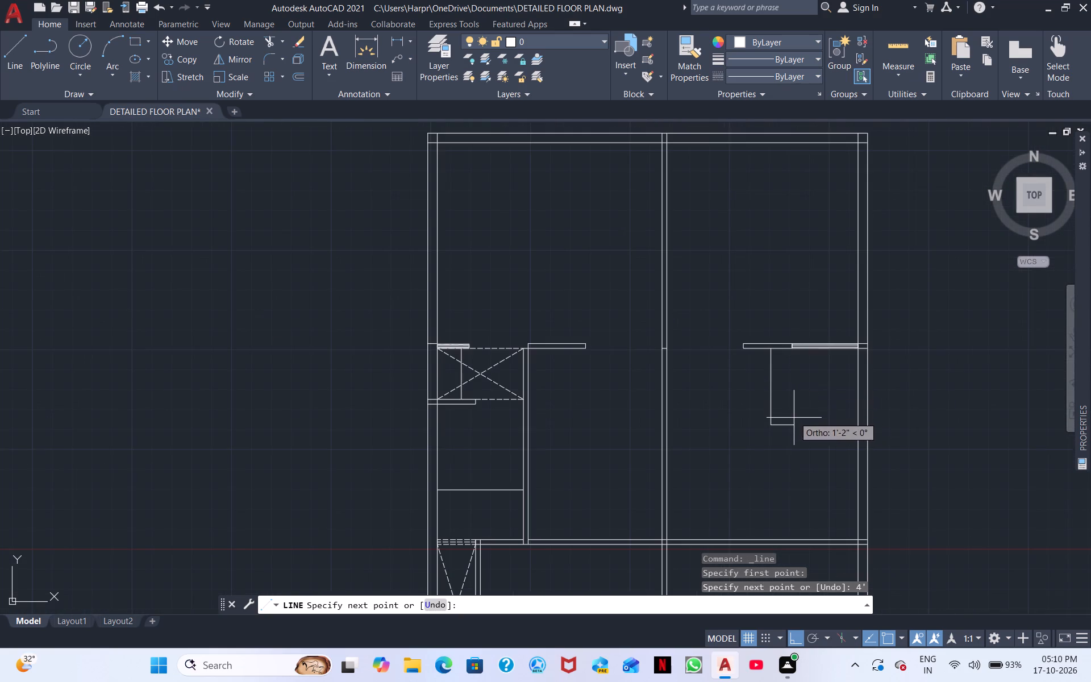
pyautogui.press('Escape')
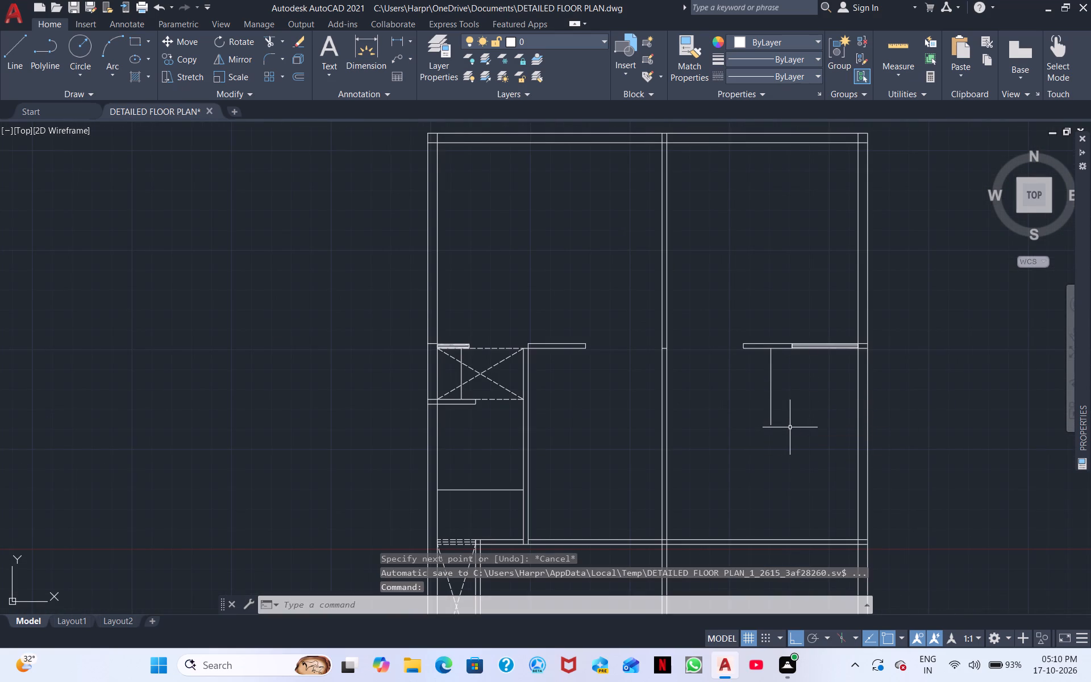
# Copy the right-hand short wall piece straight down so its upper edge meets the lower end of the 4' vertical line.
pyautogui.click(755, 361)
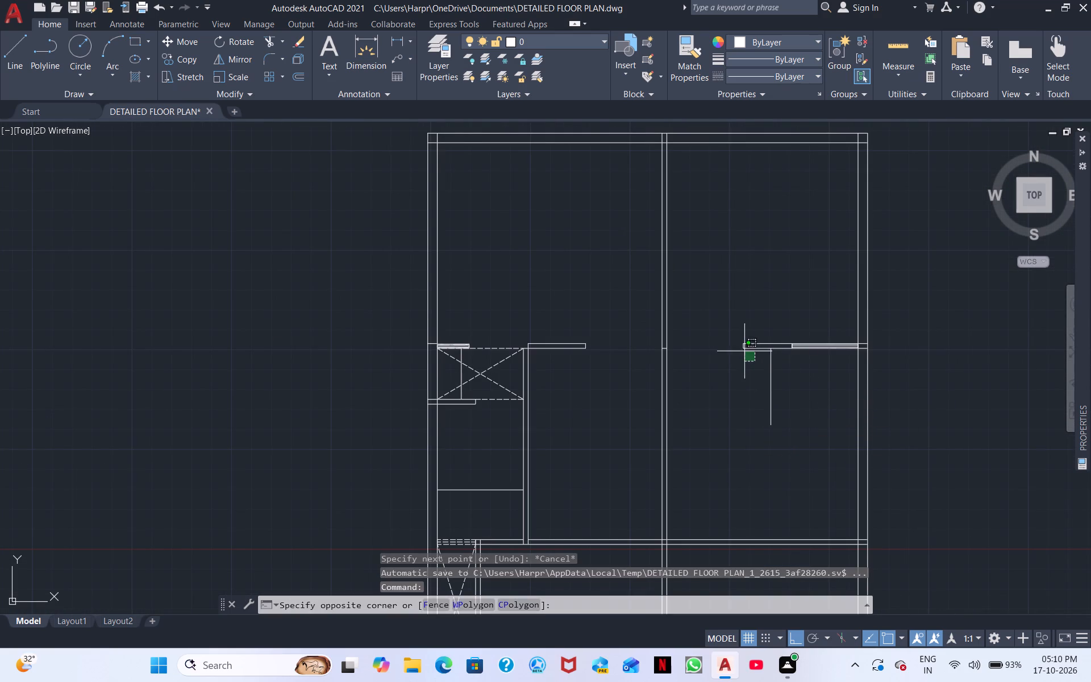
pyautogui.click(736, 336)
pyautogui.rightClick(719, 394)
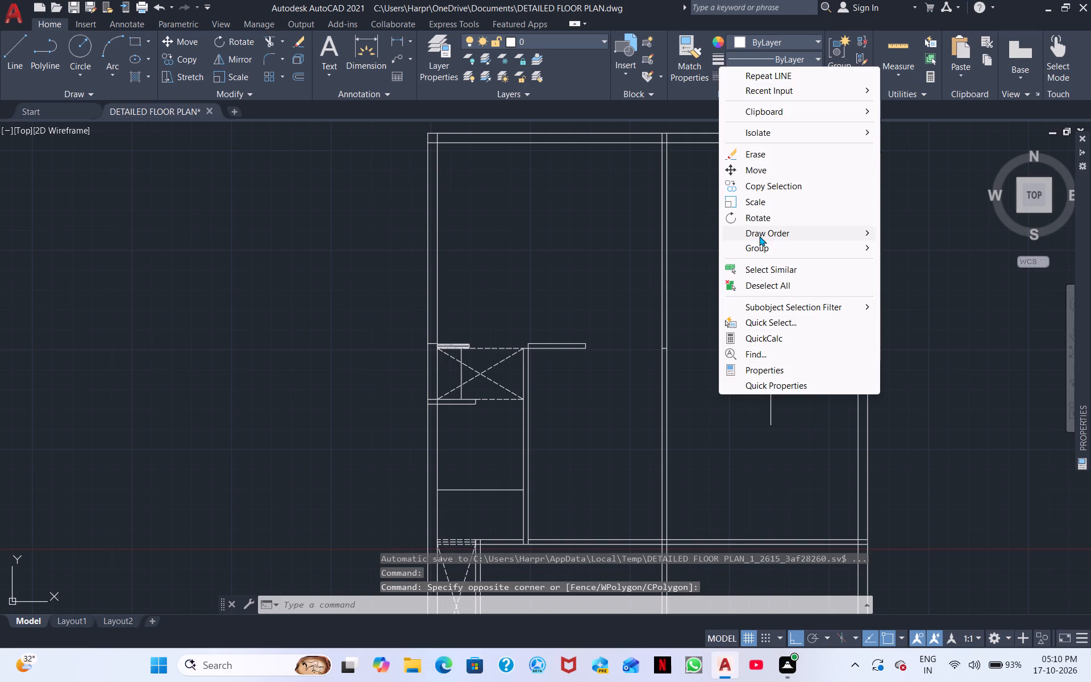
pyautogui.click(768, 184)
pyautogui.scroll(2, 768, 323)
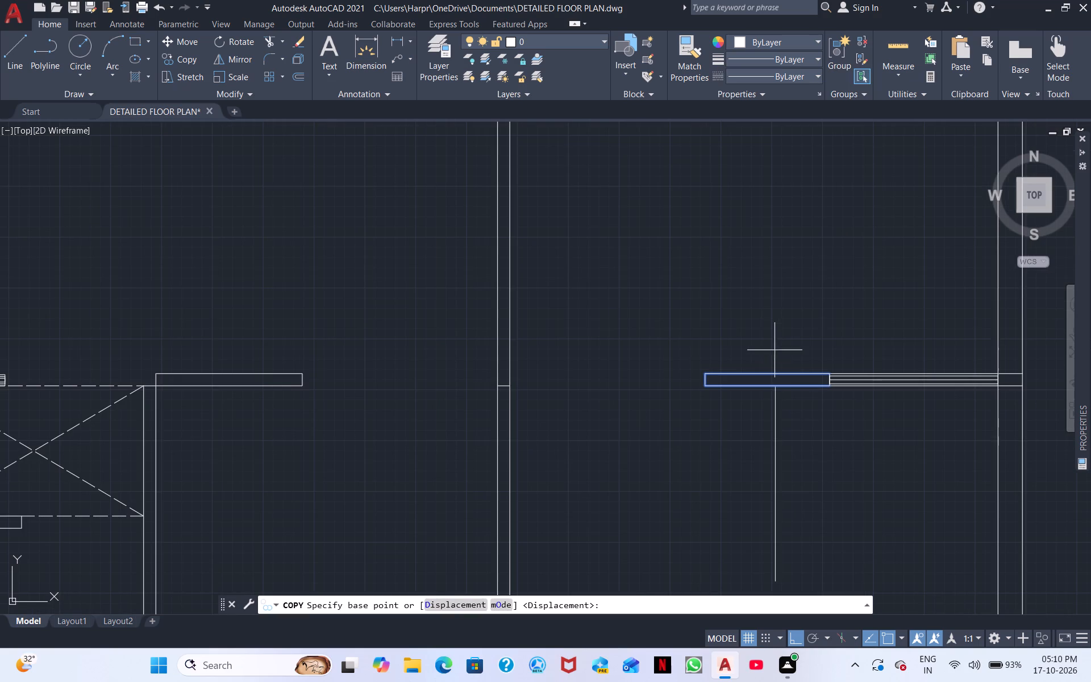
pyautogui.click(775, 373)
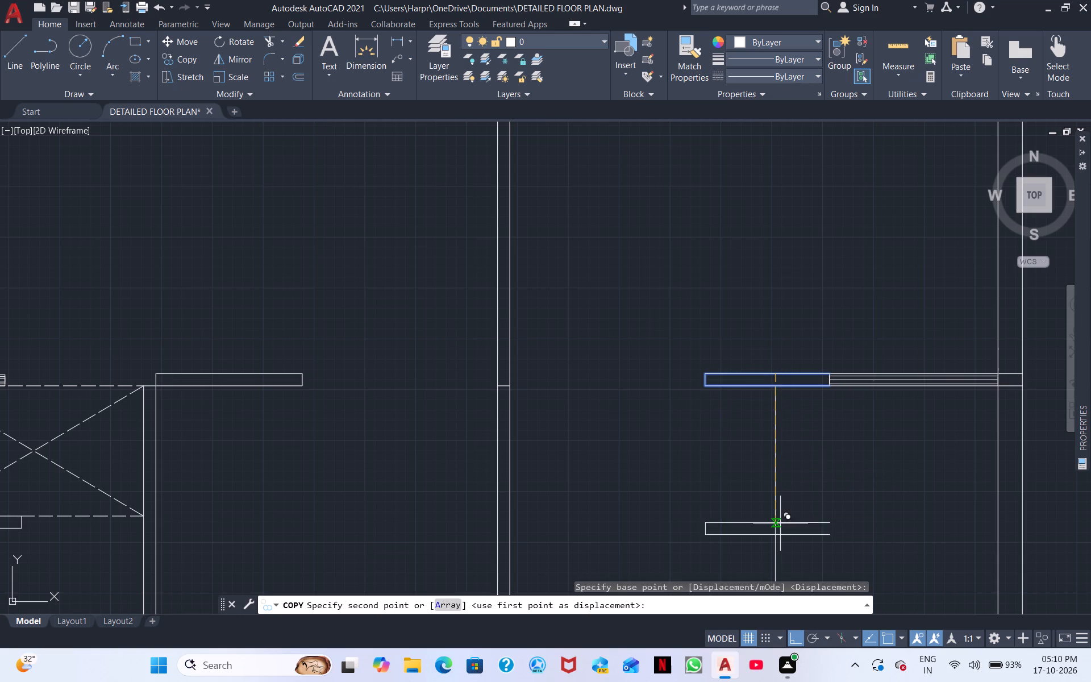
pyautogui.moveTo(781, 570); pyautogui.dragTo(785, 547, button='middle')
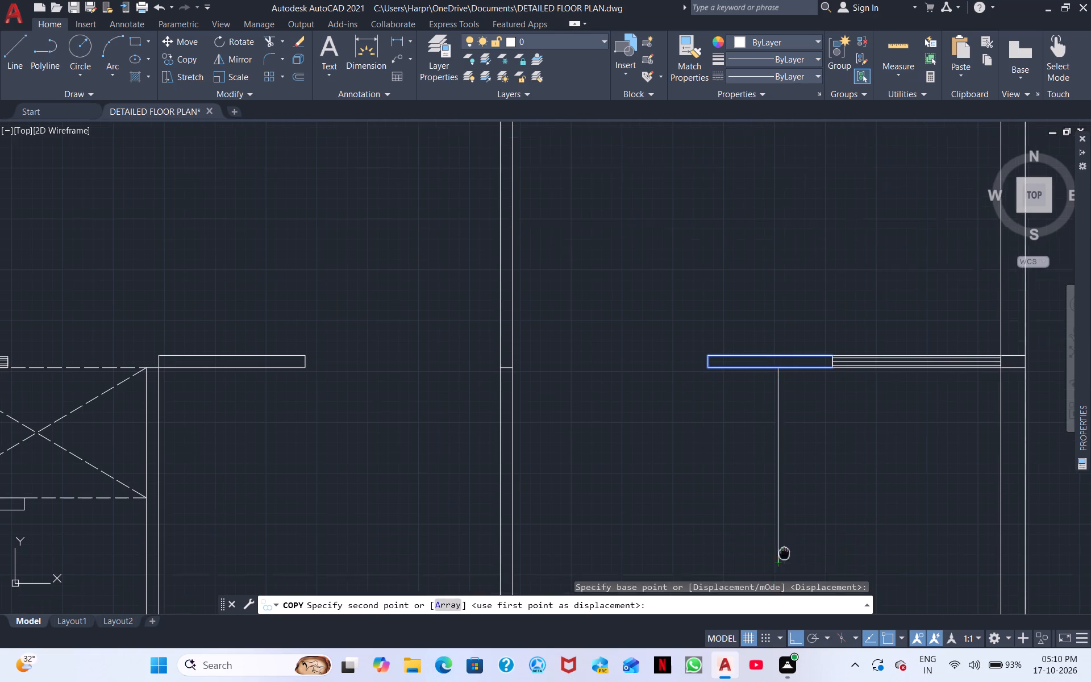
pyautogui.moveTo(785, 547); pyautogui.dragTo(795, 506, button='middle')
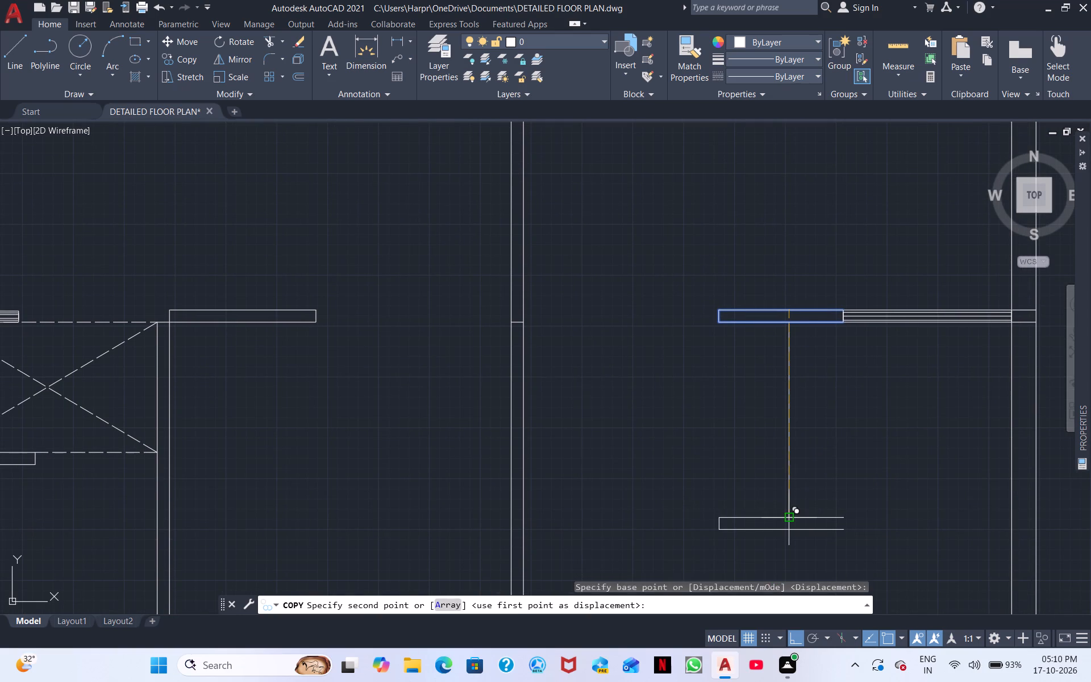
pyautogui.click(791, 515)
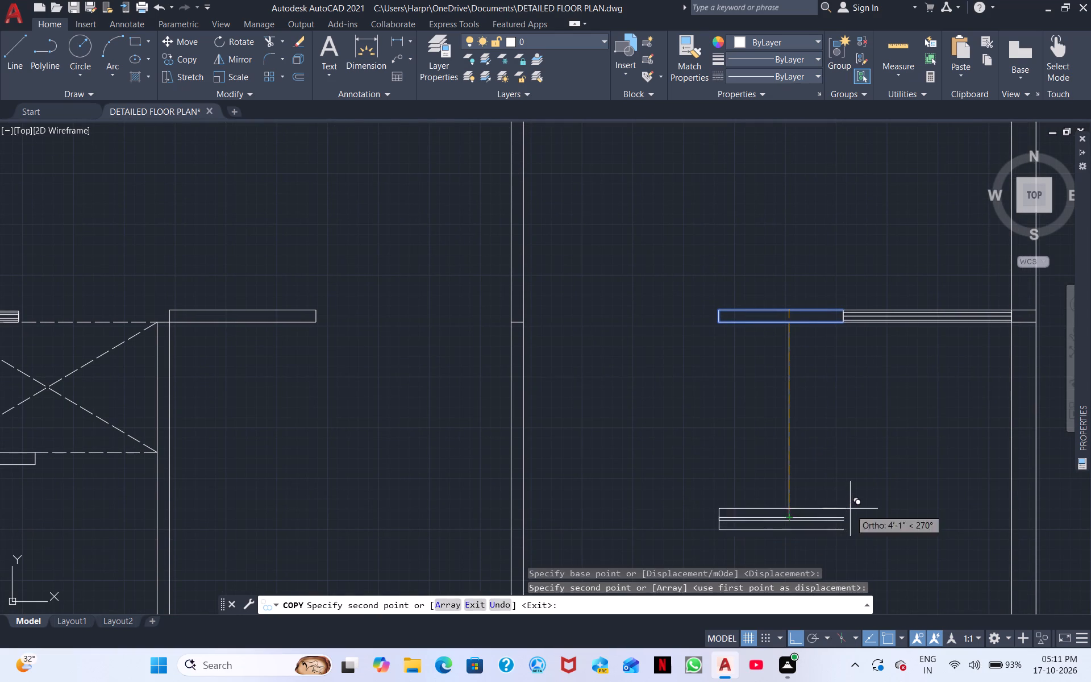
pyautogui.rightClick(865, 479)
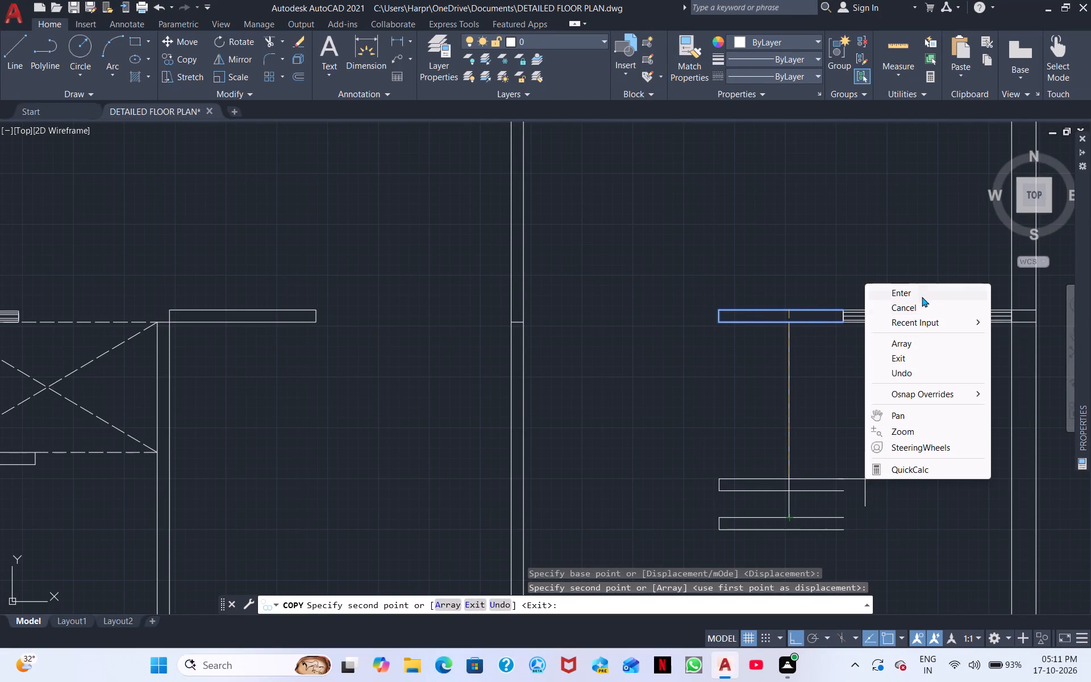
pyautogui.click(909, 290)
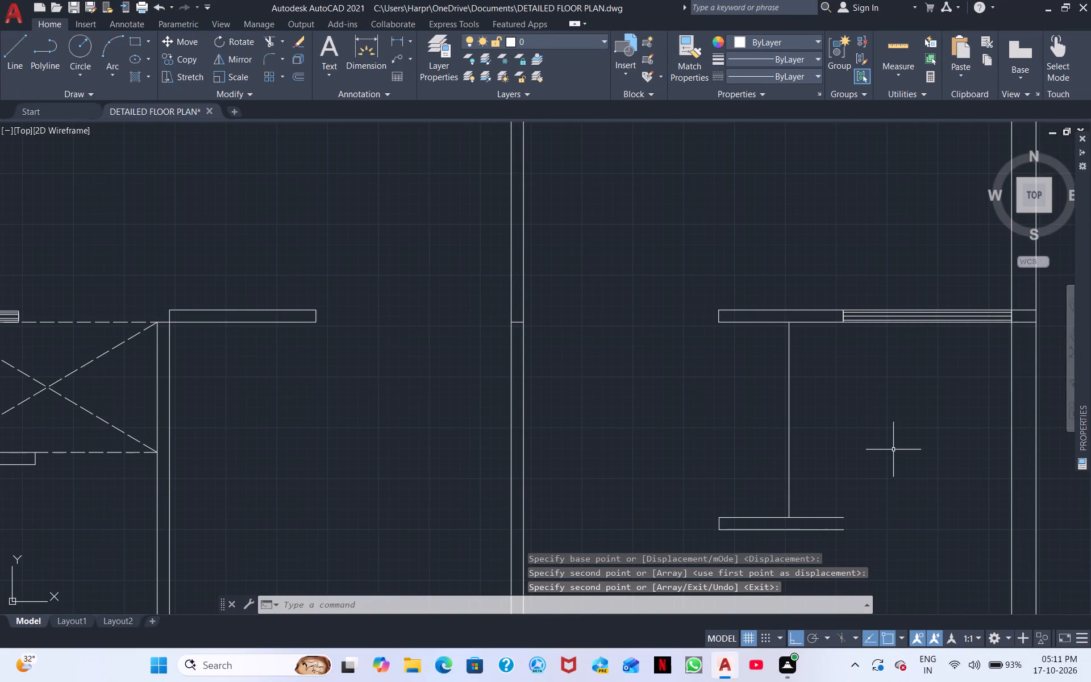
# Extend both horizontal lines of the copied wall piece to the right outer wall's inner face.
pyautogui.rightClick(894, 450)
pyautogui.click(826, 427)
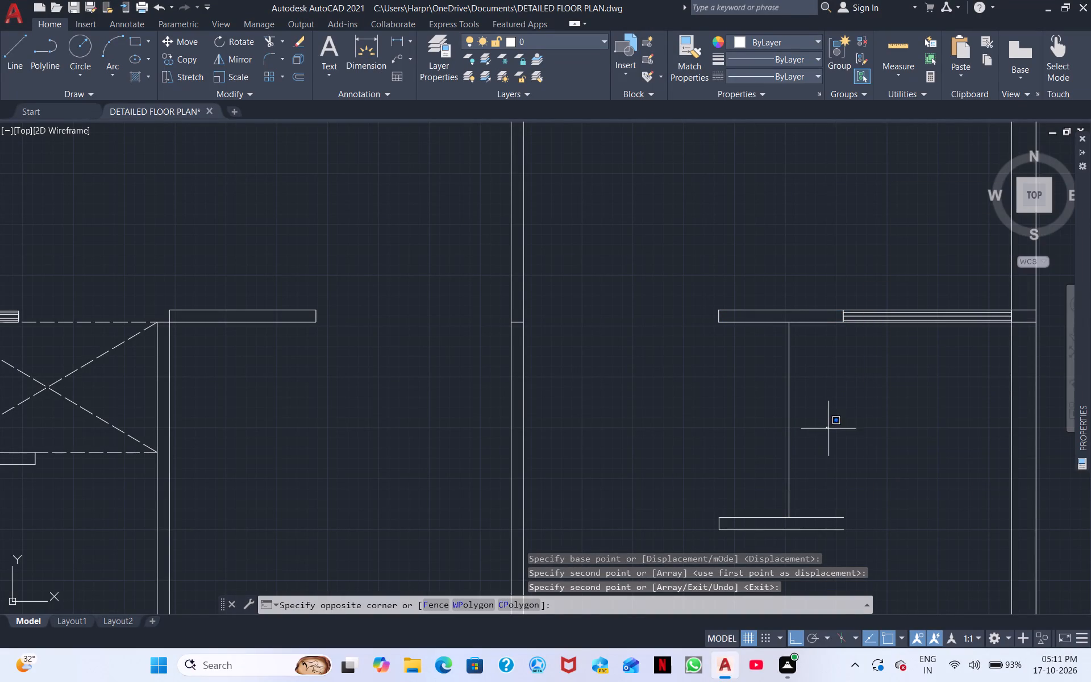
pyautogui.click(793, 409)
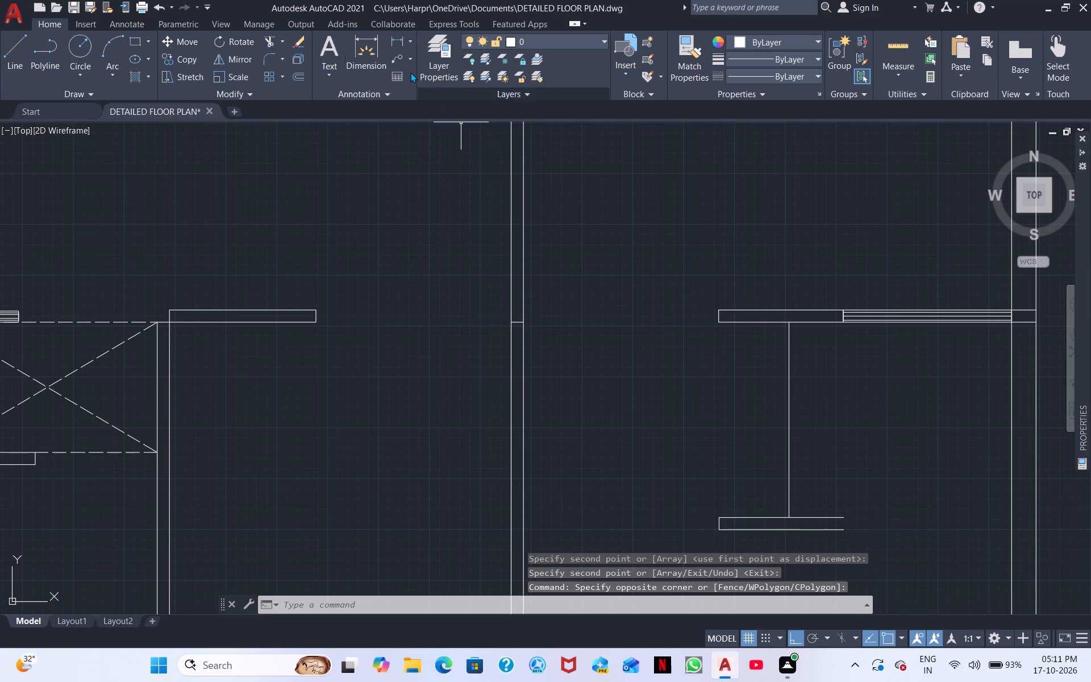
pyautogui.click(270, 47)
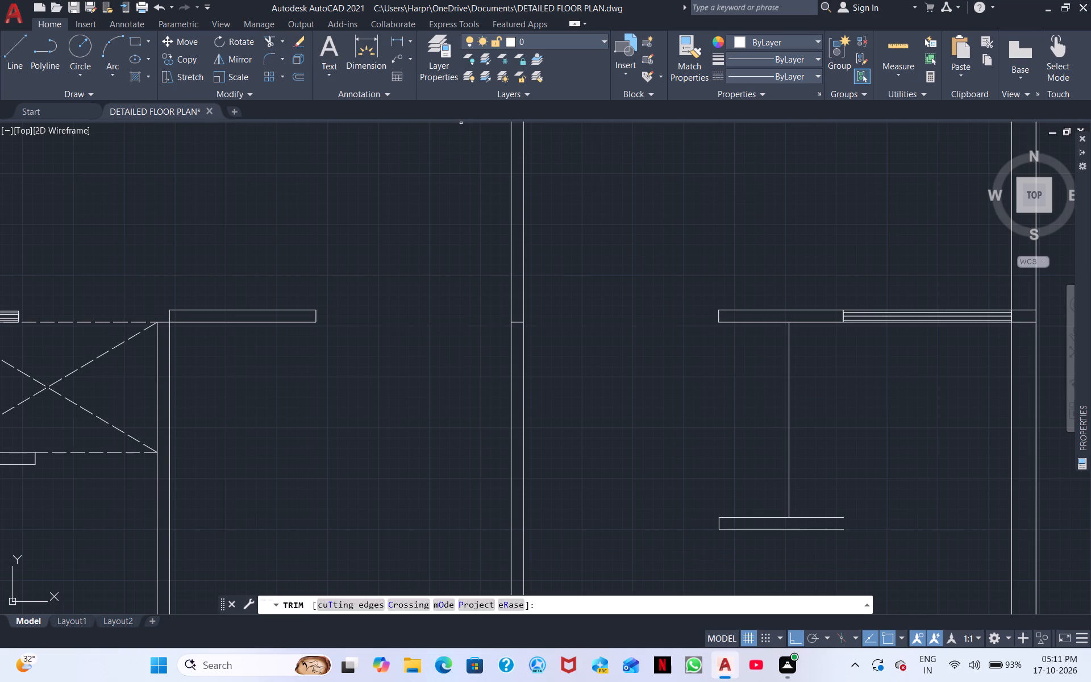
pyautogui.keyDown('shift'); pyautogui.click(836, 517); pyautogui.keyUp('shift')
pyautogui.keyDown('shift'); pyautogui.click(839, 529); pyautogui.keyUp('shift')
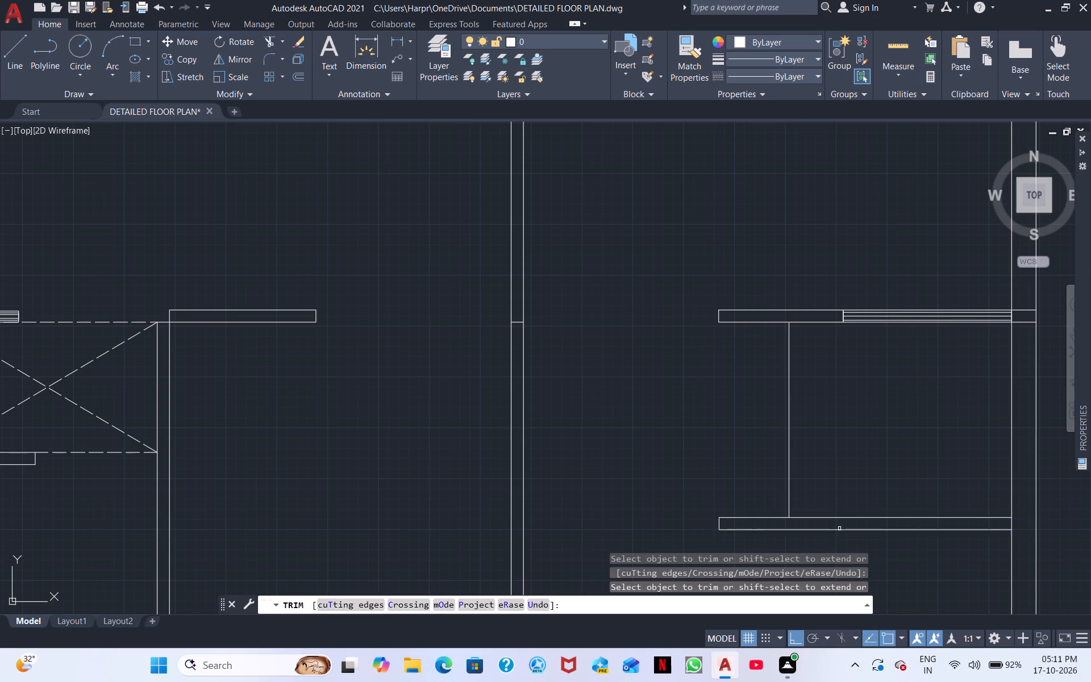
# Remove the 4' vertical guide line between the right-hand short wall piece and its copy.
pyautogui.scroll(-1, 867, 467)
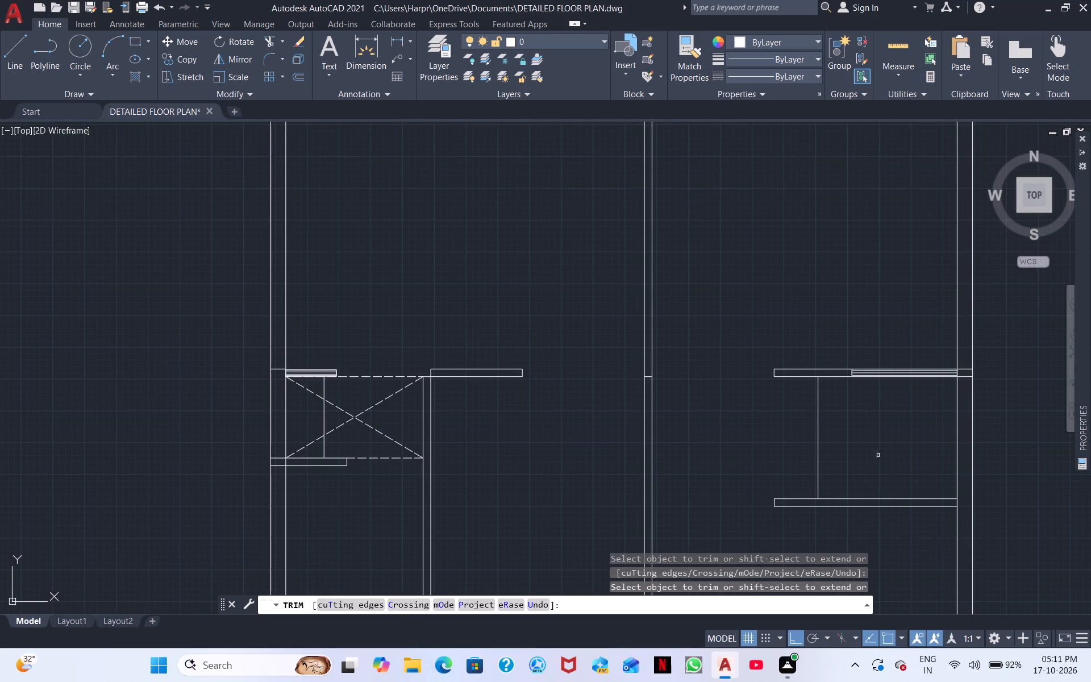
pyautogui.click(819, 458)
# Extend both lines of the lower wall piece through the right outer wall to its outer face.
pyautogui.keyDown('shift'); pyautogui.click(897, 500); pyautogui.keyUp('shift')
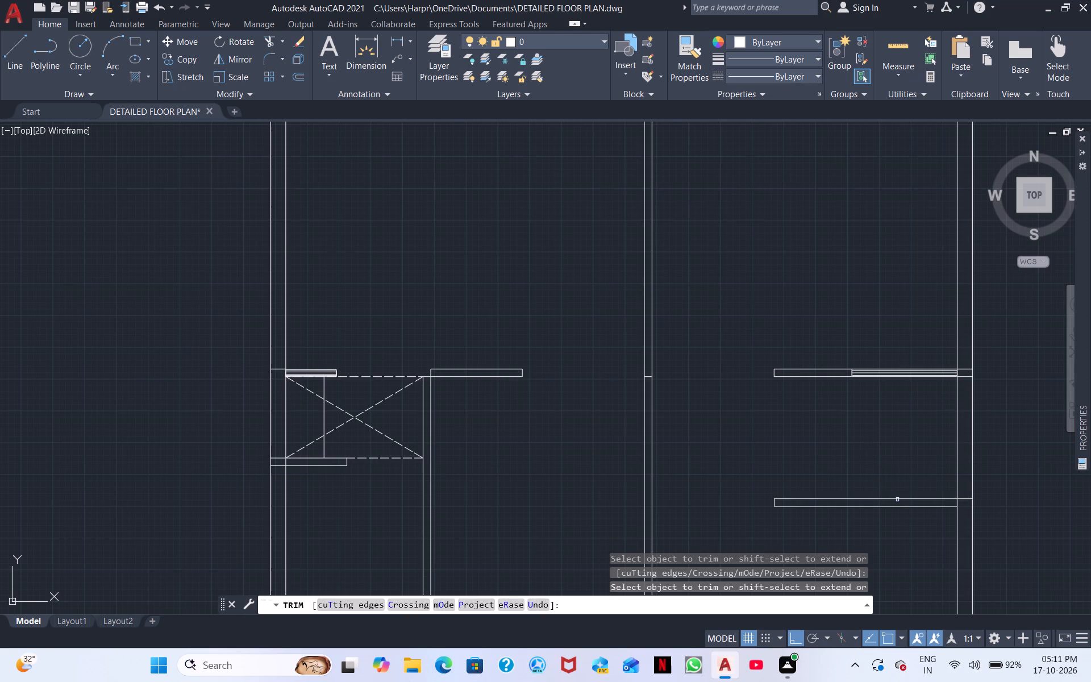
pyautogui.keyDown('shift'); pyautogui.click(901, 507); pyautogui.keyUp('shift')
pyautogui.rightClick(899, 449)
pyautogui.click(950, 253)
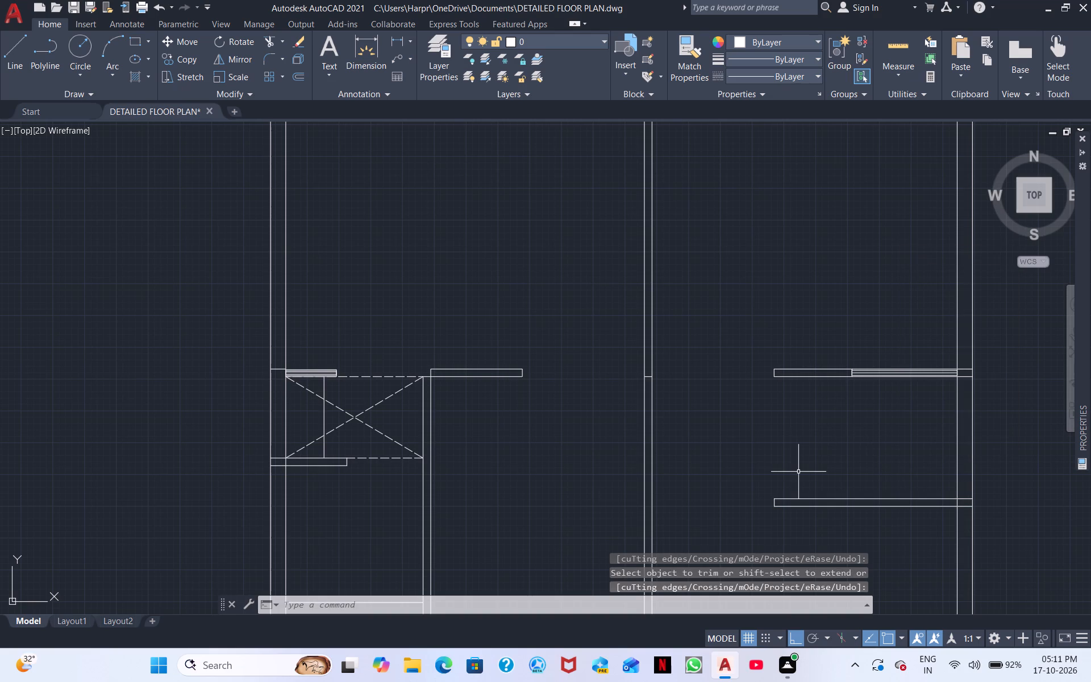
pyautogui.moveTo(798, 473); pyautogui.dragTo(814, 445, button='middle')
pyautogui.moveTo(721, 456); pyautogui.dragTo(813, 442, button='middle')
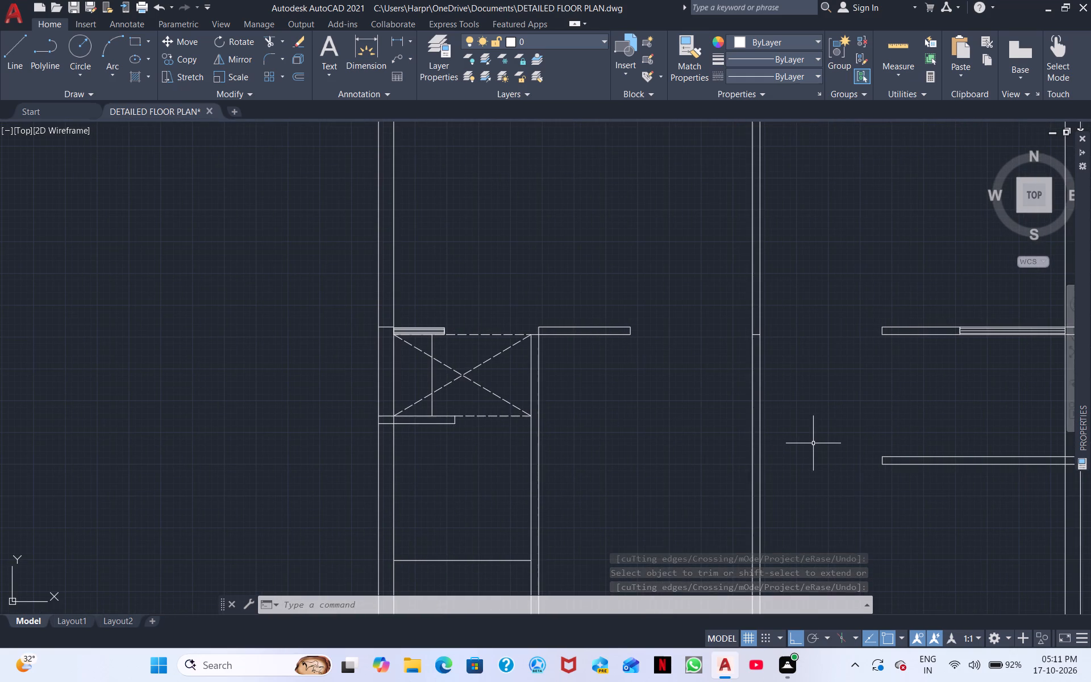
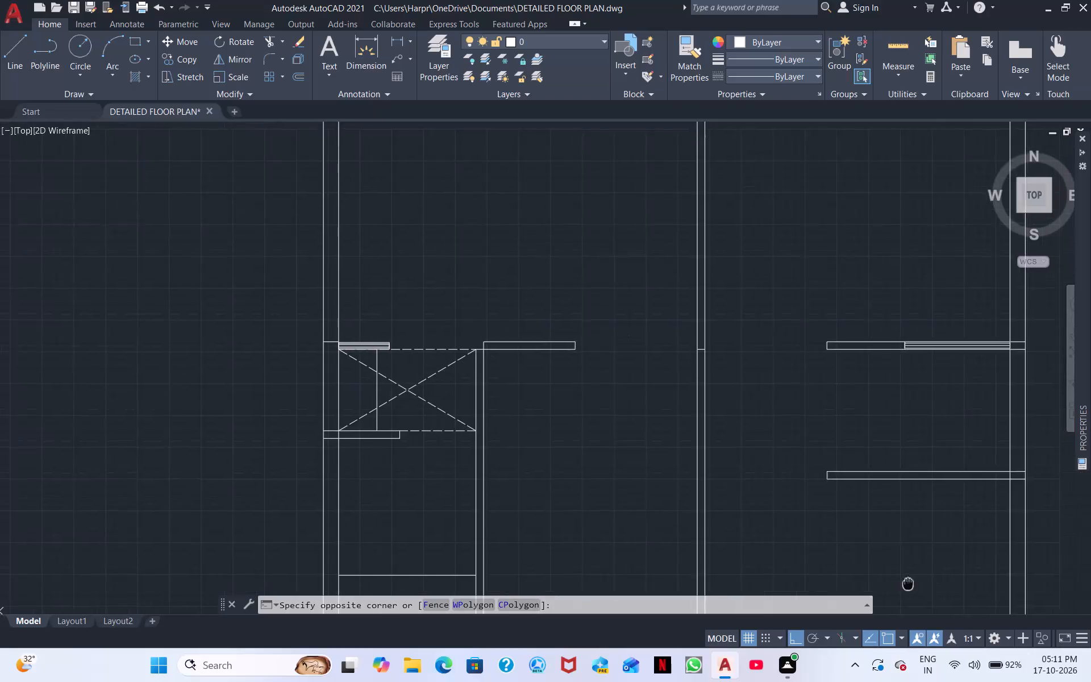
# Draw a 4' horizontal line from the inner face of the east wall, between the two short horizontal walls.
pyautogui.scroll(1, 779, 556)
pyautogui.moveTo(792, 556); pyautogui.dragTo(632, 534, button='middle')
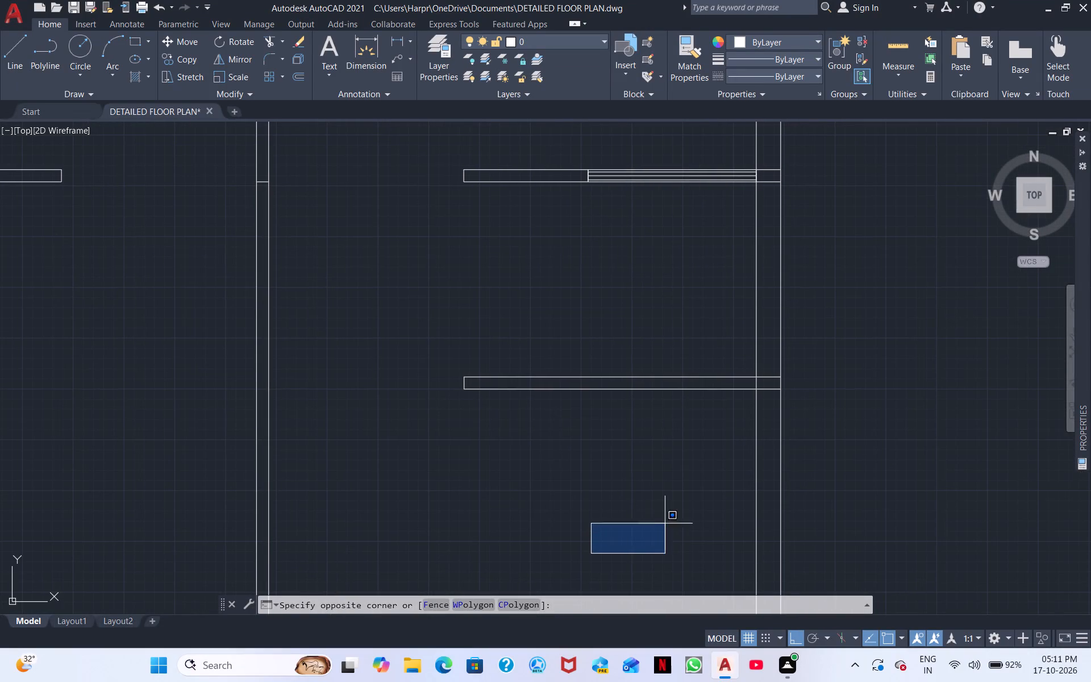
pyautogui.click(658, 518)
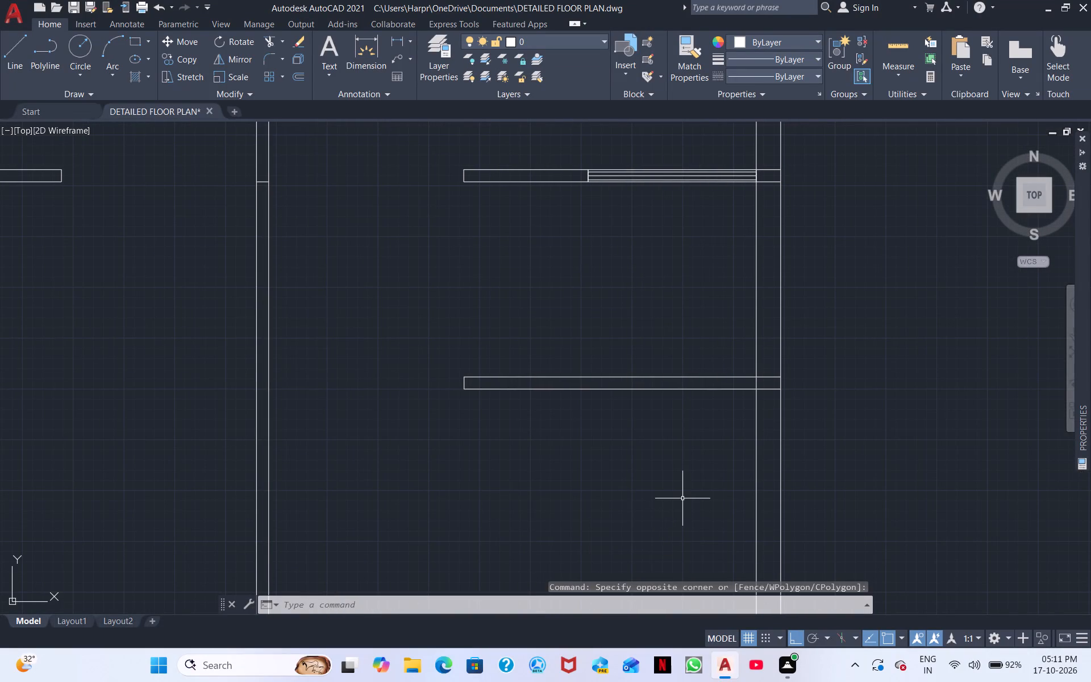
pyautogui.scroll(2, 682, 498)
pyautogui.moveTo(682, 498); pyautogui.dragTo(636, 569, button='middle')
pyautogui.scroll(-2, 636, 569)
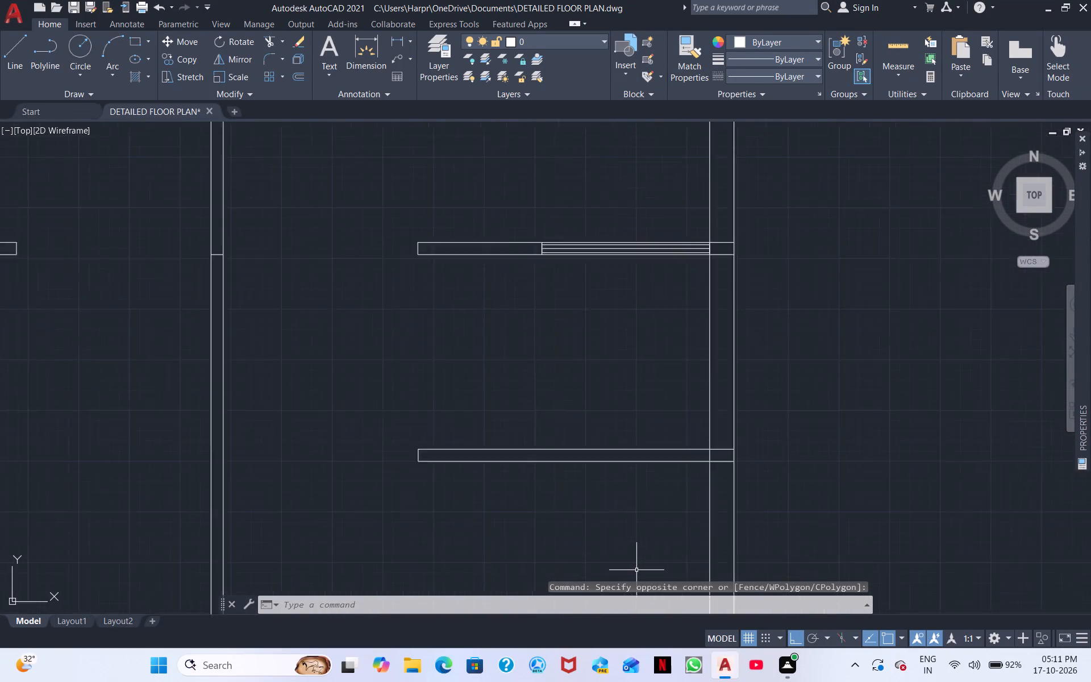
pyautogui.scroll(-1, 636, 570)
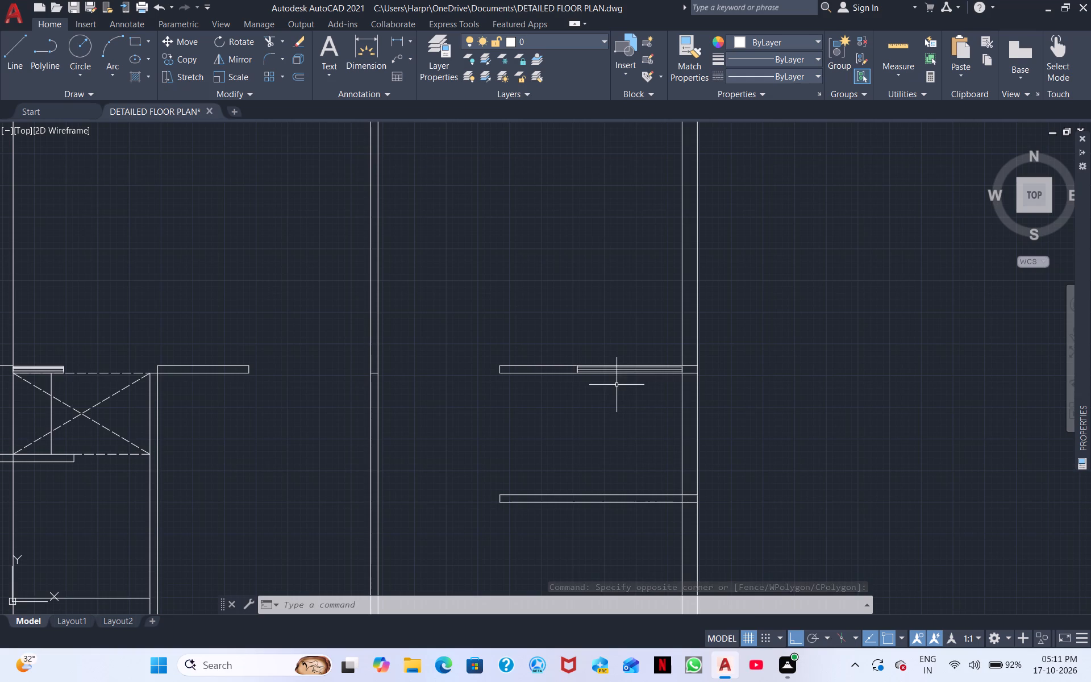
pyautogui.click(12, 47)
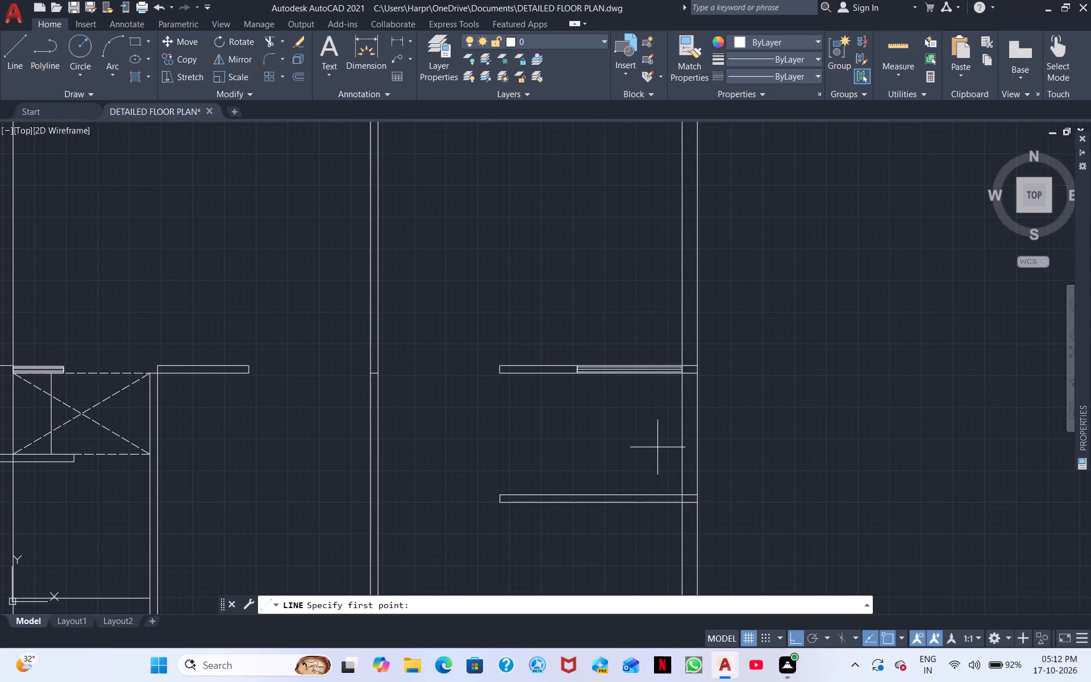
pyautogui.click(682, 427)
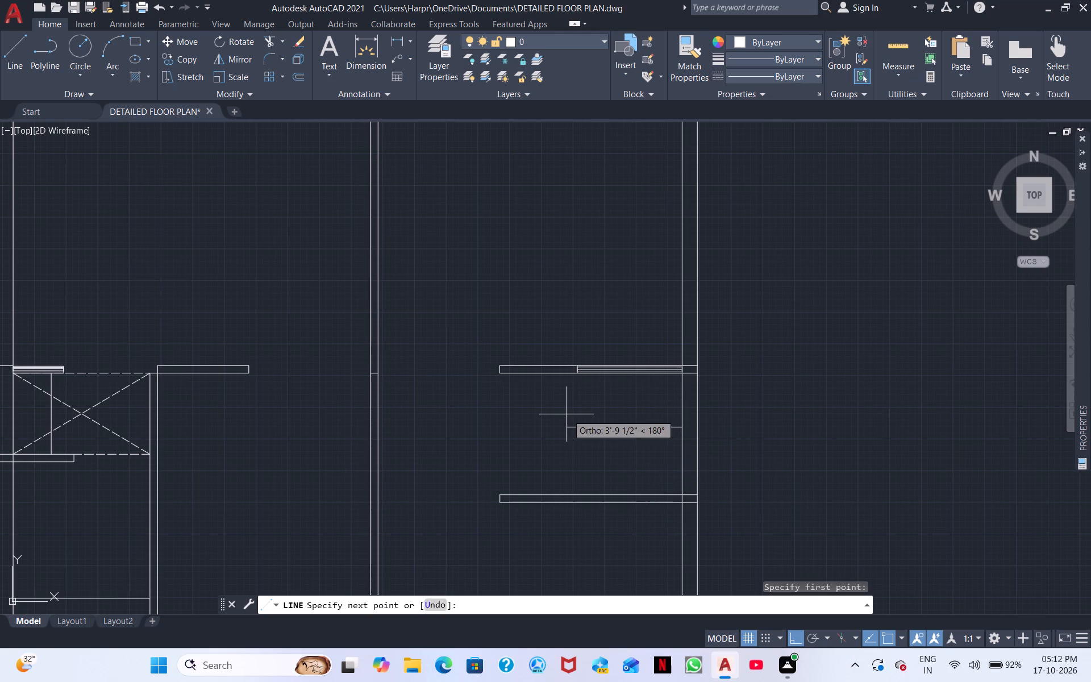
pyautogui.press('4')
pyautogui.write("'")
pyautogui.press('space')
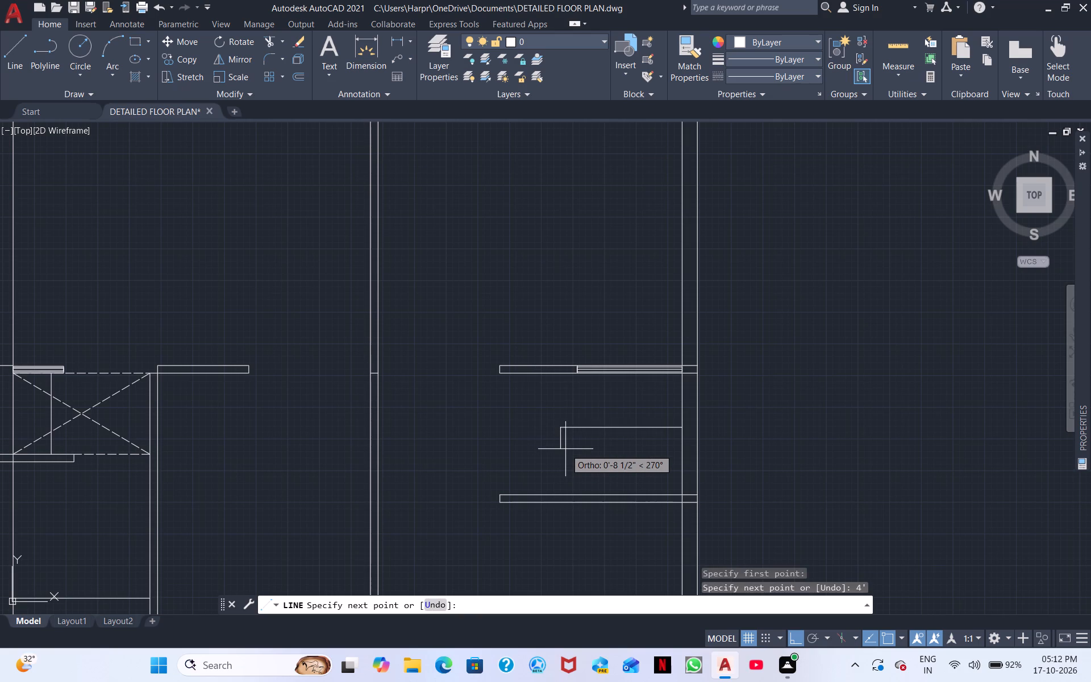
pyautogui.press('Escape')
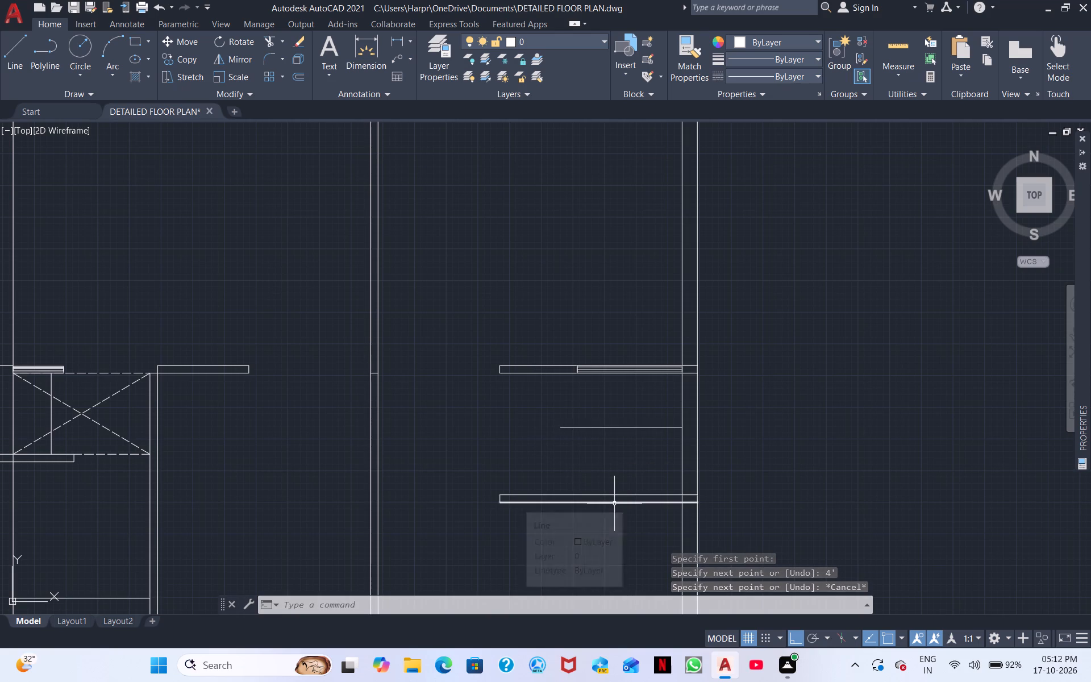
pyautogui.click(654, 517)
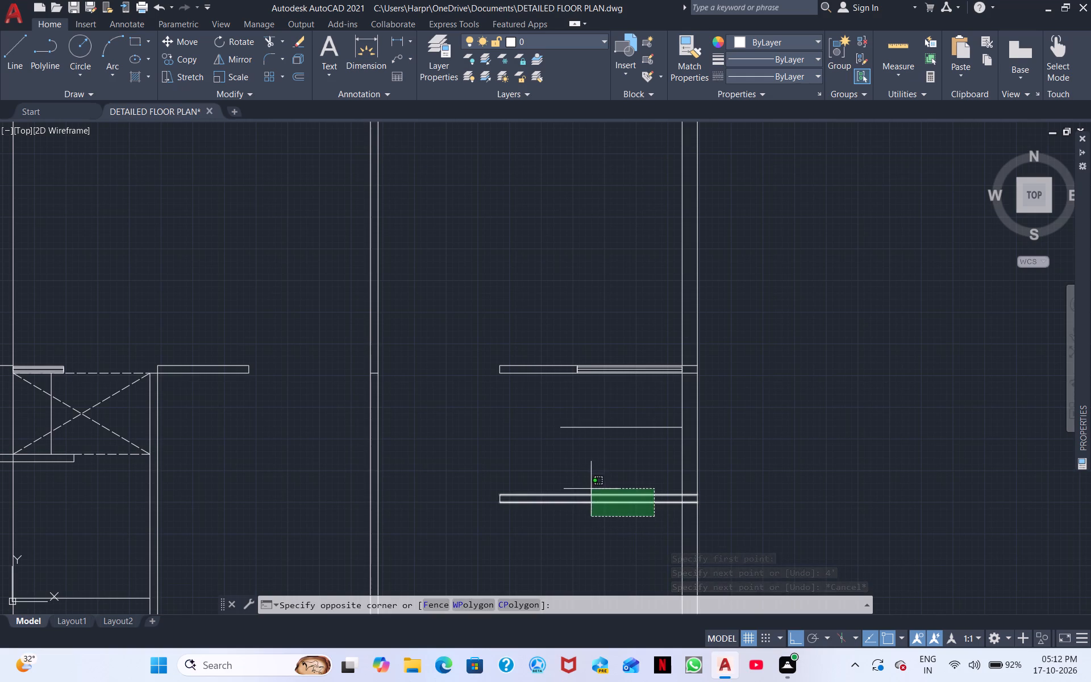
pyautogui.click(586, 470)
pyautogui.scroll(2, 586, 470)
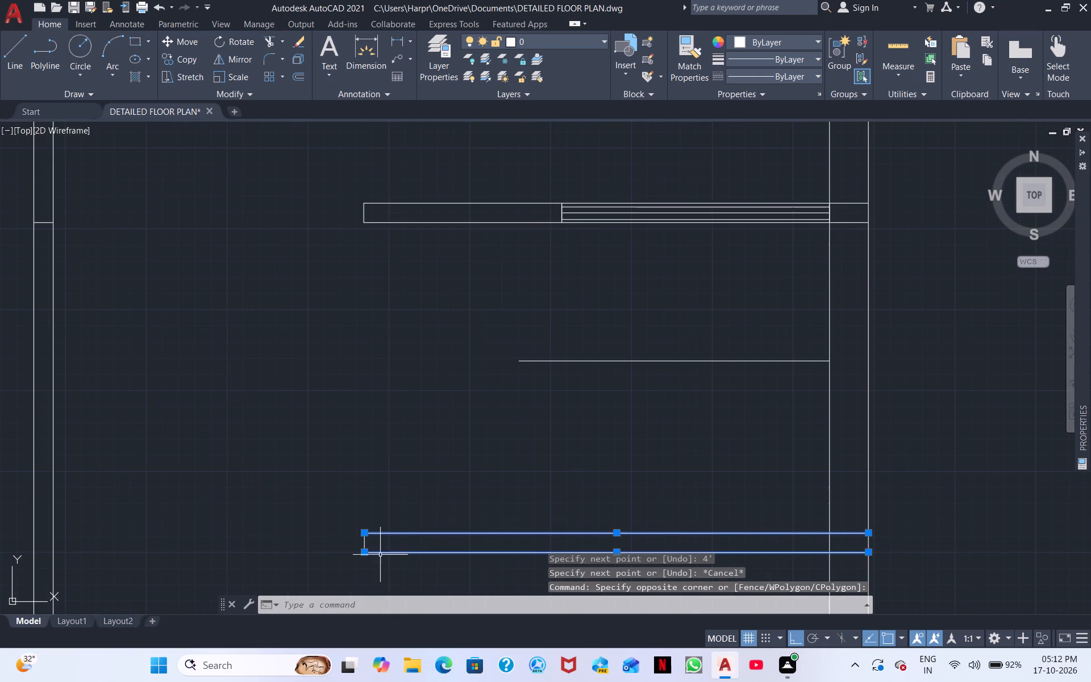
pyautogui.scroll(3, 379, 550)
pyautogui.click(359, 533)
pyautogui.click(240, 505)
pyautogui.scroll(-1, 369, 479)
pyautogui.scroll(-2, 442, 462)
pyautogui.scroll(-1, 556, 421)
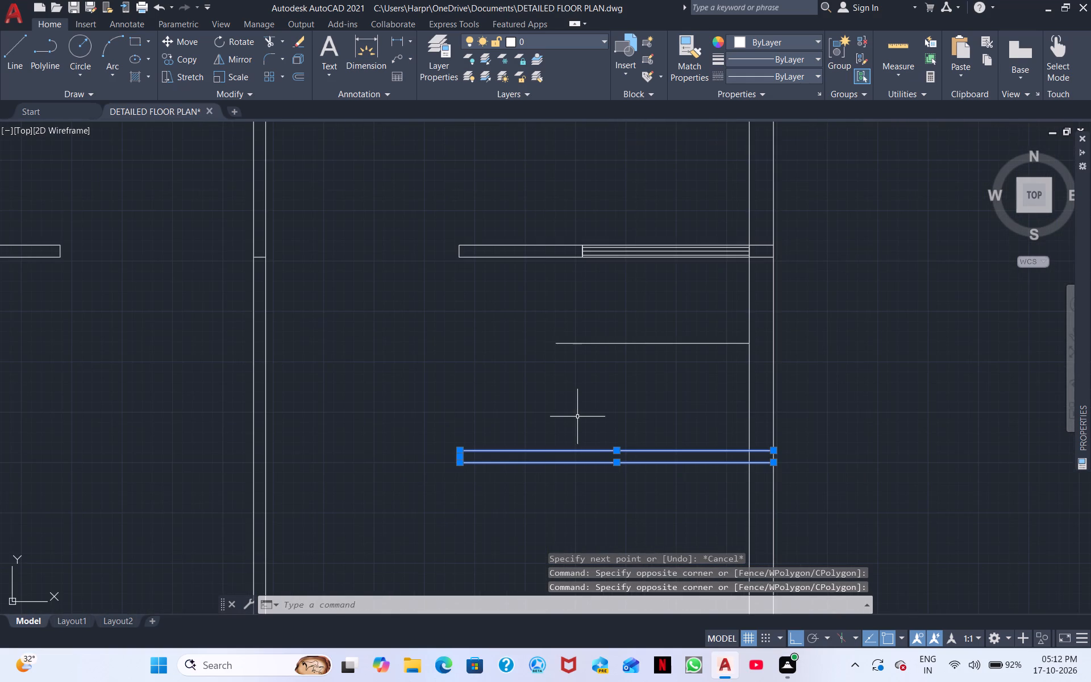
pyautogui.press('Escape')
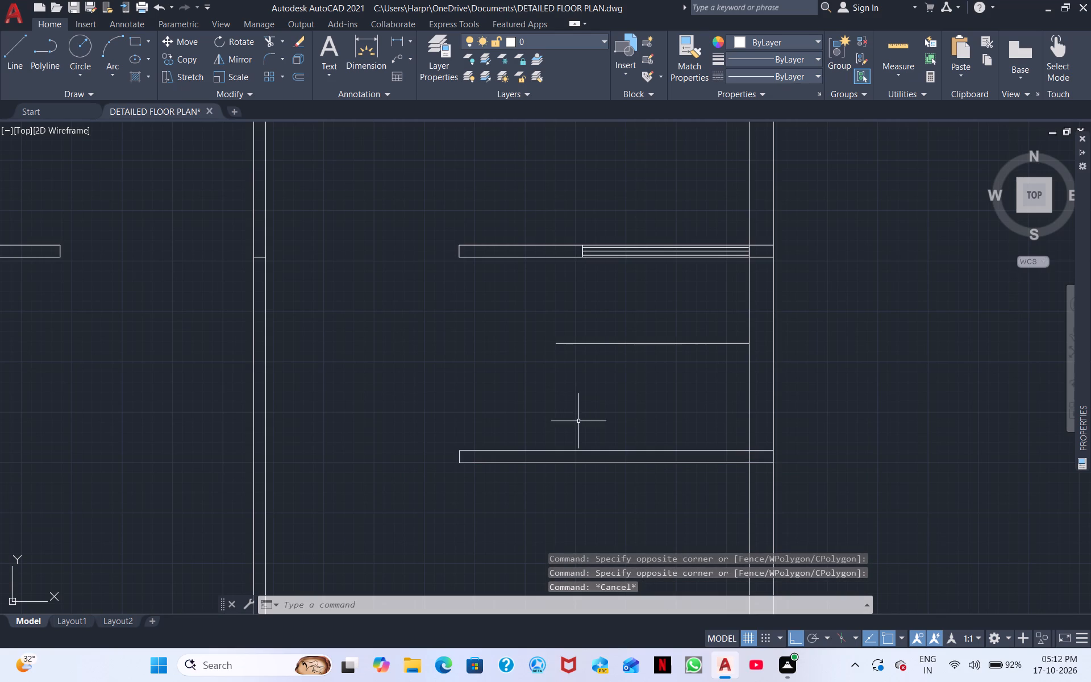
# Draw a 2'6" vertical line straight down from the lower edge of the upper wall containing the window.
pyautogui.click(27, 51)
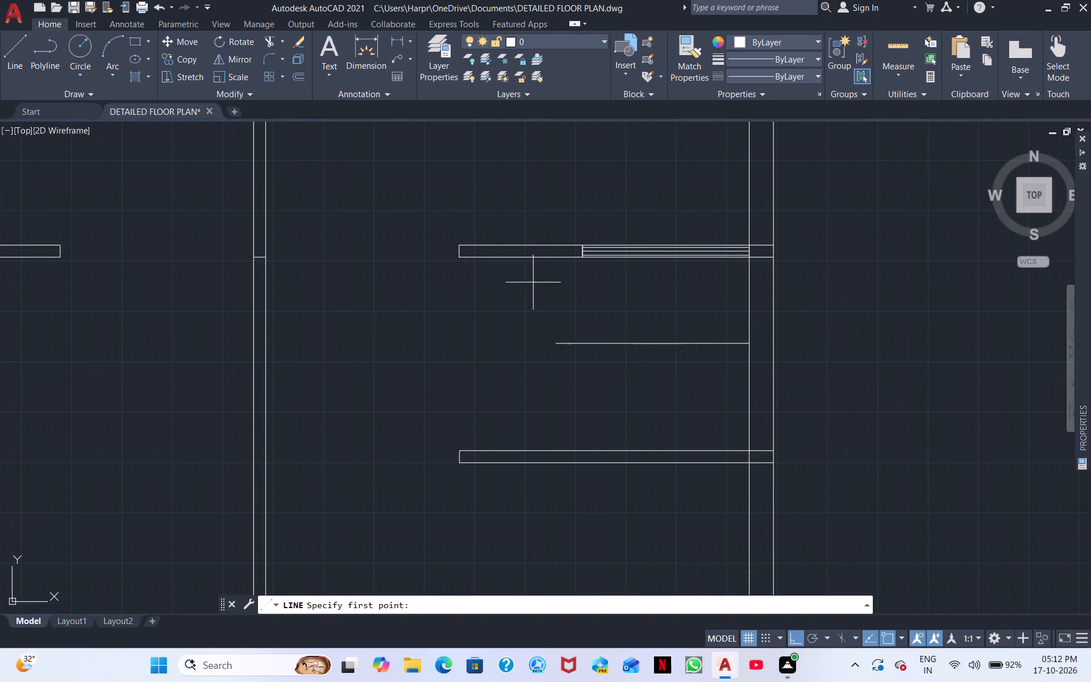
pyautogui.scroll(2, 614, 259)
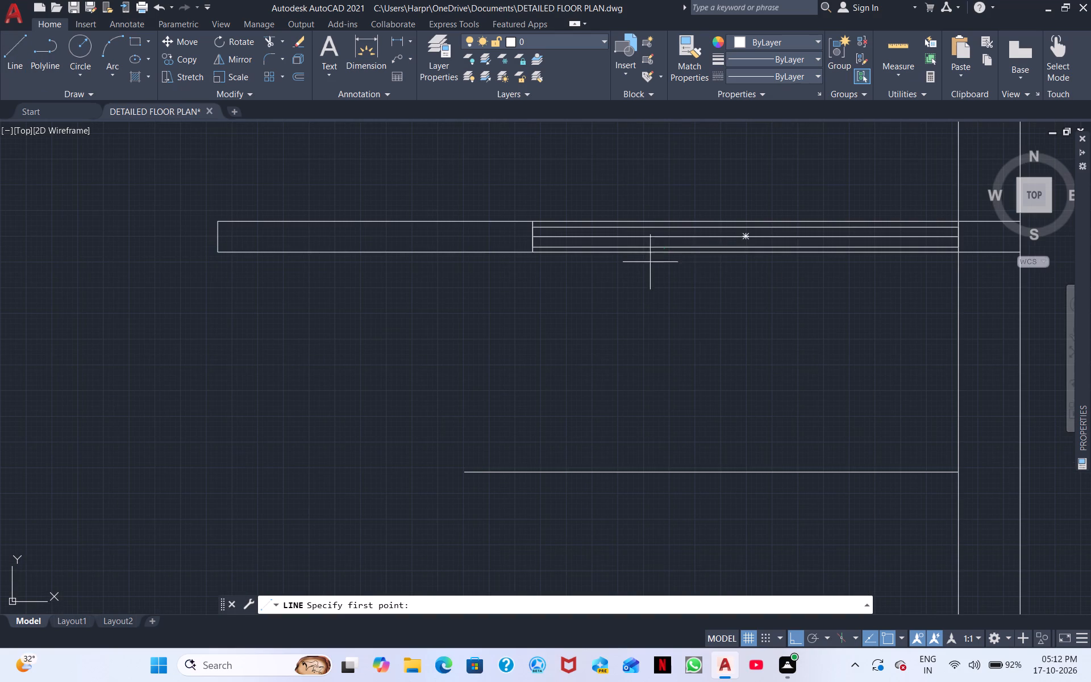
pyautogui.click(731, 254)
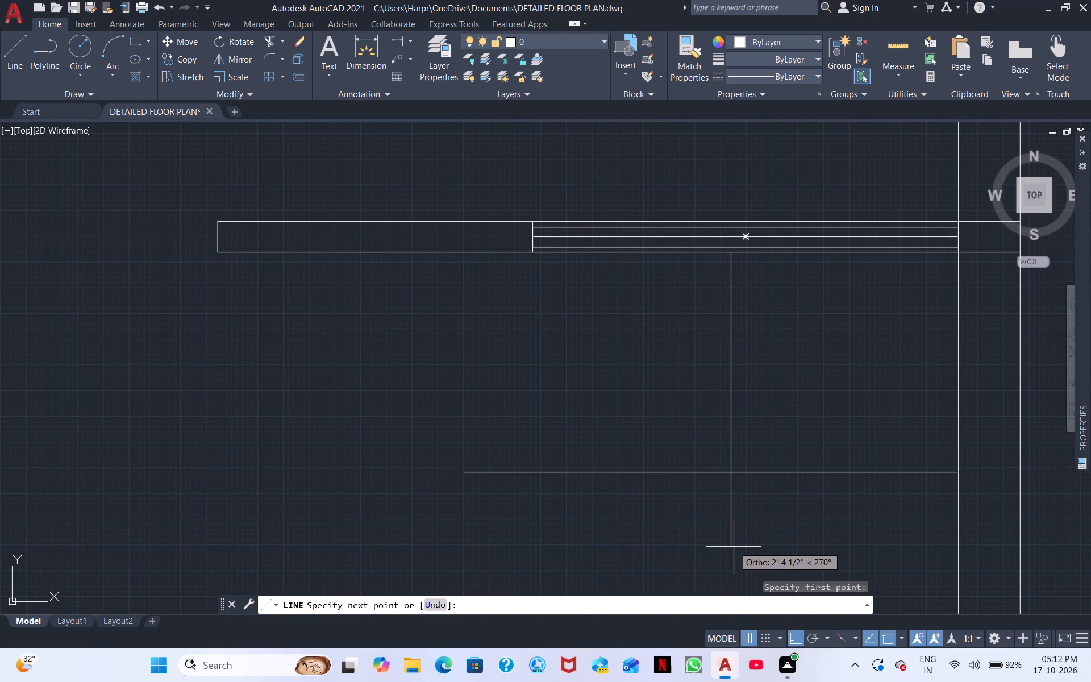
pyautogui.moveTo(734, 547); pyautogui.dragTo(727, 491, button='middle')
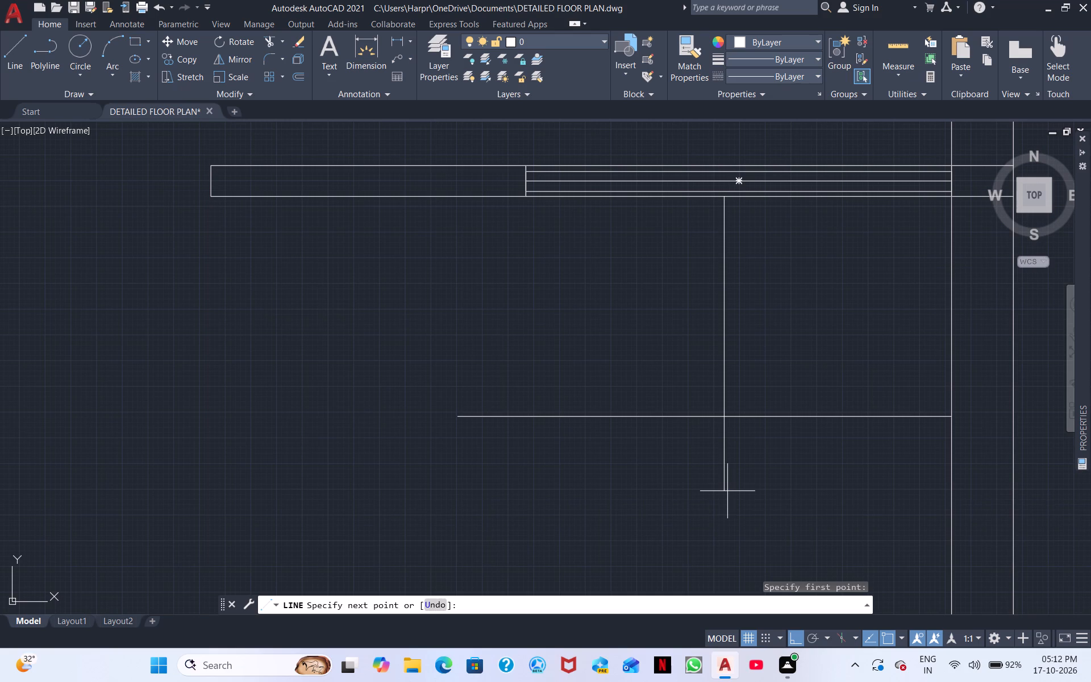
pyautogui.write('2\'6"')
pyautogui.press('Return')
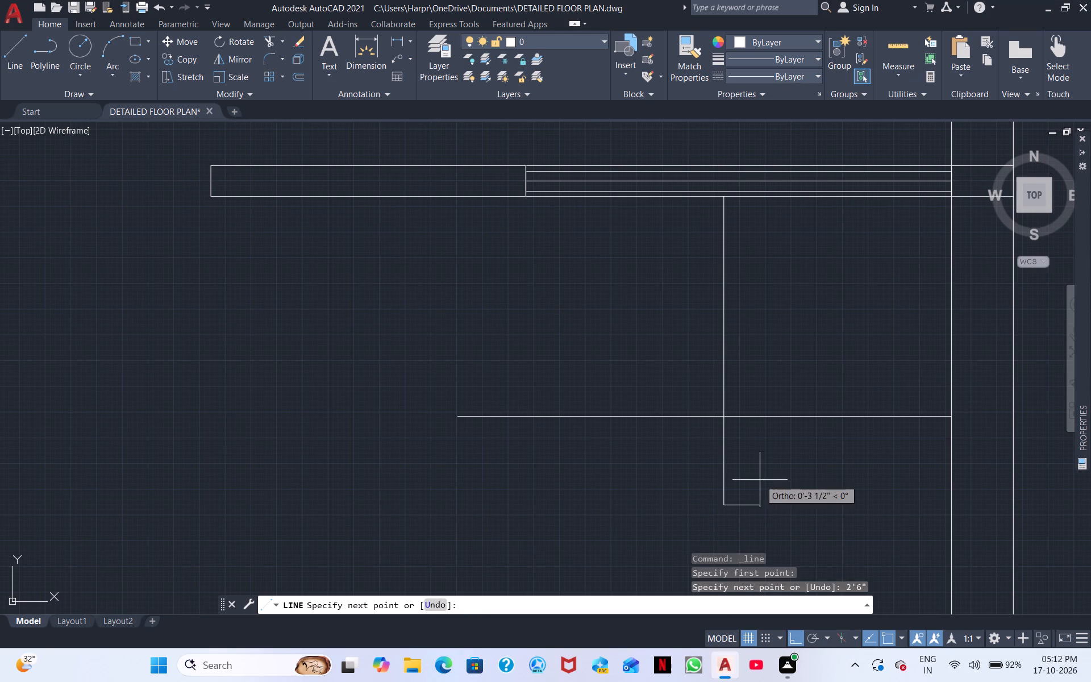
pyautogui.press('Escape')
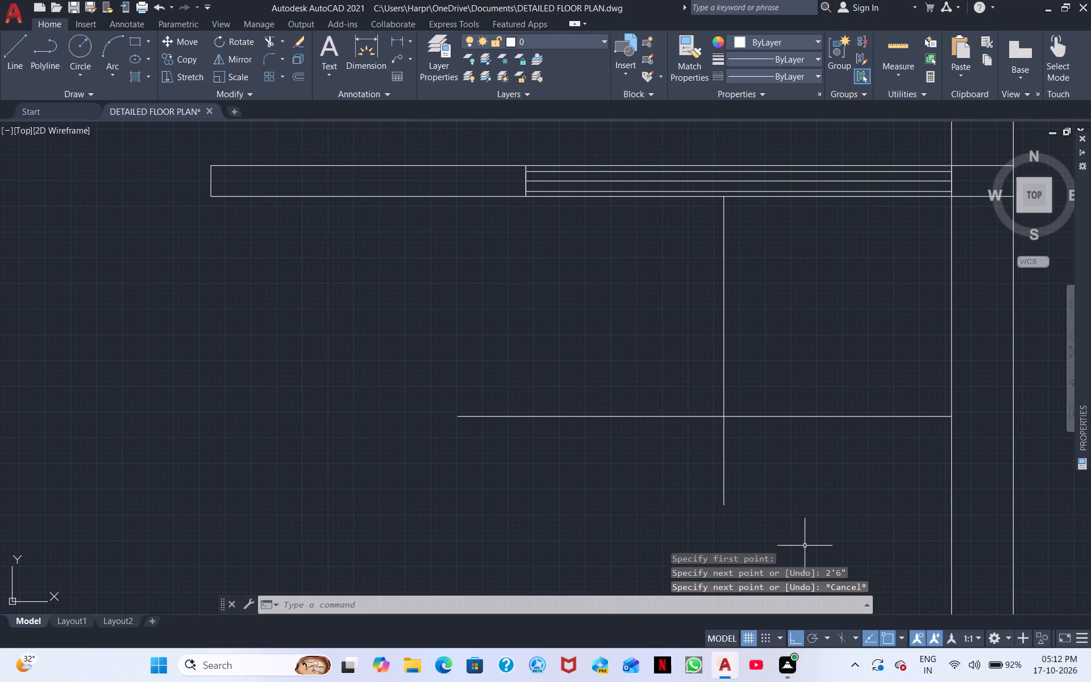
# Move the lower horizontal wall up so its top edge meets the lower end of the 2'6" vertical line.
pyautogui.moveTo(806, 525); pyautogui.dragTo(749, 304, button='middle')
pyautogui.scroll(-1, 747, 300)
pyautogui.click(794, 452)
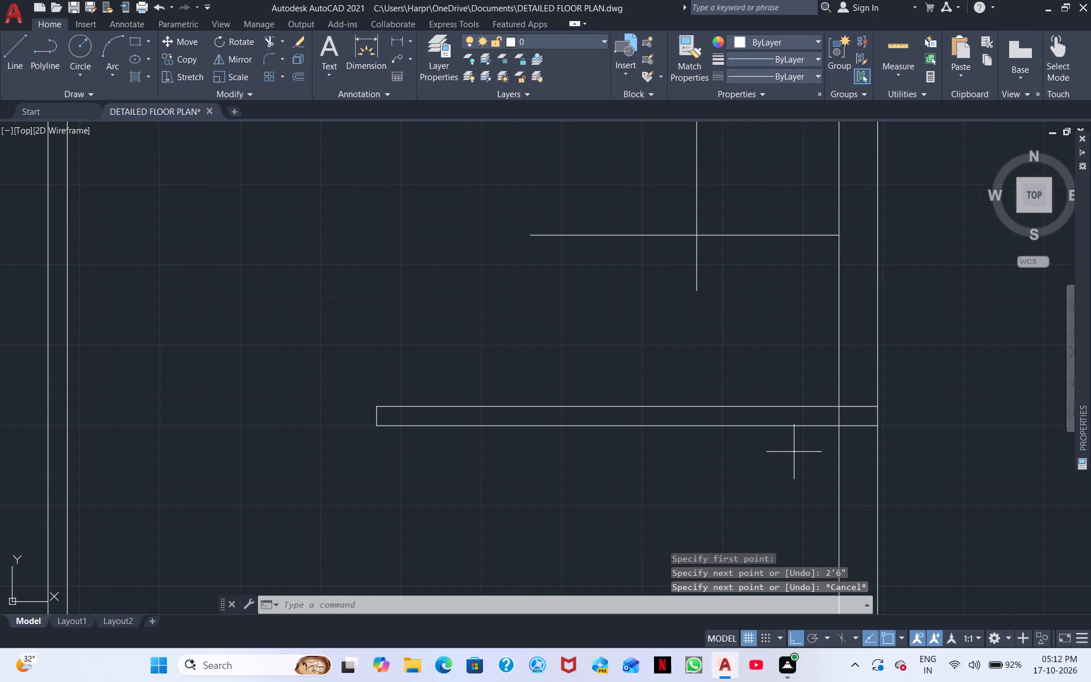
pyautogui.click(365, 375)
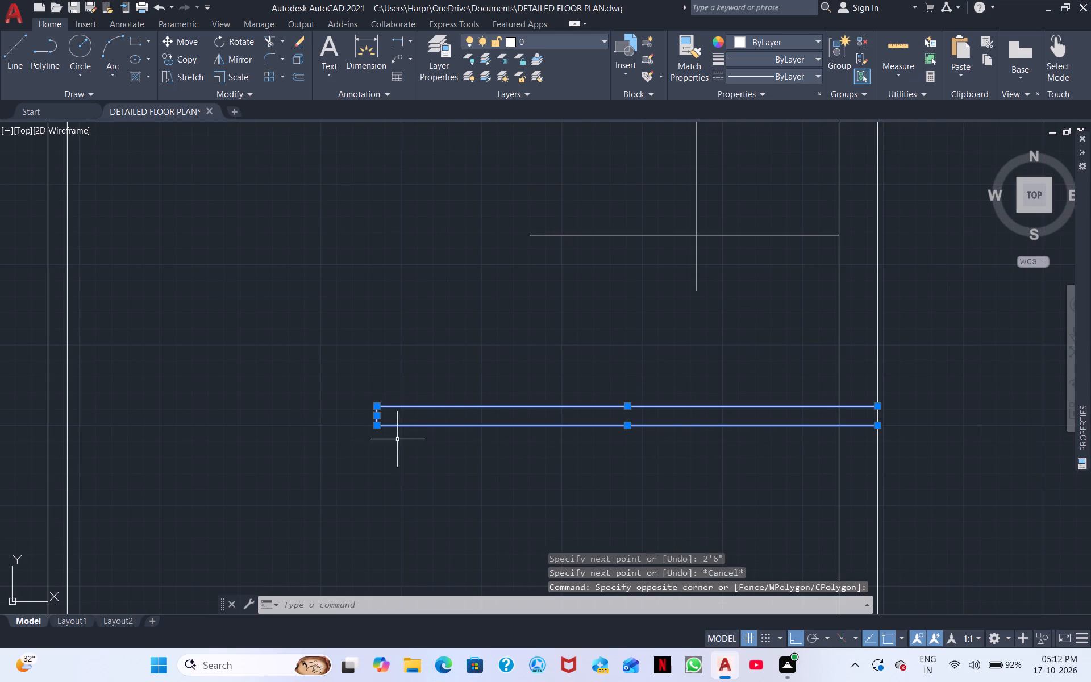
pyautogui.rightClick(573, 327)
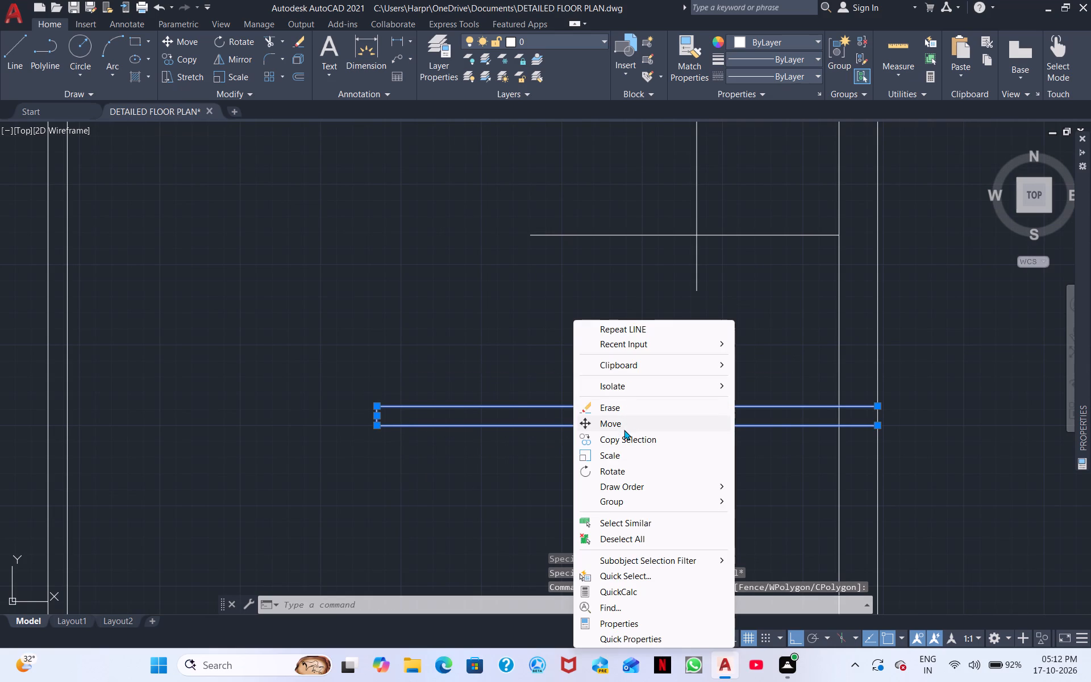
pyautogui.click(630, 425)
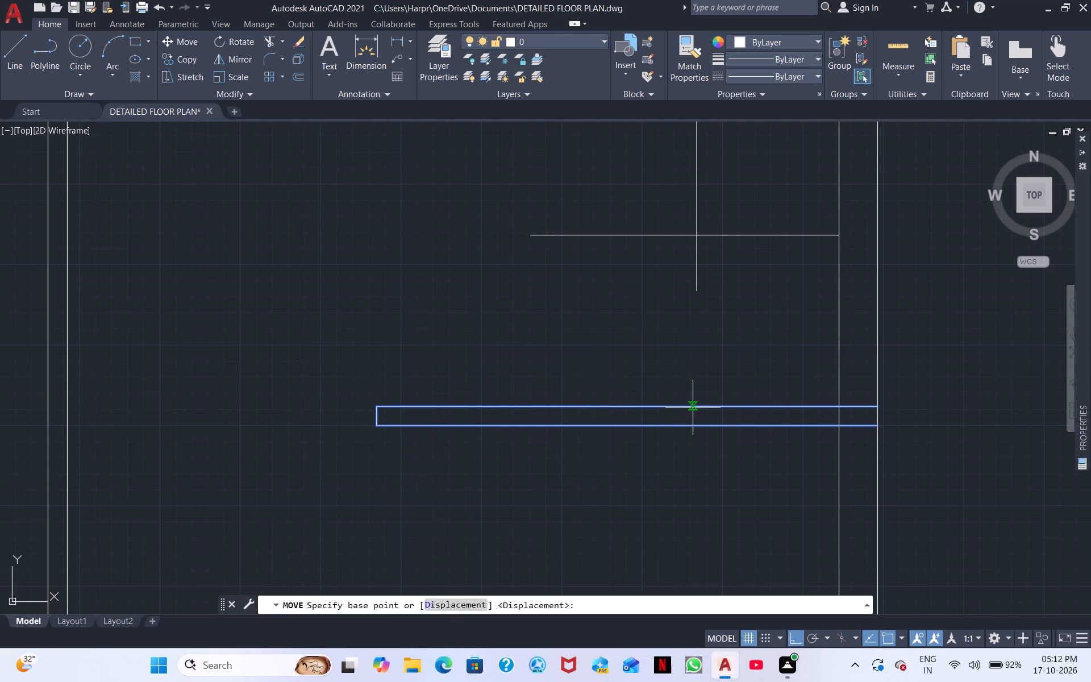
pyautogui.click(693, 407)
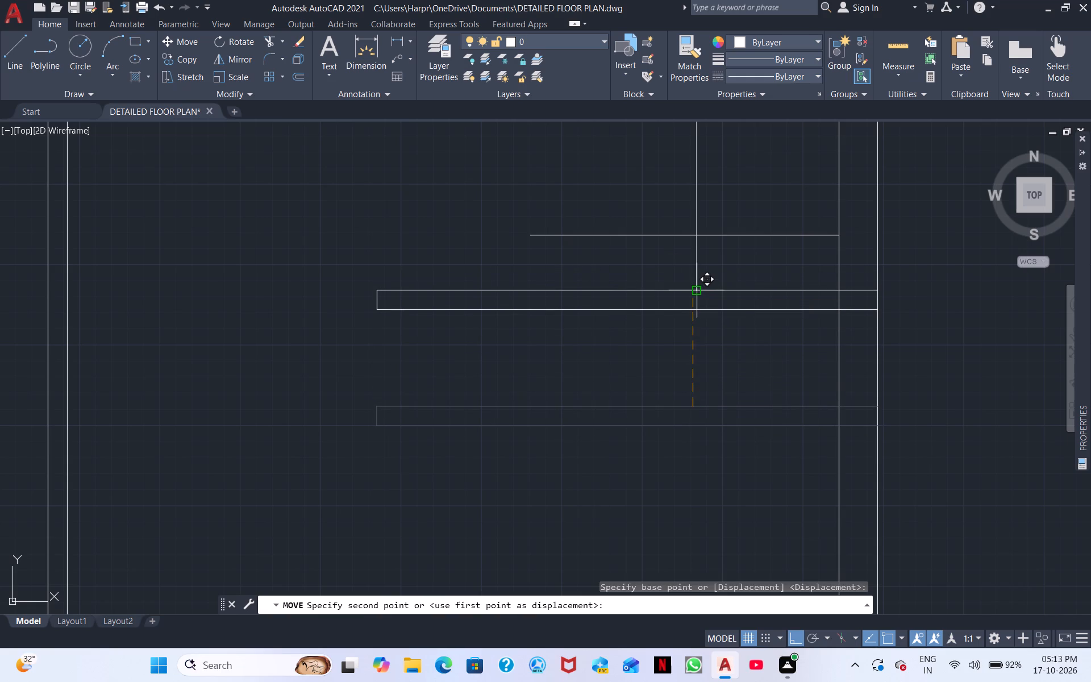
pyautogui.click(693, 293)
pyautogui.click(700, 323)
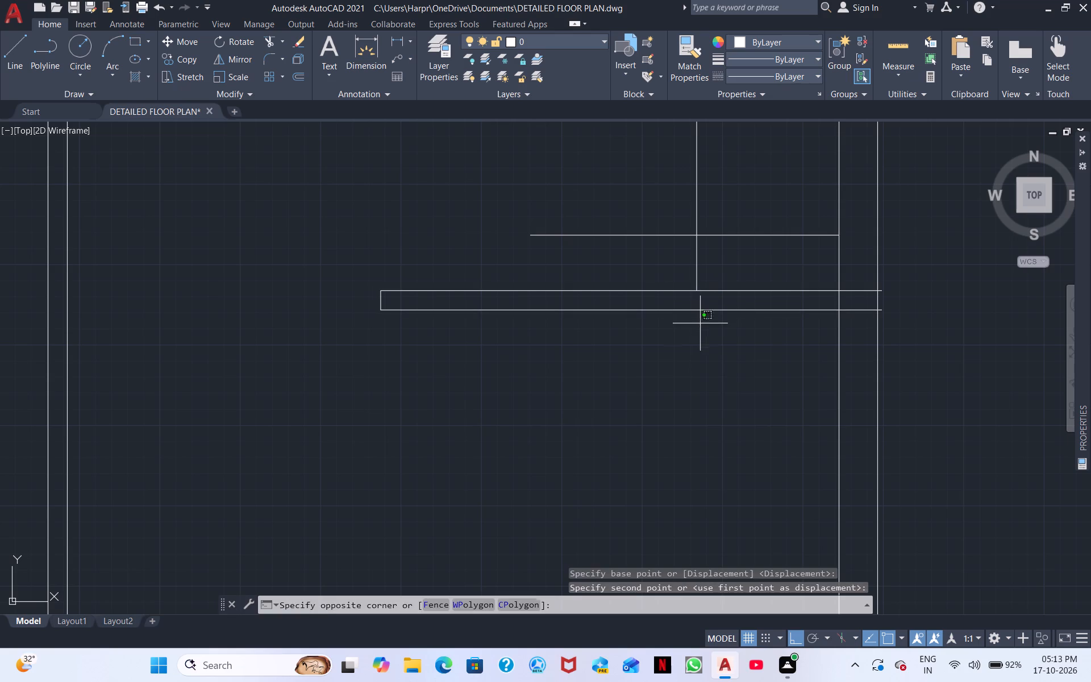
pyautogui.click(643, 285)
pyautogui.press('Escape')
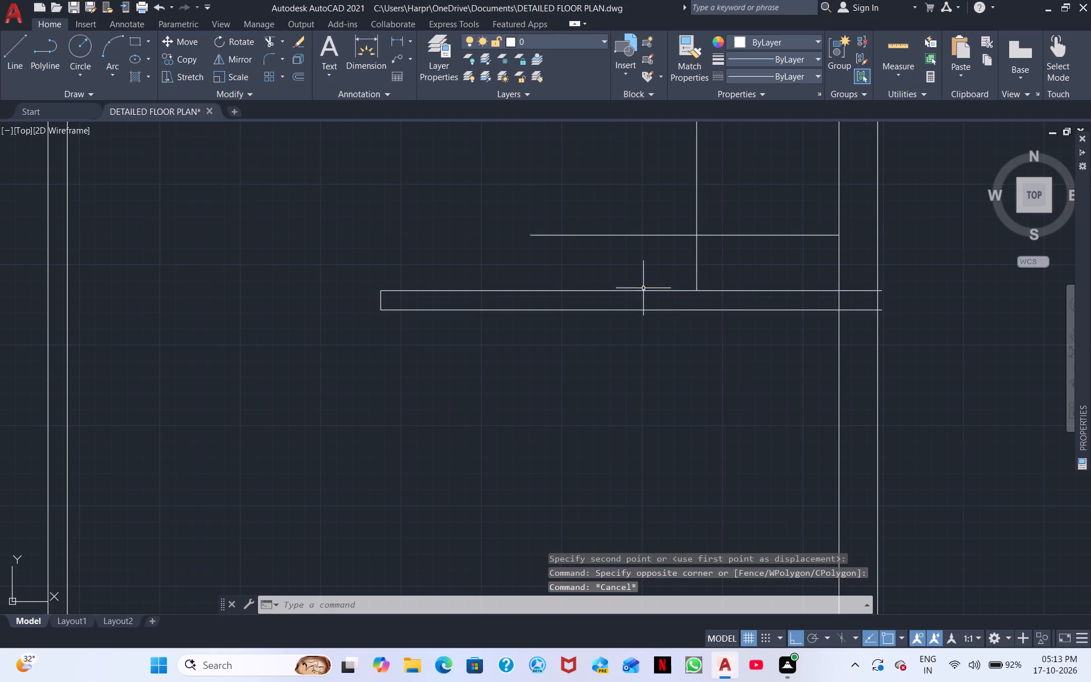
# Move the lower horizontal wall, including its end cap, so its east end aligns with the outer face of the east wall.
pyautogui.click(652, 323)
pyautogui.click(607, 286)
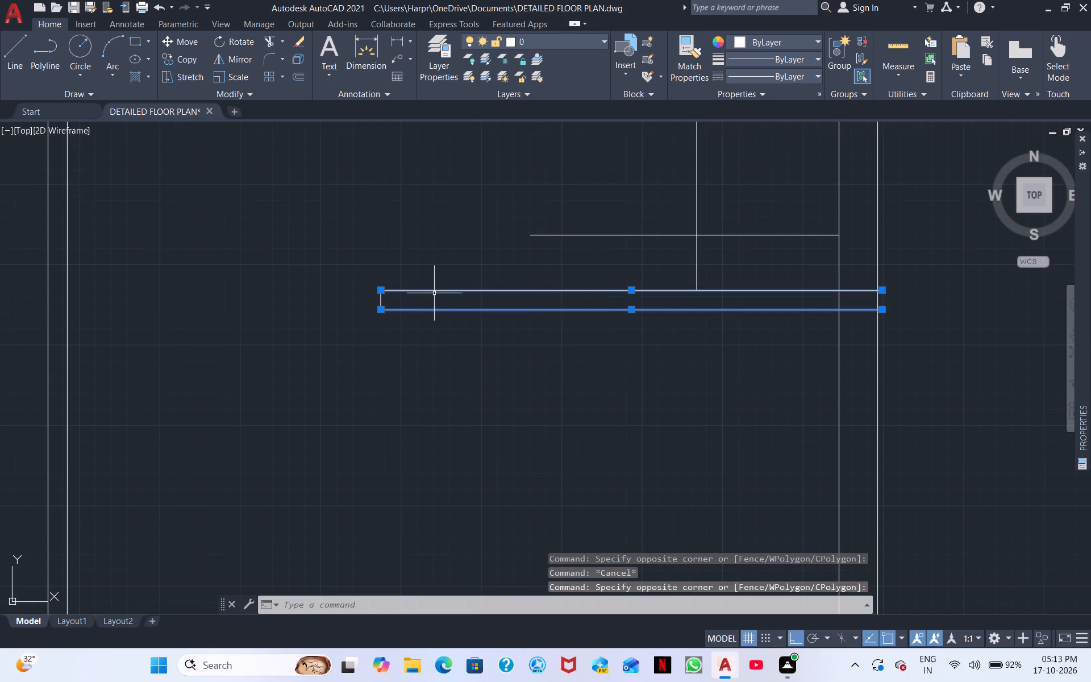
pyautogui.scroll(2, 434, 293)
pyautogui.click(369, 321)
pyautogui.click(285, 277)
pyautogui.scroll(-1, 370, 317)
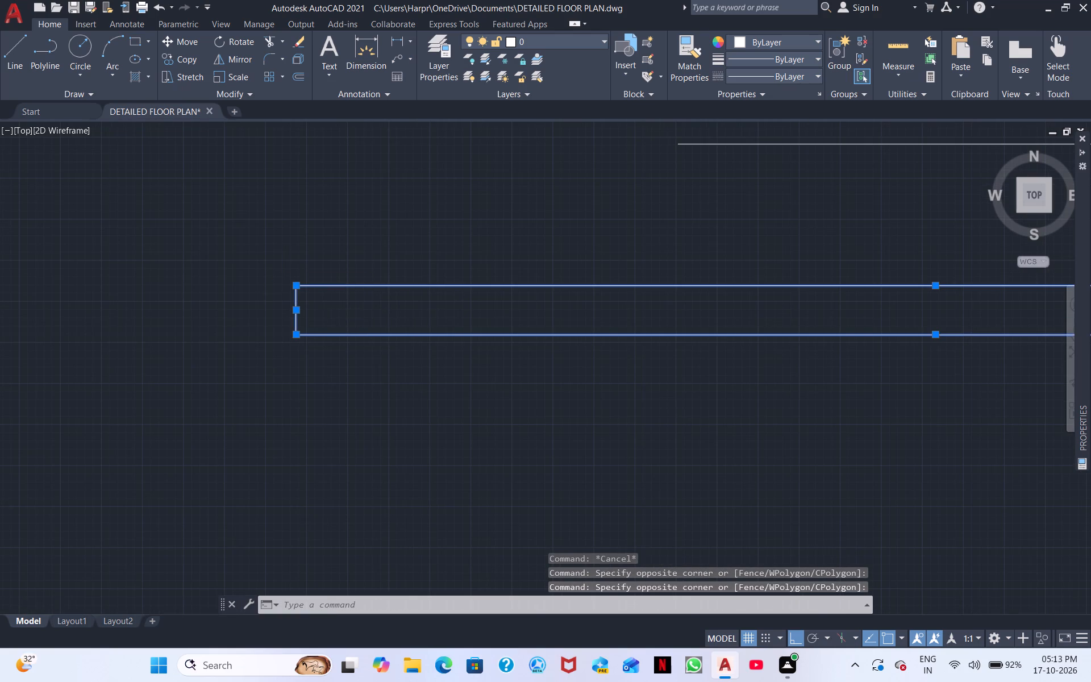
pyautogui.moveTo(521, 361); pyautogui.dragTo(486, 377, button='middle')
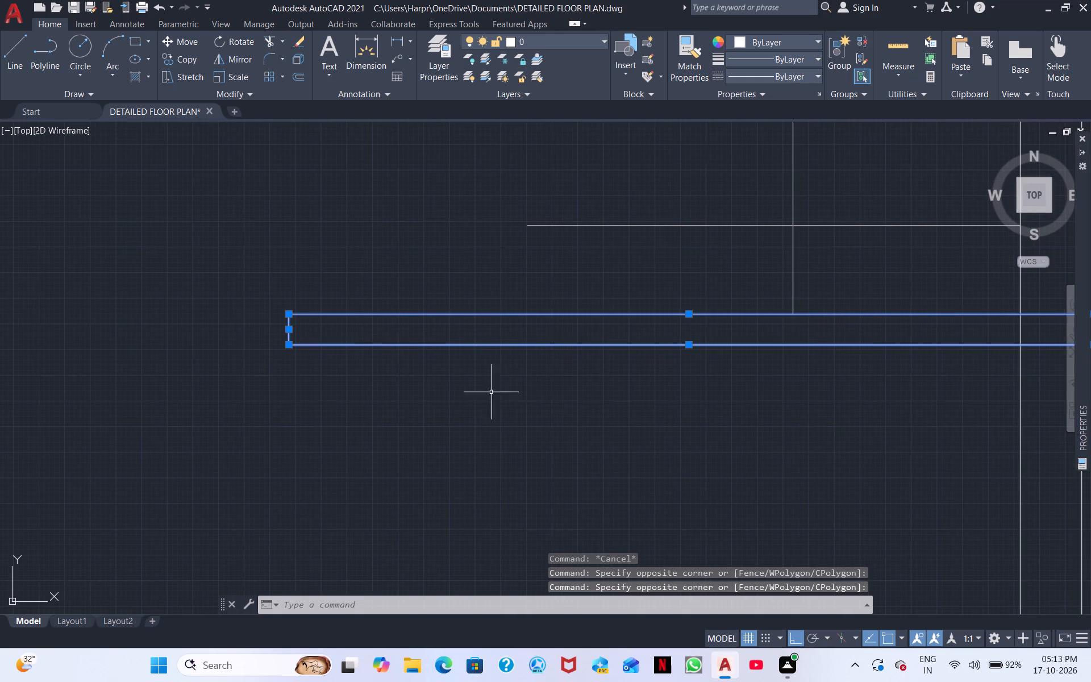
pyautogui.rightClick(524, 404)
pyautogui.click(592, 183)
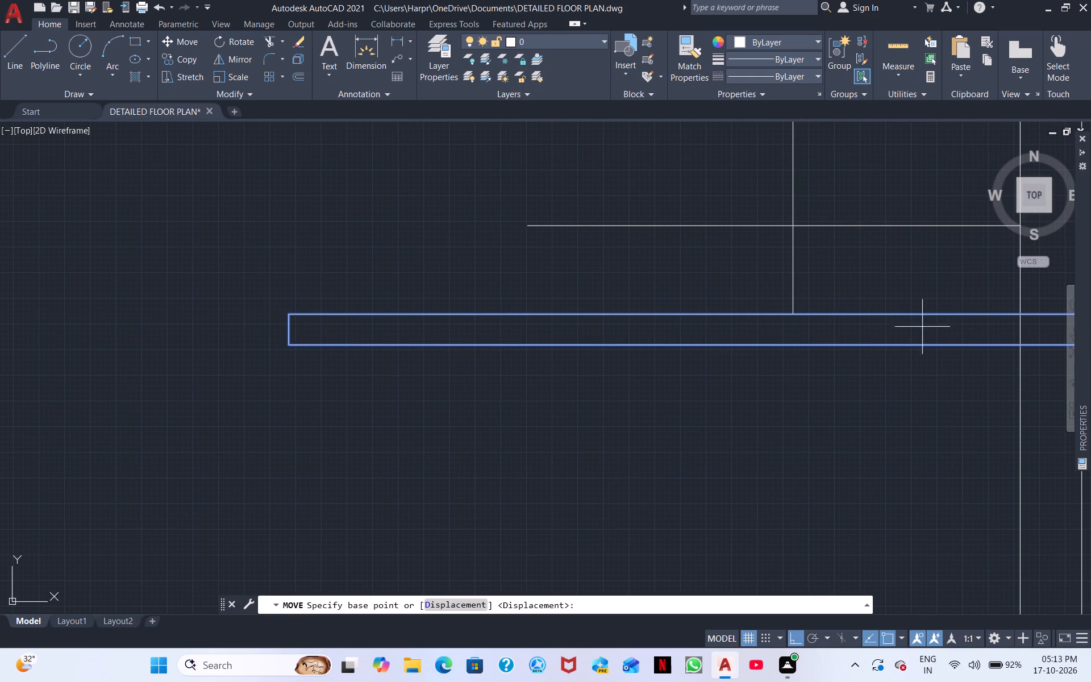
pyautogui.moveTo(938, 338); pyautogui.dragTo(639, 339, button='middle')
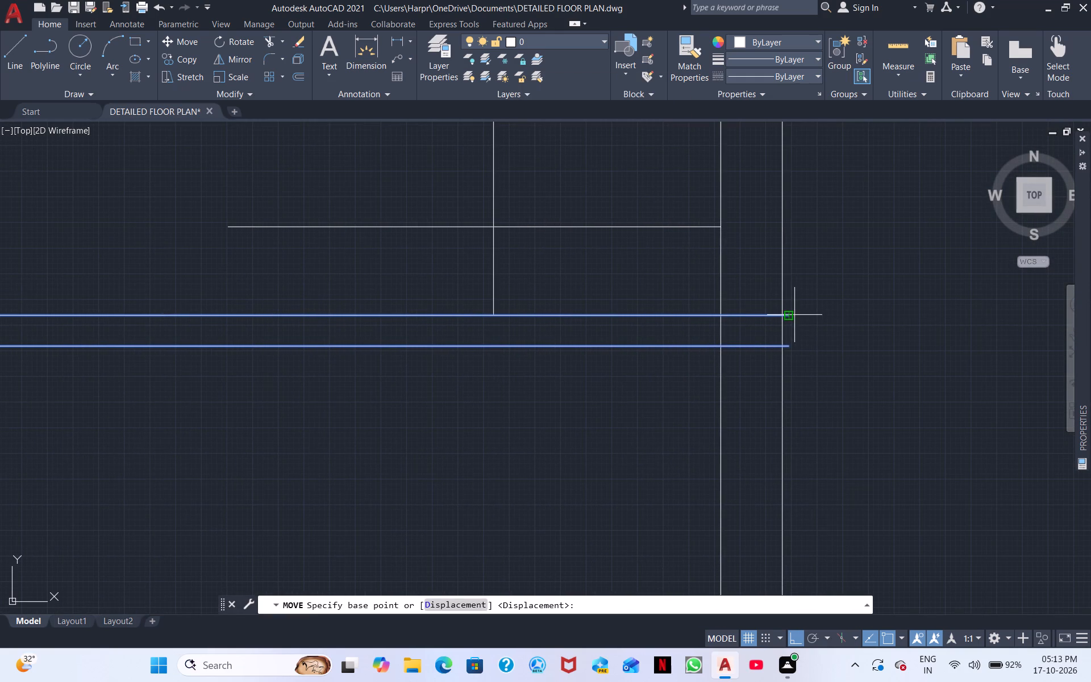
pyautogui.scroll(2, 794, 315)
pyautogui.click(776, 315)
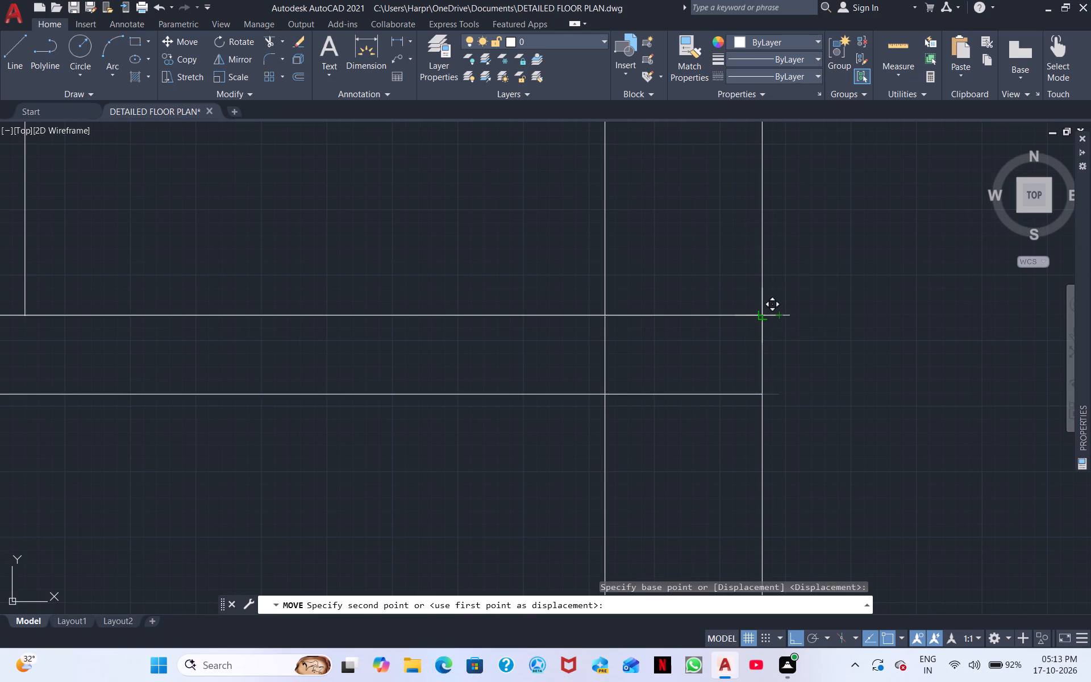
pyautogui.click(759, 317)
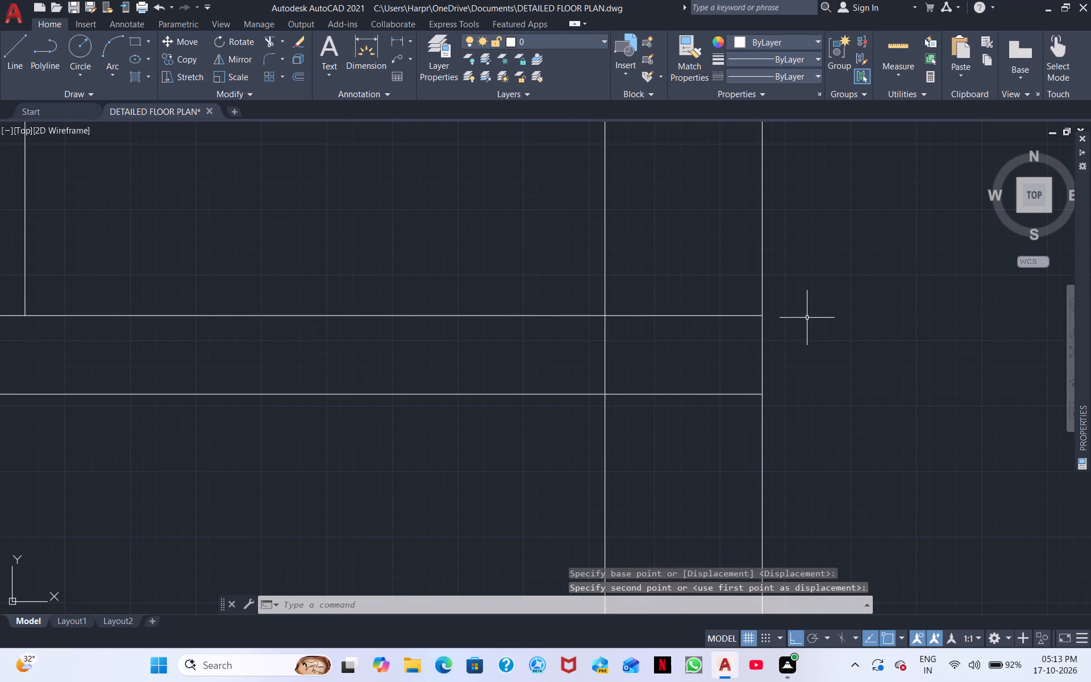
pyautogui.scroll(-1, 807, 319)
pyautogui.press('Escape')
# Erase the 4' horizontal and 2'6" vertical guide lines between the two short horizontal walls.
pyautogui.scroll(-2, 807, 319)
pyautogui.moveTo(615, 403); pyautogui.dragTo(644, 478, button='middle')
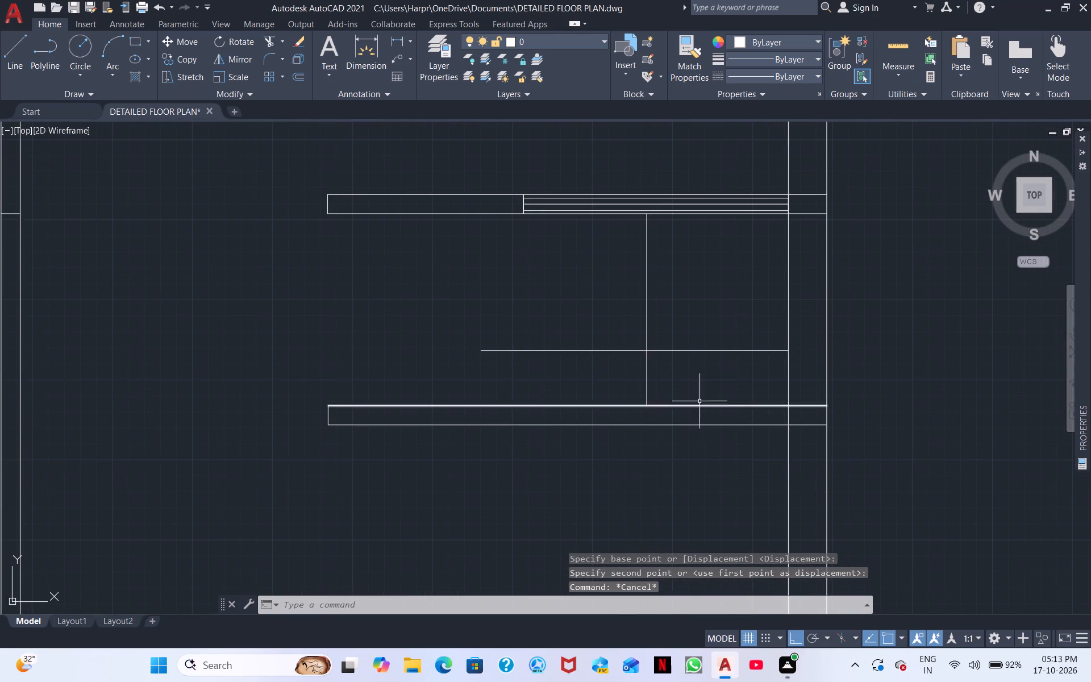
pyautogui.click(728, 381)
pyautogui.click(626, 325)
pyautogui.rightClick(626, 325)
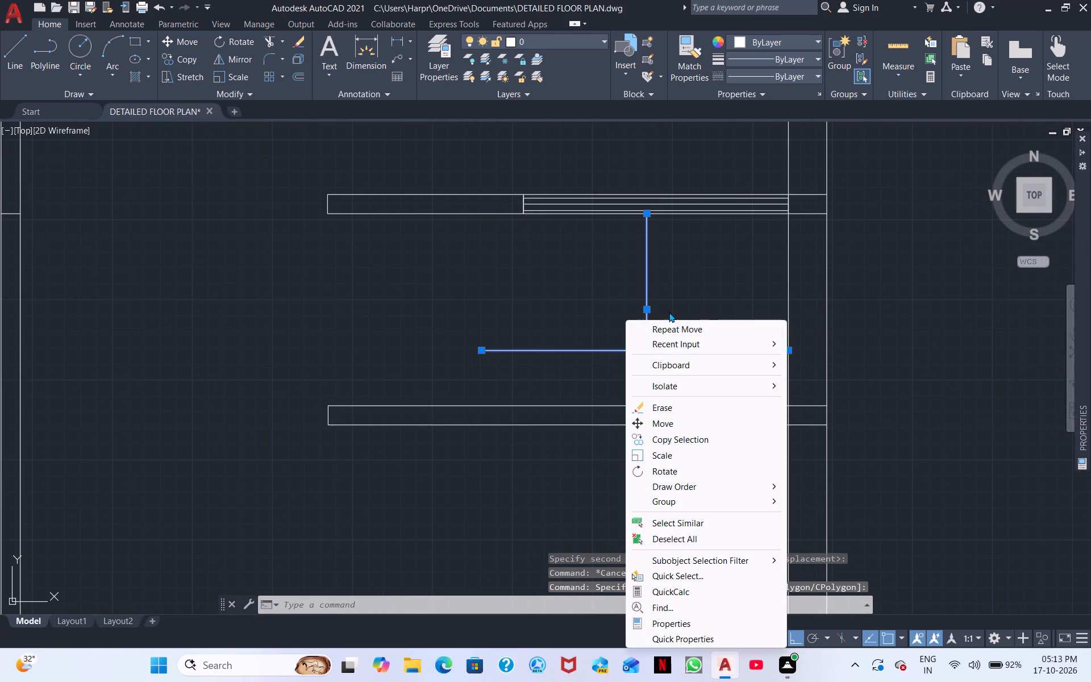
pyautogui.click(676, 406)
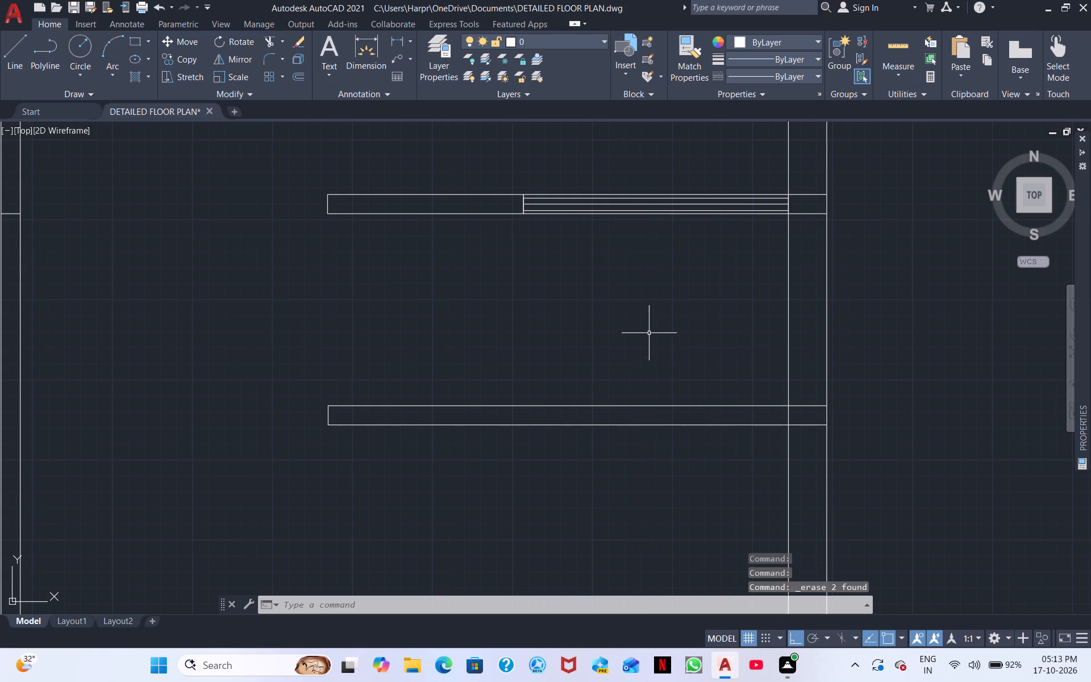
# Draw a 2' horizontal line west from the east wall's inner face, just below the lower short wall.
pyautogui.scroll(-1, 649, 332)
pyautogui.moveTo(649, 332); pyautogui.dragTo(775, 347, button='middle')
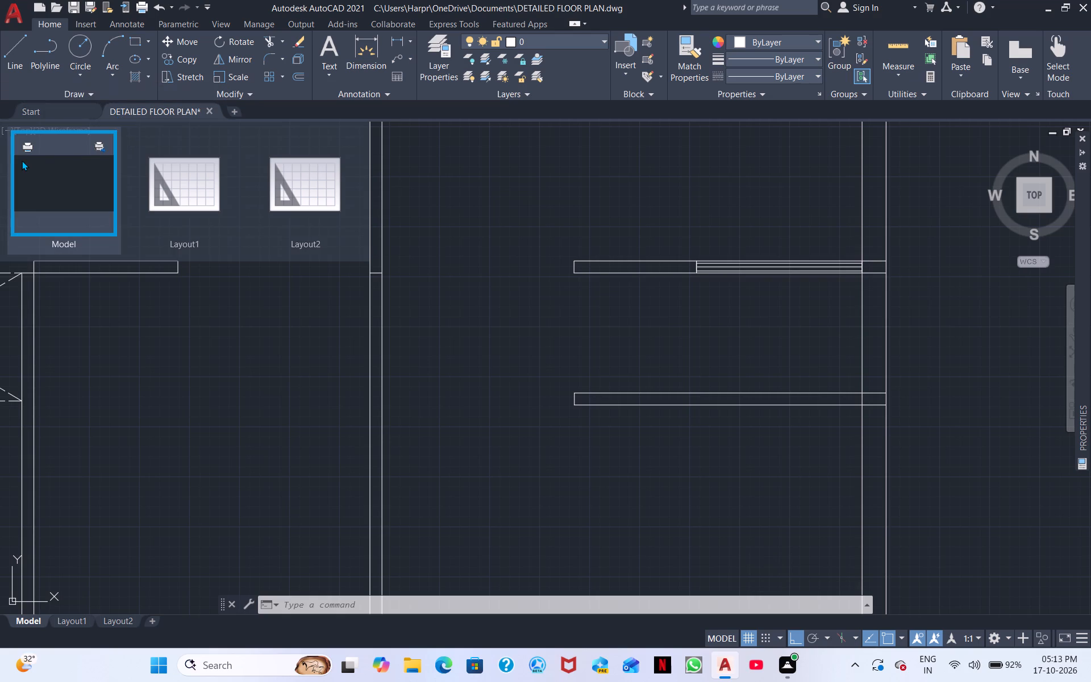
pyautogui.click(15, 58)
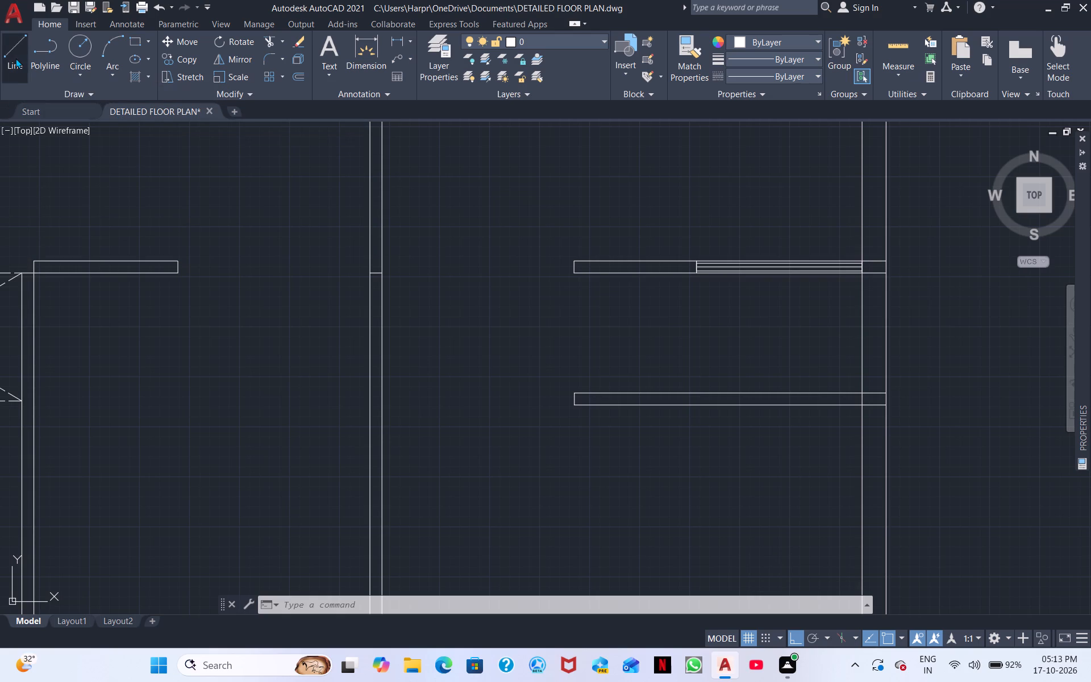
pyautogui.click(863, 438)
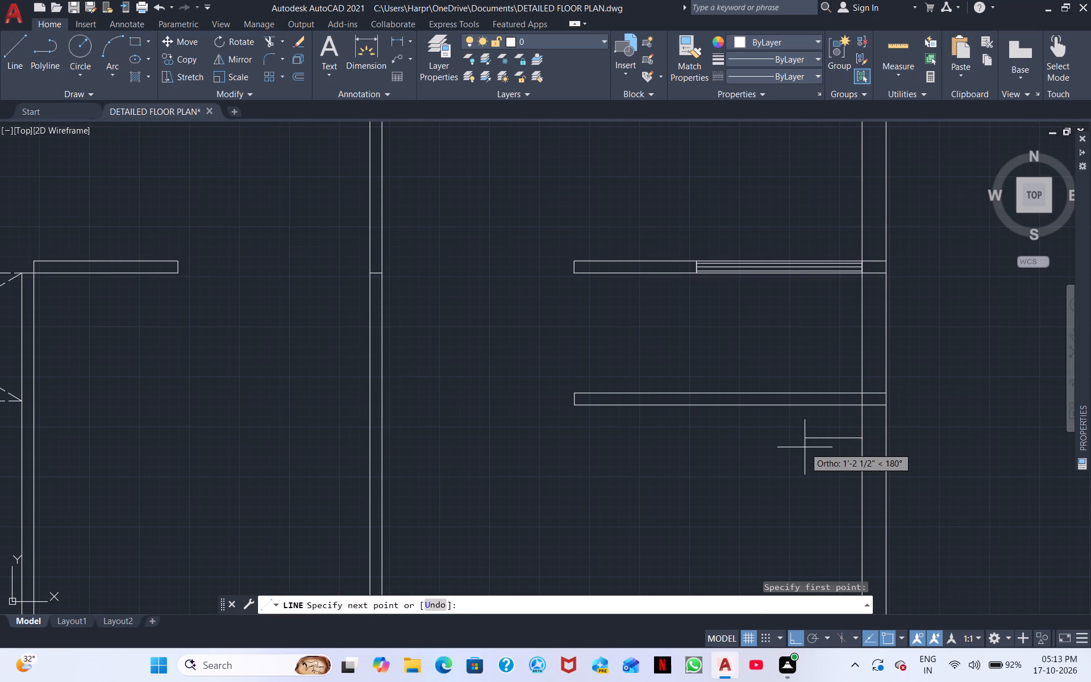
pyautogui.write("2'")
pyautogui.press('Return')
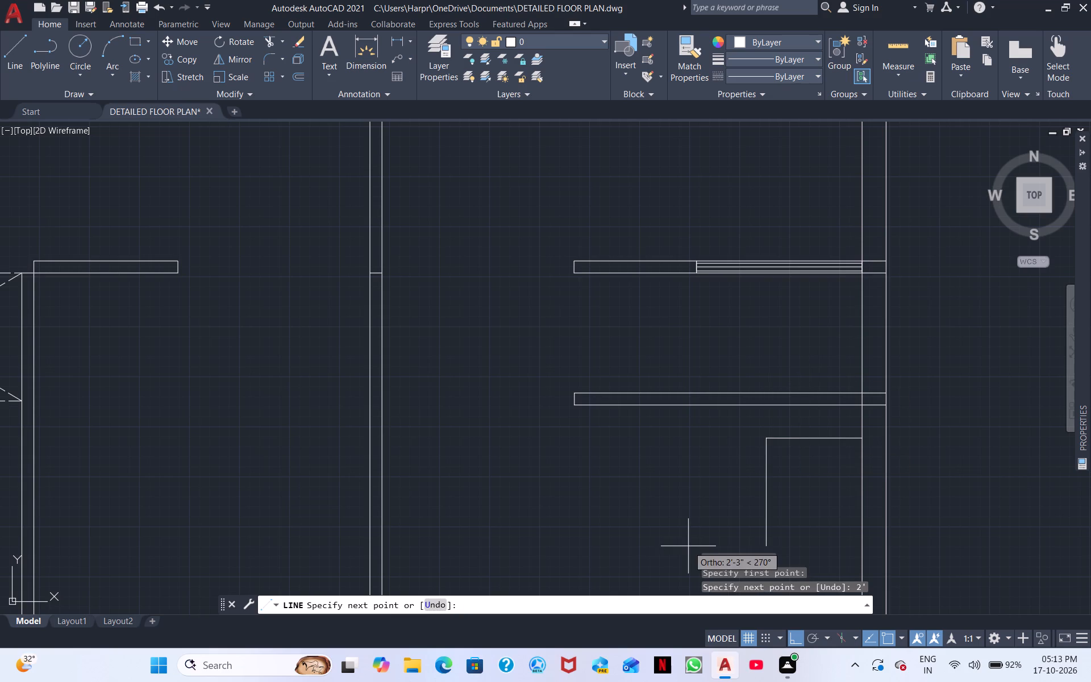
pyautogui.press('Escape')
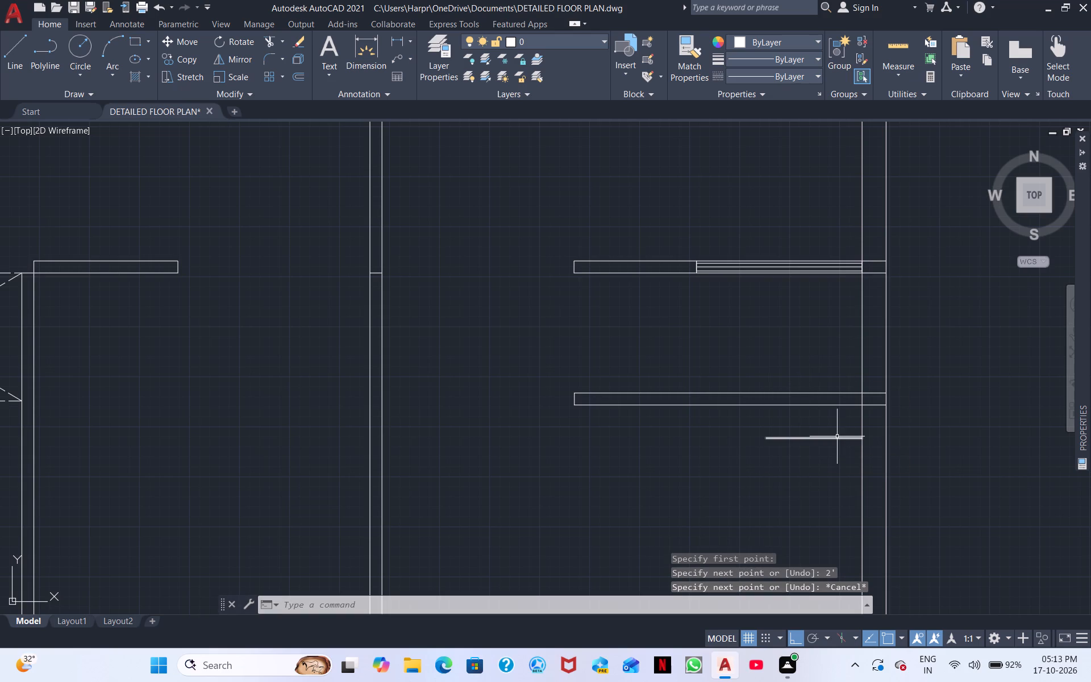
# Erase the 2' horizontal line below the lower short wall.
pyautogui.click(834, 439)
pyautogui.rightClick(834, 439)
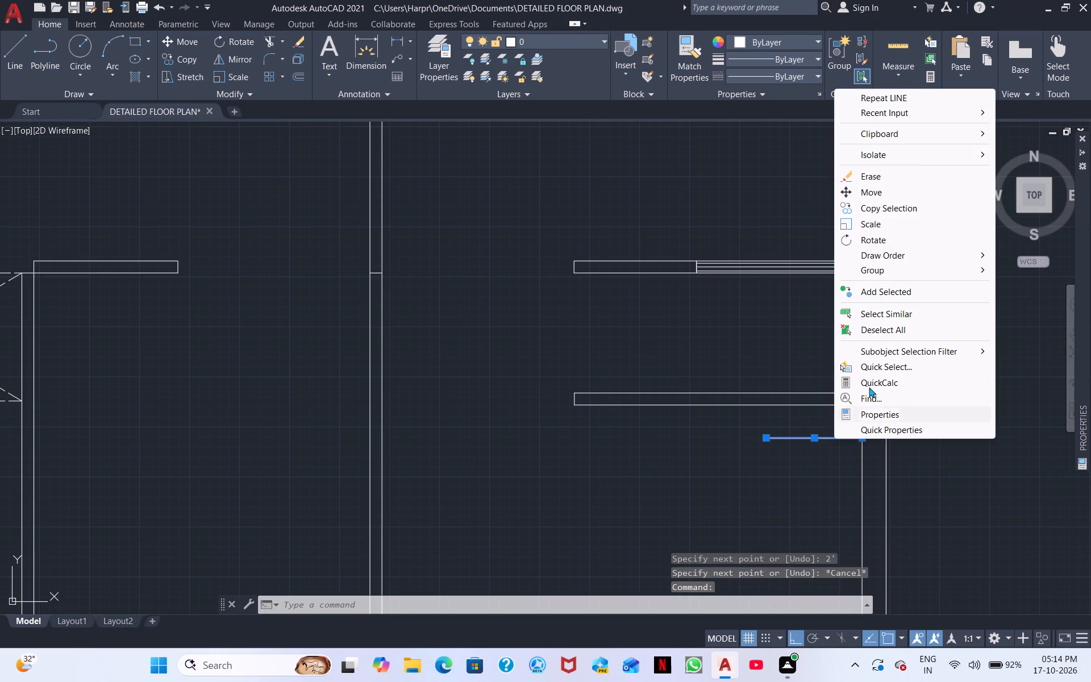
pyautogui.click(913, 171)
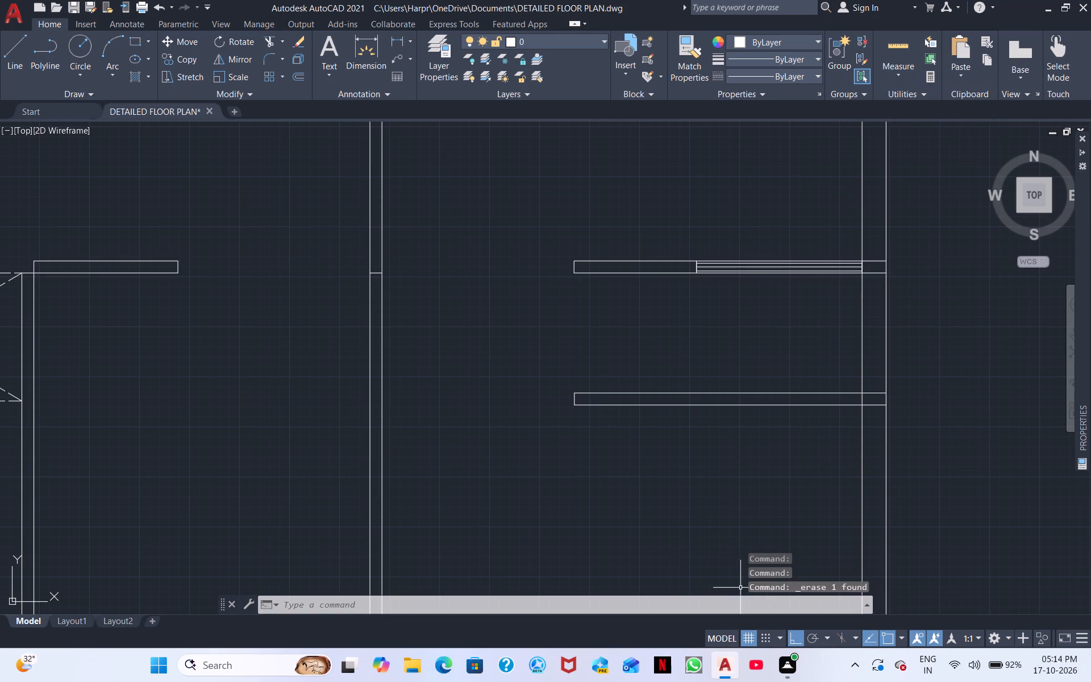
# Draw a line 1' west from the east wall's inner face just above the lower short wall, continuing straight down to the long horizontal wall's upper edge.
pyautogui.rightClick(510, 618)
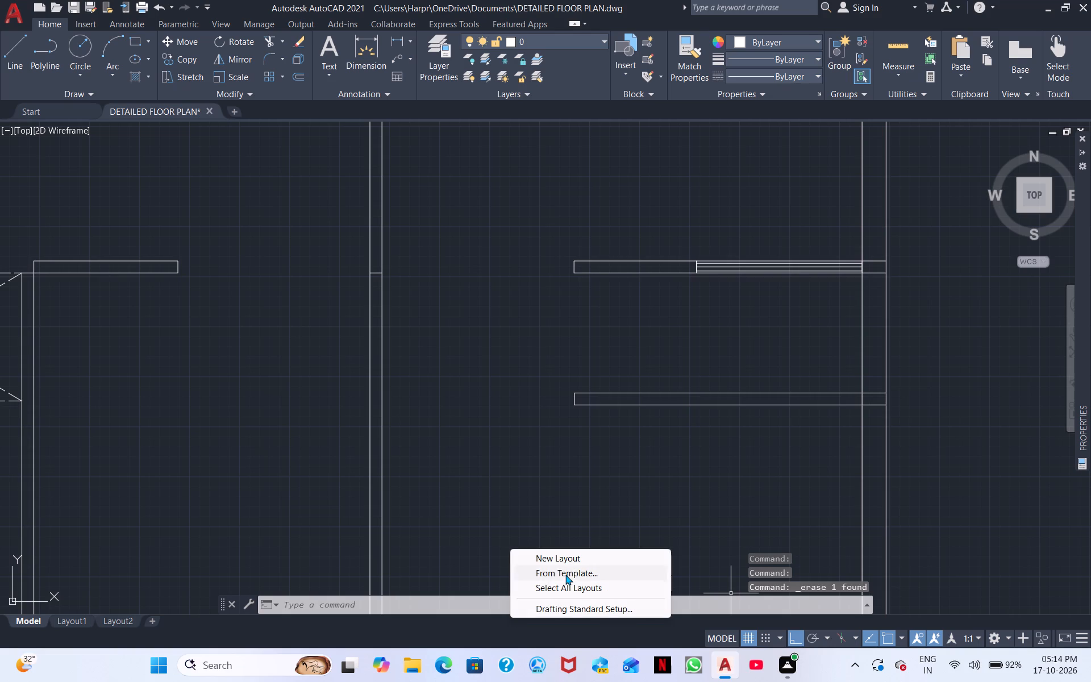
pyautogui.click(364, 597)
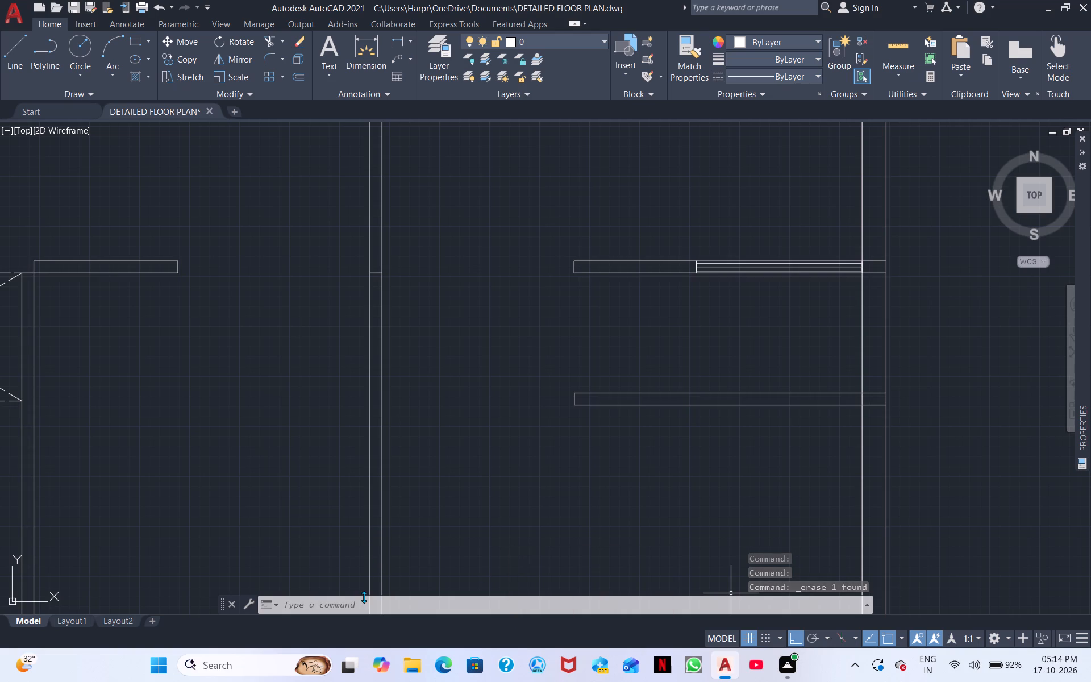
pyautogui.write('LIN')
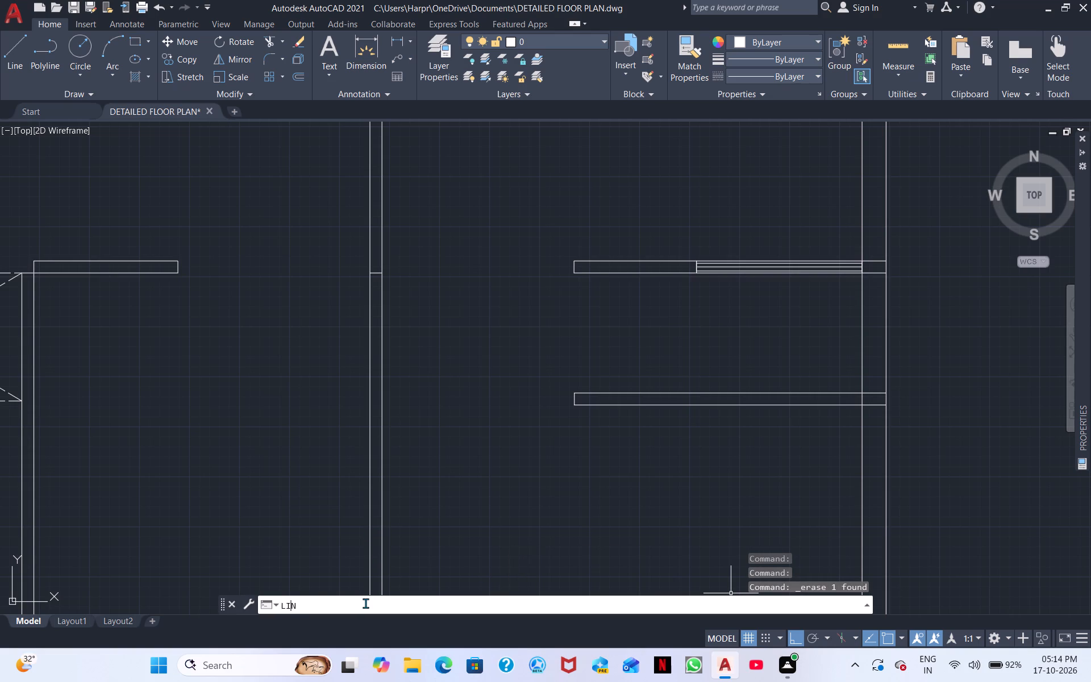
pyautogui.write('E')
pyautogui.press('space')
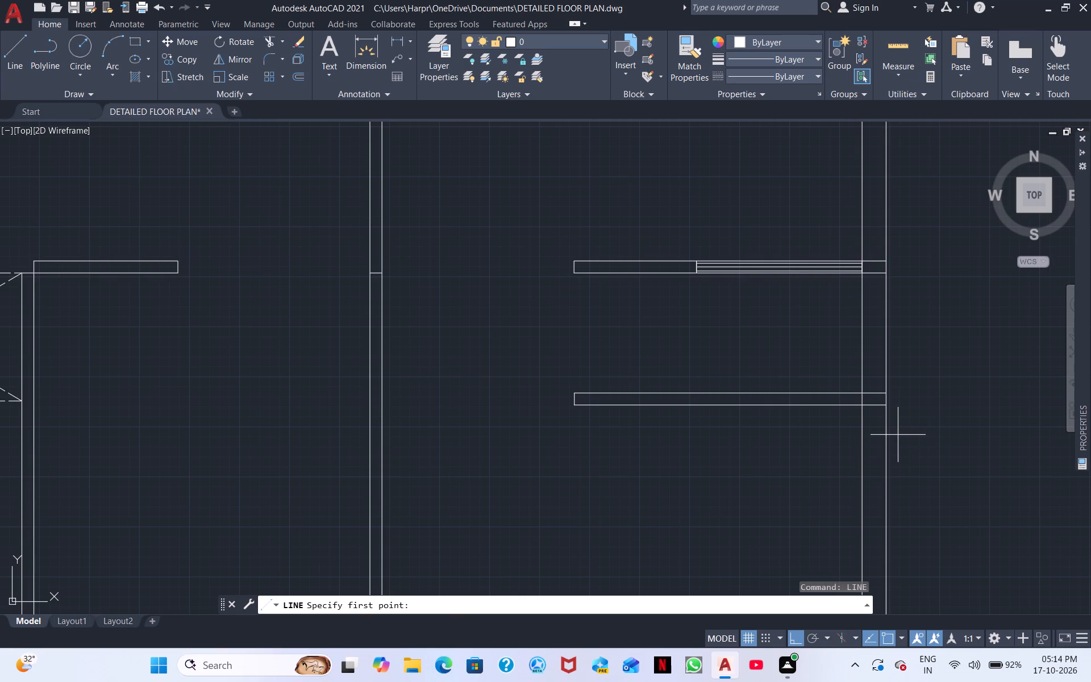
pyautogui.scroll(1, 896, 438)
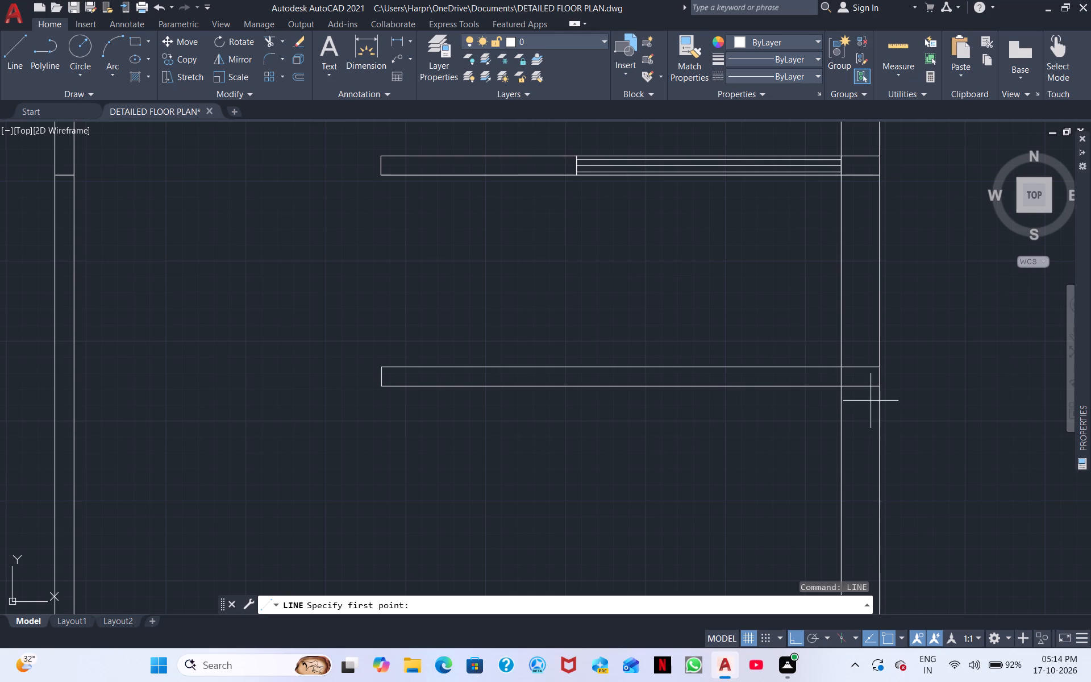
pyautogui.click(842, 347)
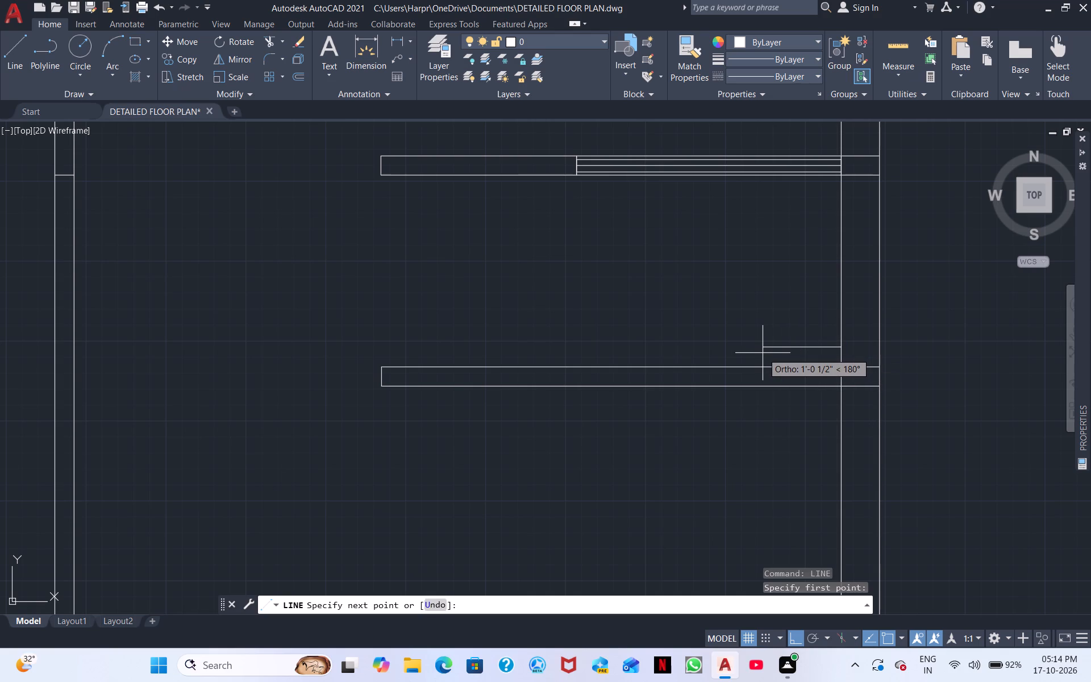
pyautogui.write("1'")
pyautogui.press('Return')
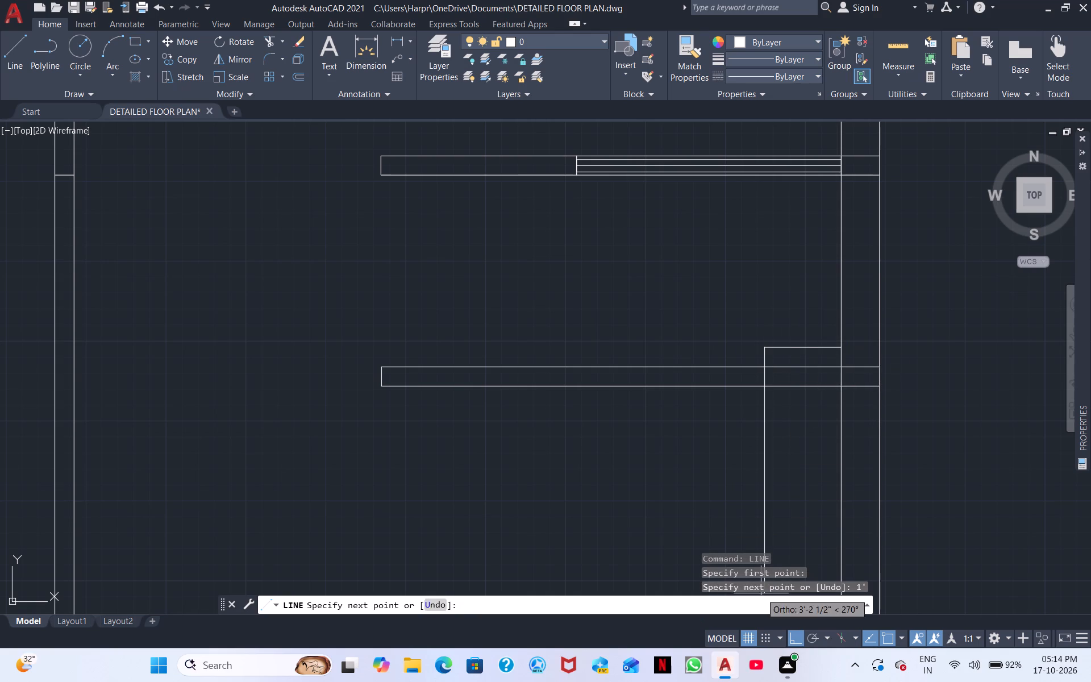
pyautogui.moveTo(757, 434); pyautogui.dragTo(679, 69, button='middle')
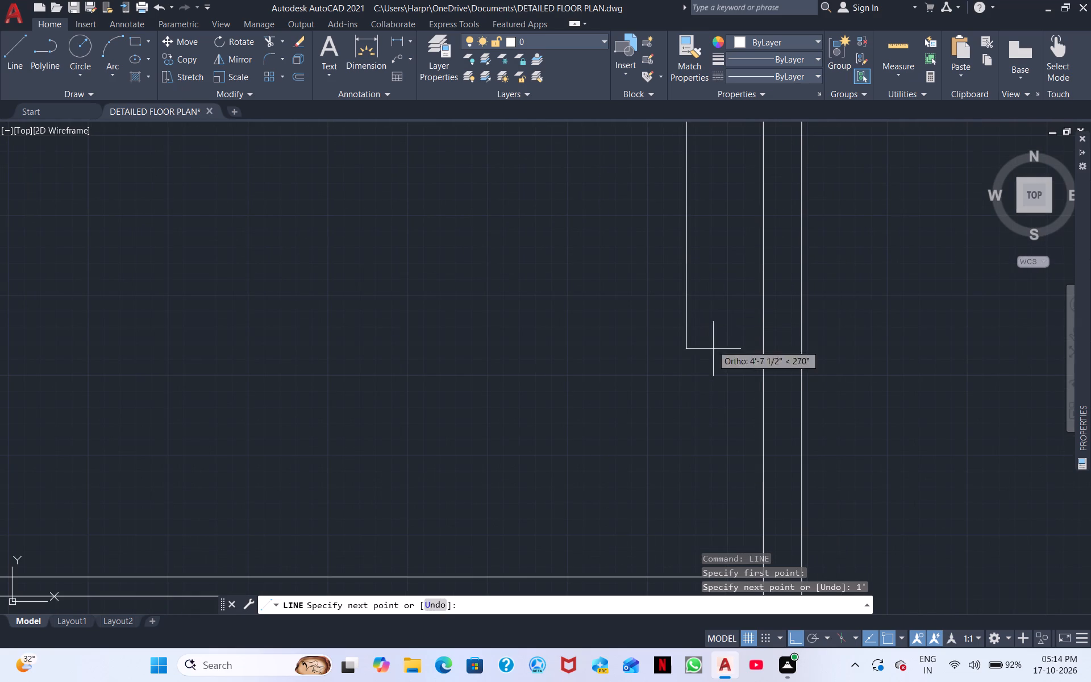
pyautogui.scroll(-3, 681, 449)
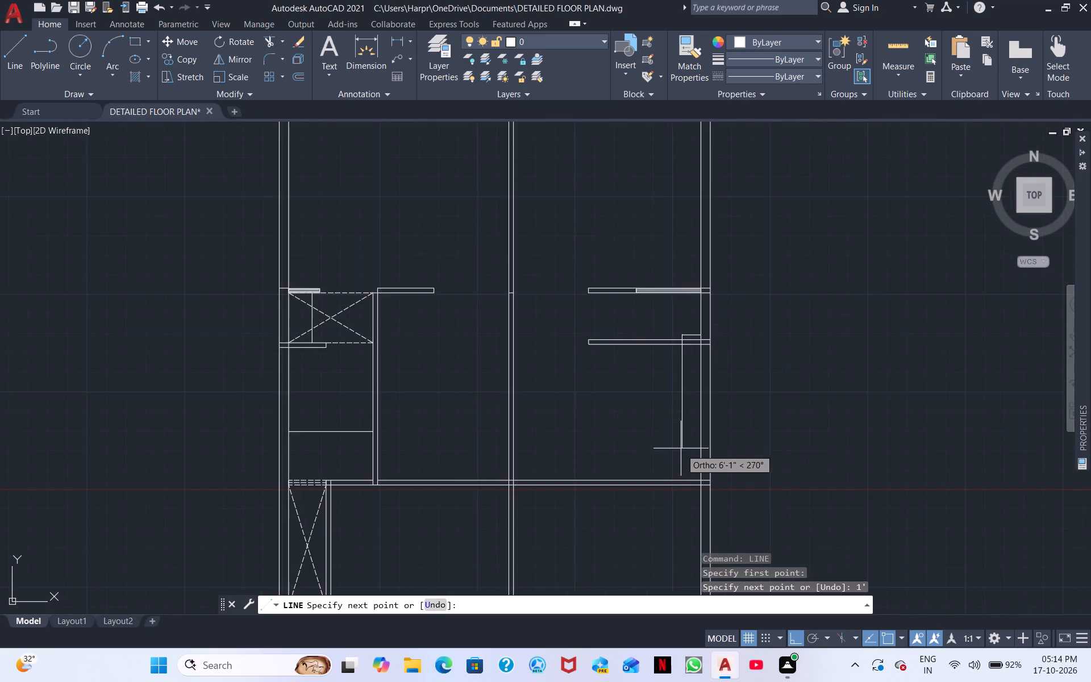
pyautogui.scroll(-1, 681, 448)
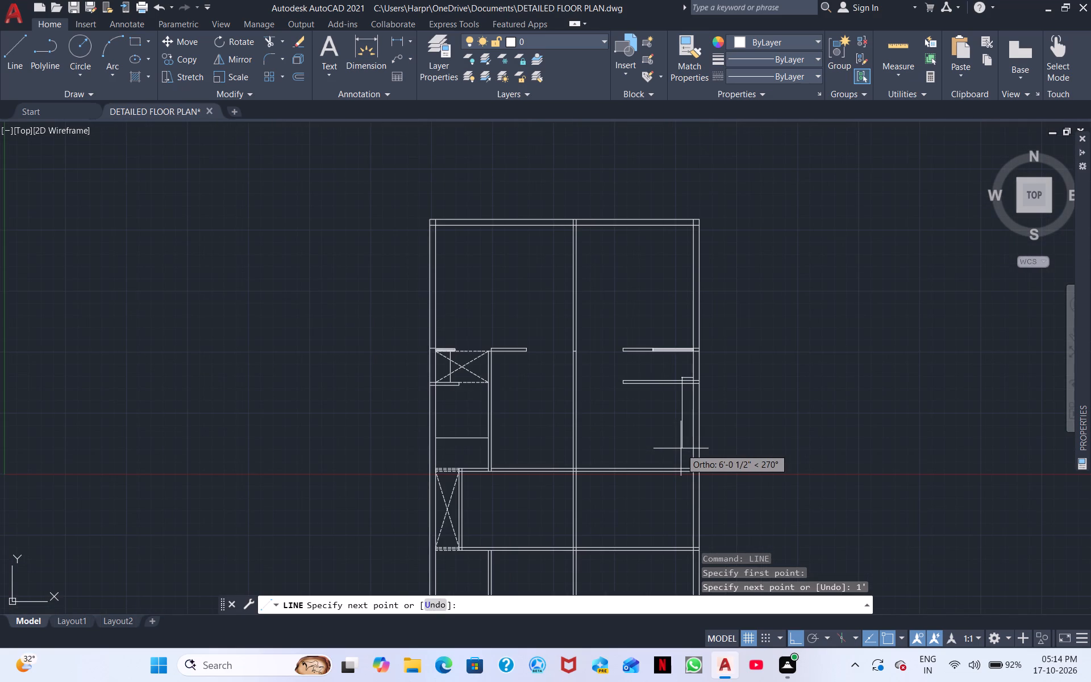
pyautogui.scroll(1, 680, 445)
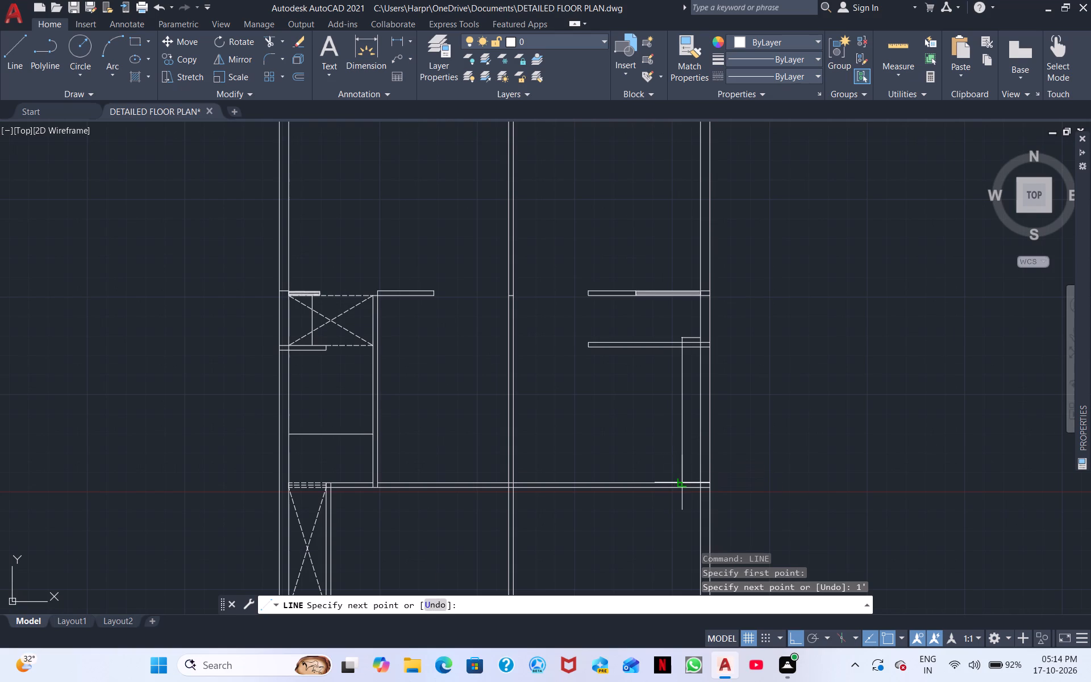
pyautogui.scroll(1, 679, 476)
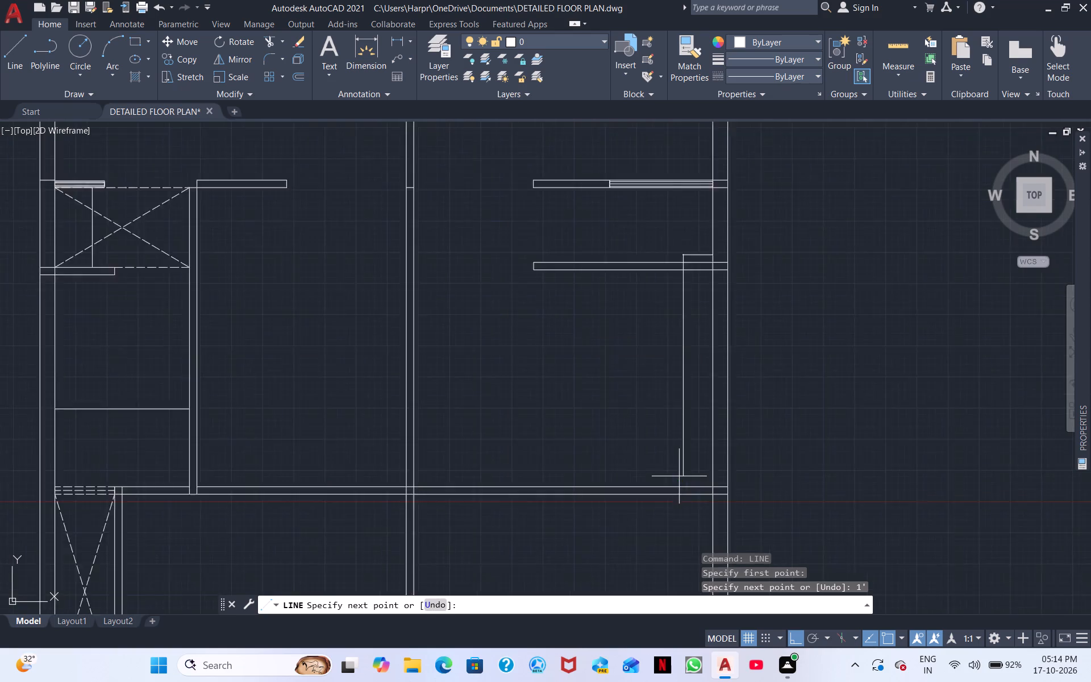
pyautogui.scroll(2, 679, 476)
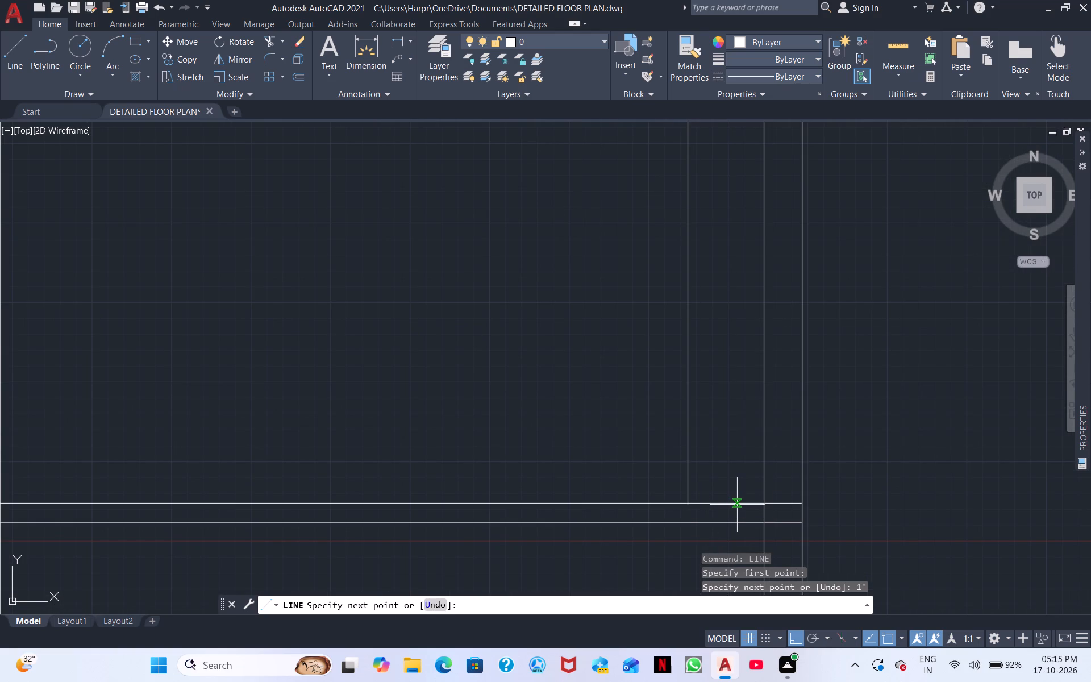
pyautogui.click(689, 501)
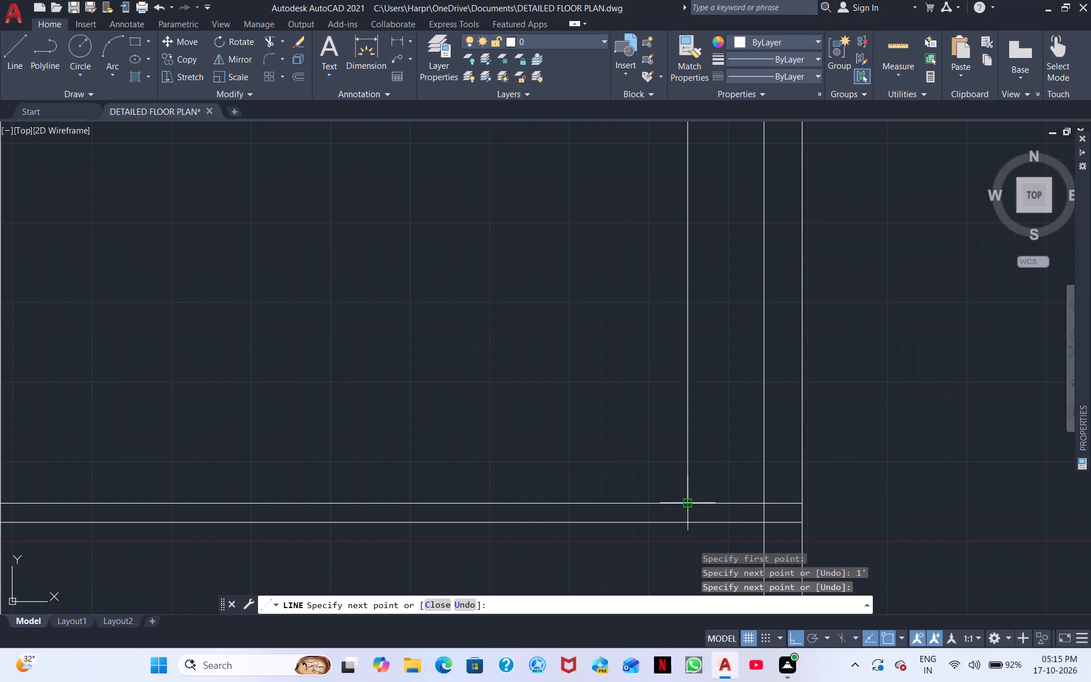
pyautogui.press('Escape')
# Measure the vertical distance from the lower short wall's underside to the upper edge of the long horizontal wall below.
pyautogui.scroll(-3, 597, 455)
pyautogui.moveTo(576, 422); pyautogui.dragTo(576, 461, button='middle')
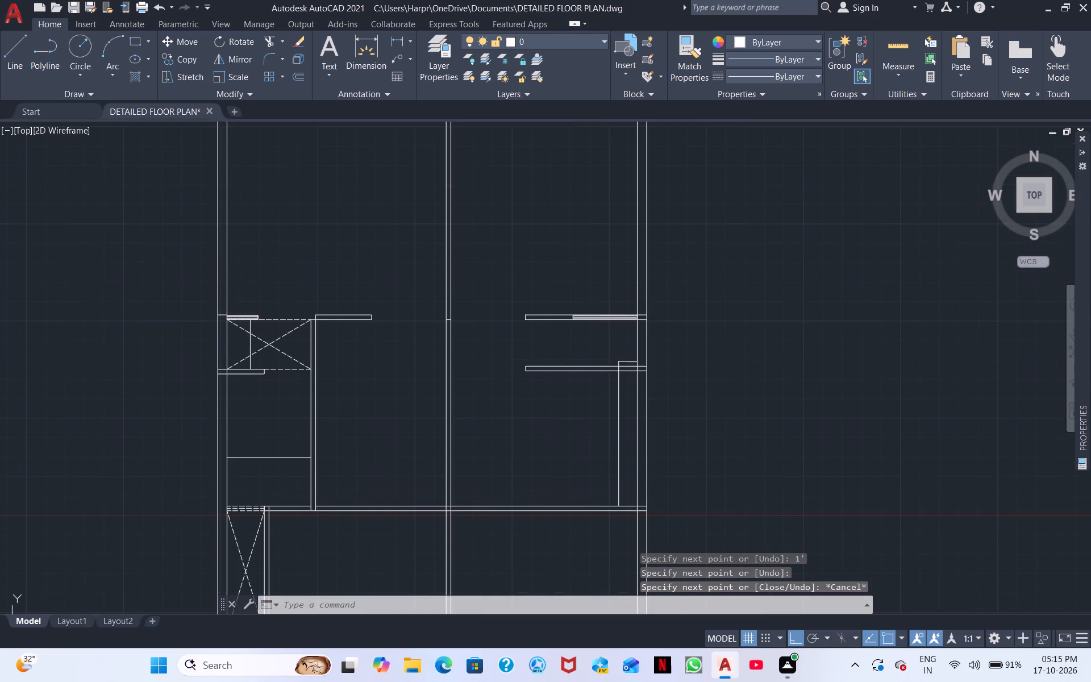
pyautogui.click(401, 43)
pyautogui.click(593, 375)
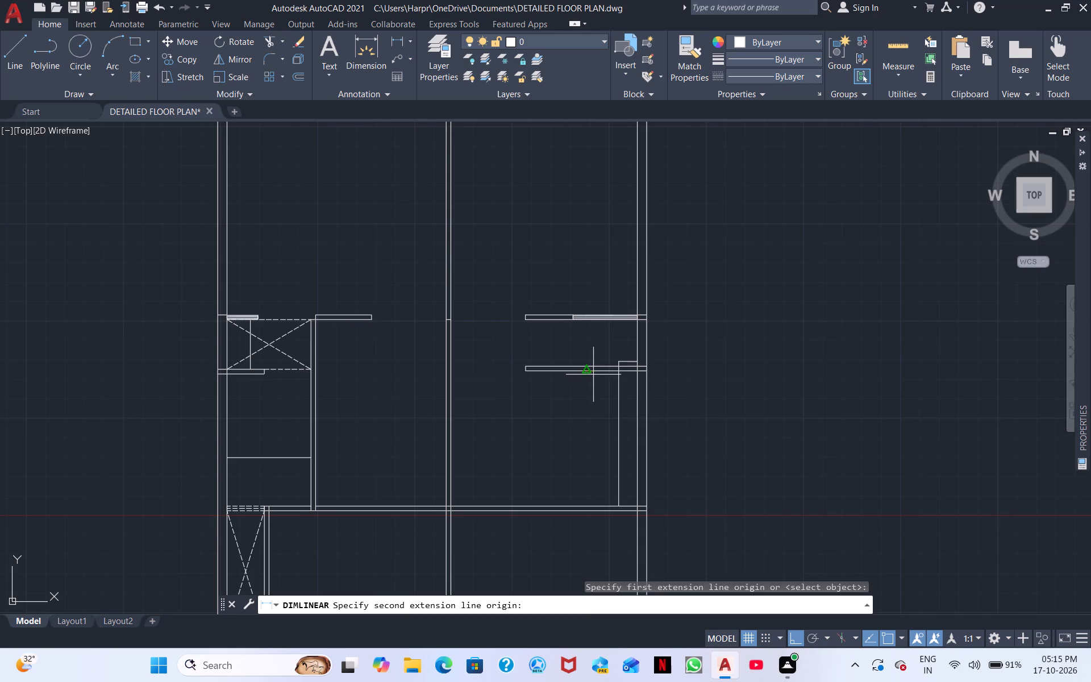
pyautogui.click(583, 506)
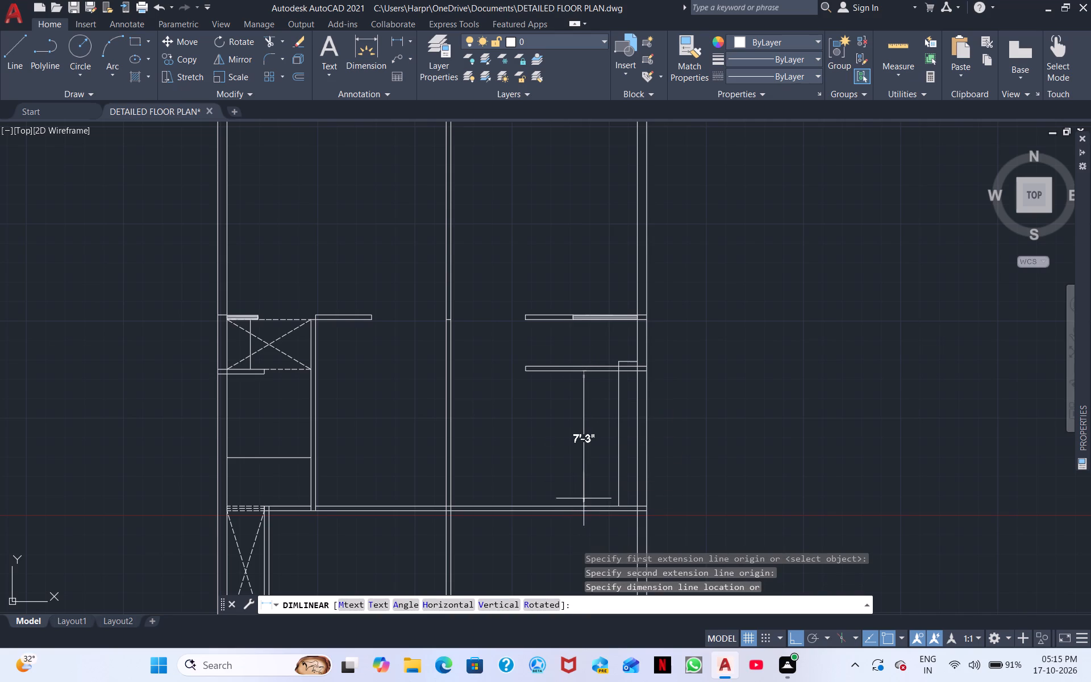
pyautogui.press('Escape')
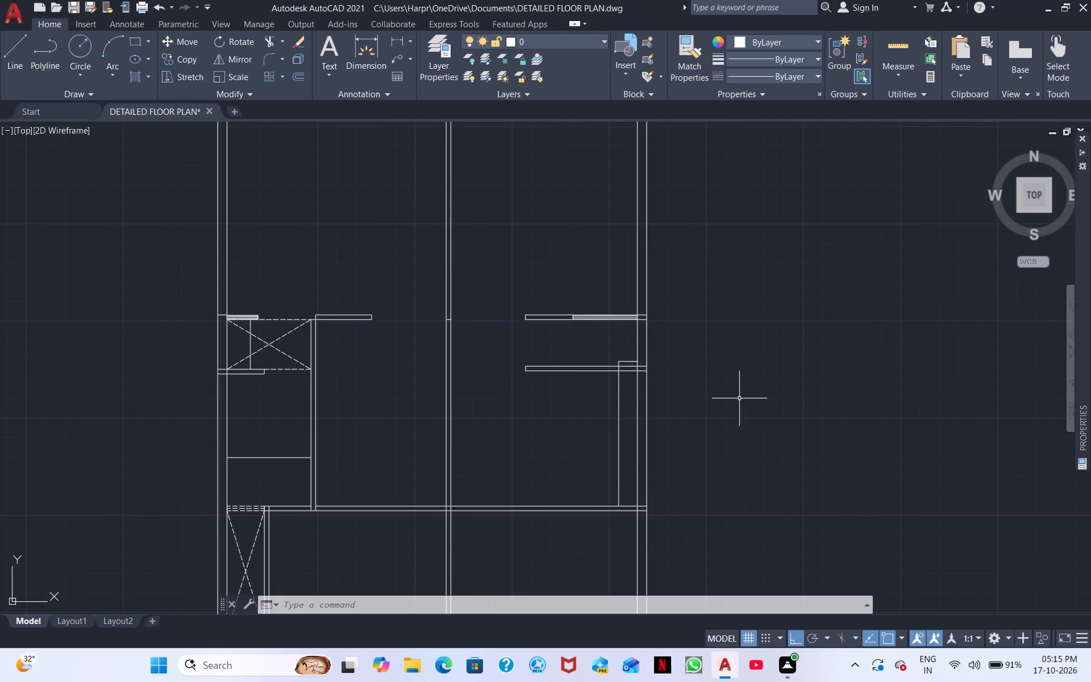
# Trim the lower short wall's lines between the new vertical line and the east wall, plus the excess lines above the wall.
pyautogui.moveTo(730, 401); pyautogui.dragTo(809, 498, button='middle')
pyautogui.scroll(1, 809, 499)
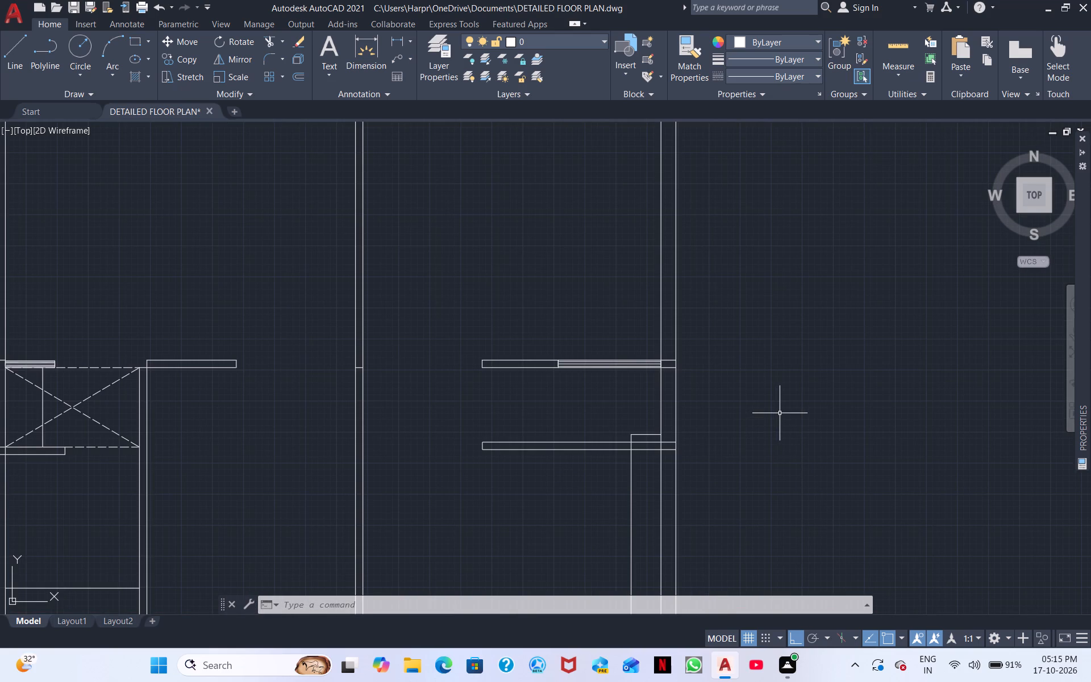
pyautogui.scroll(2, 784, 421)
pyautogui.moveTo(737, 433); pyautogui.dragTo(813, 352, button='middle')
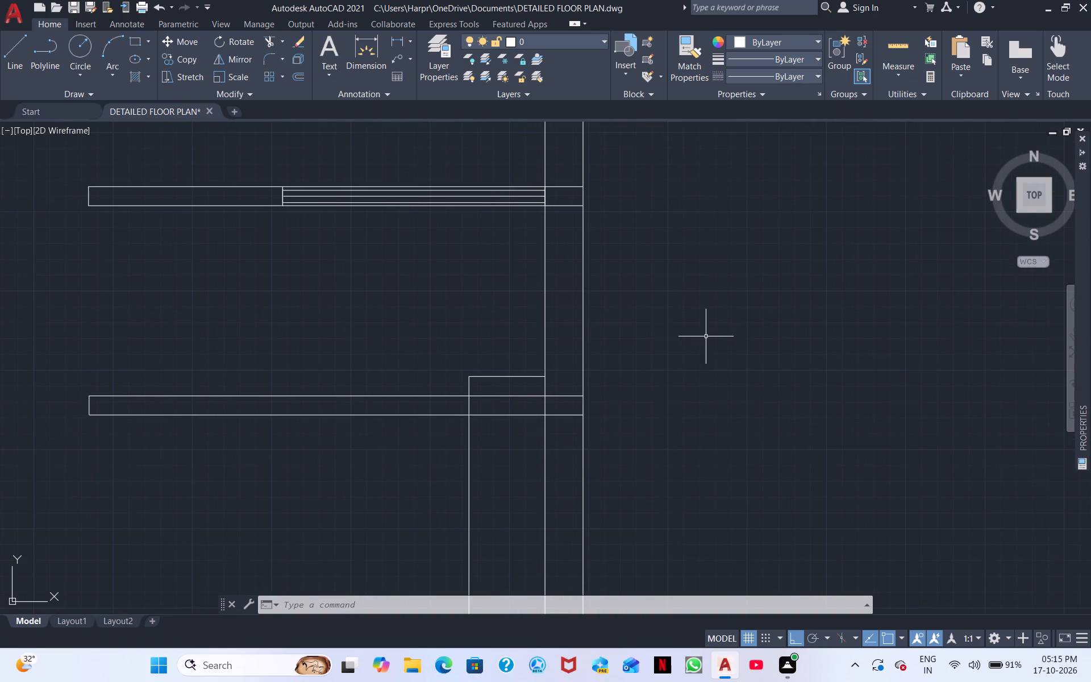
pyautogui.click(272, 40)
pyautogui.click(501, 397)
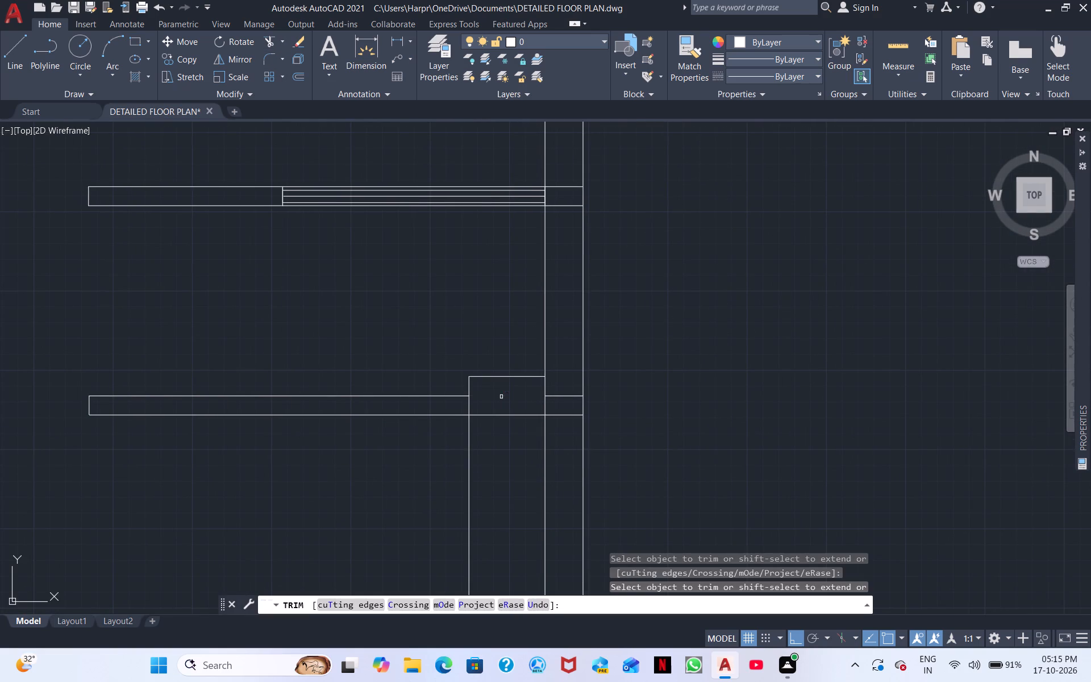
pyautogui.click(506, 418)
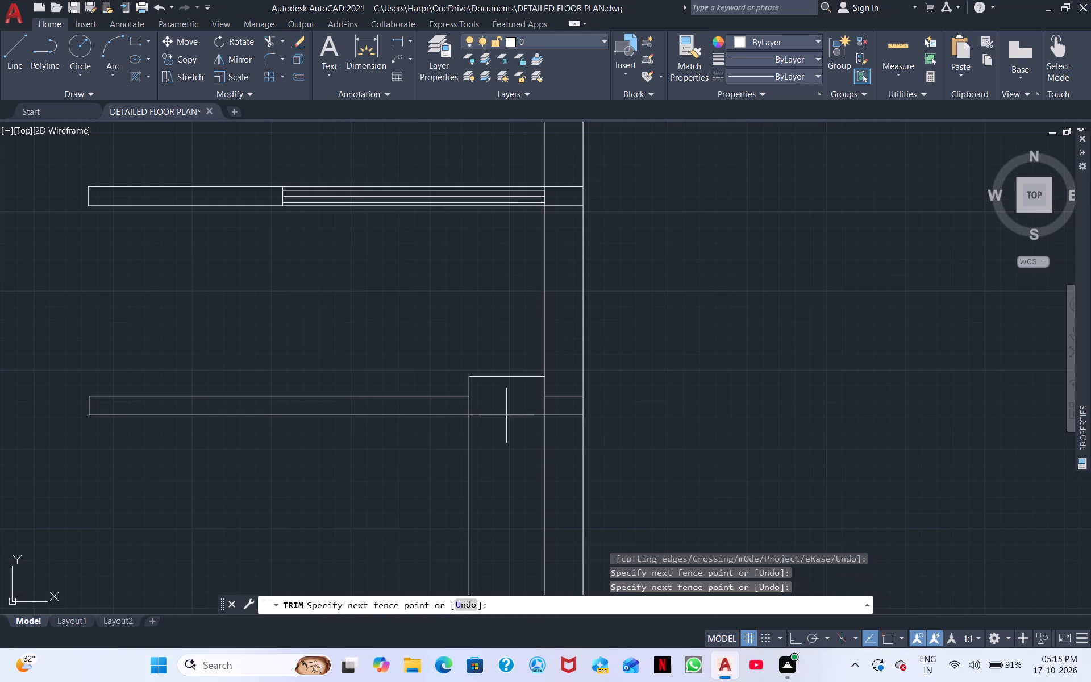
pyautogui.click(512, 371)
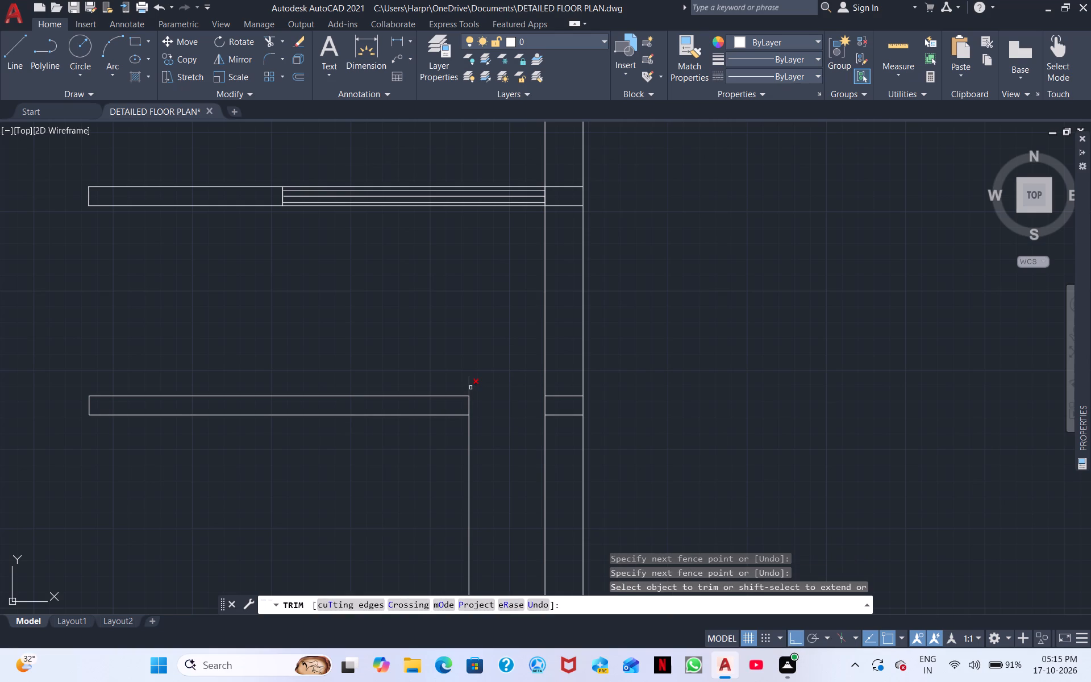
pyautogui.click(470, 388)
pyautogui.rightClick(524, 349)
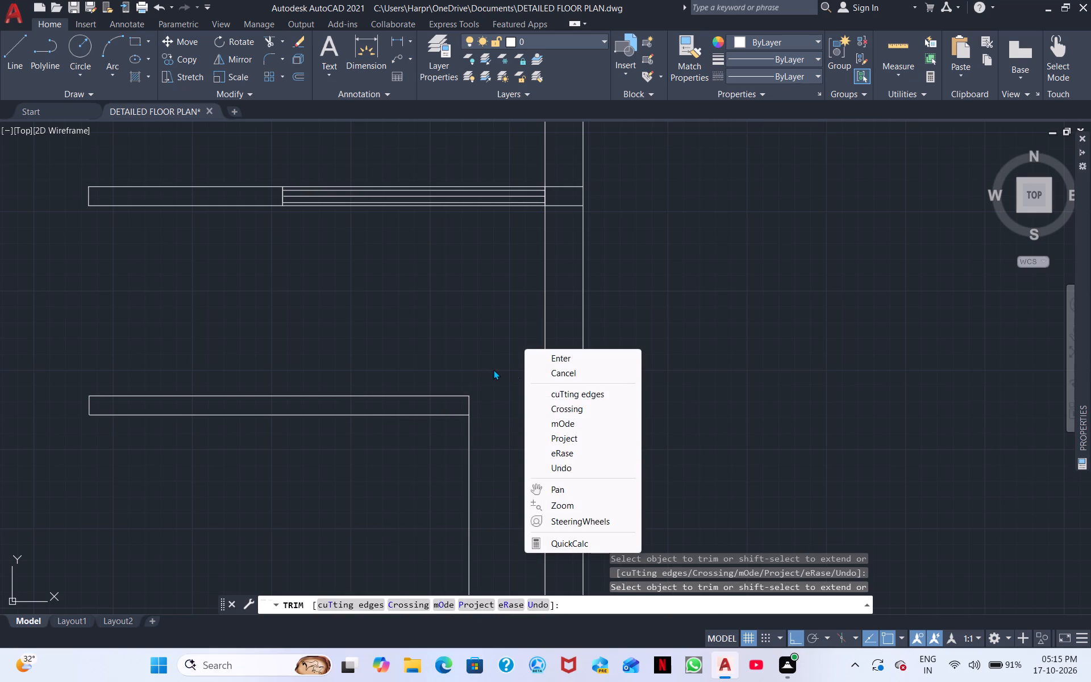
pyautogui.click(573, 358)
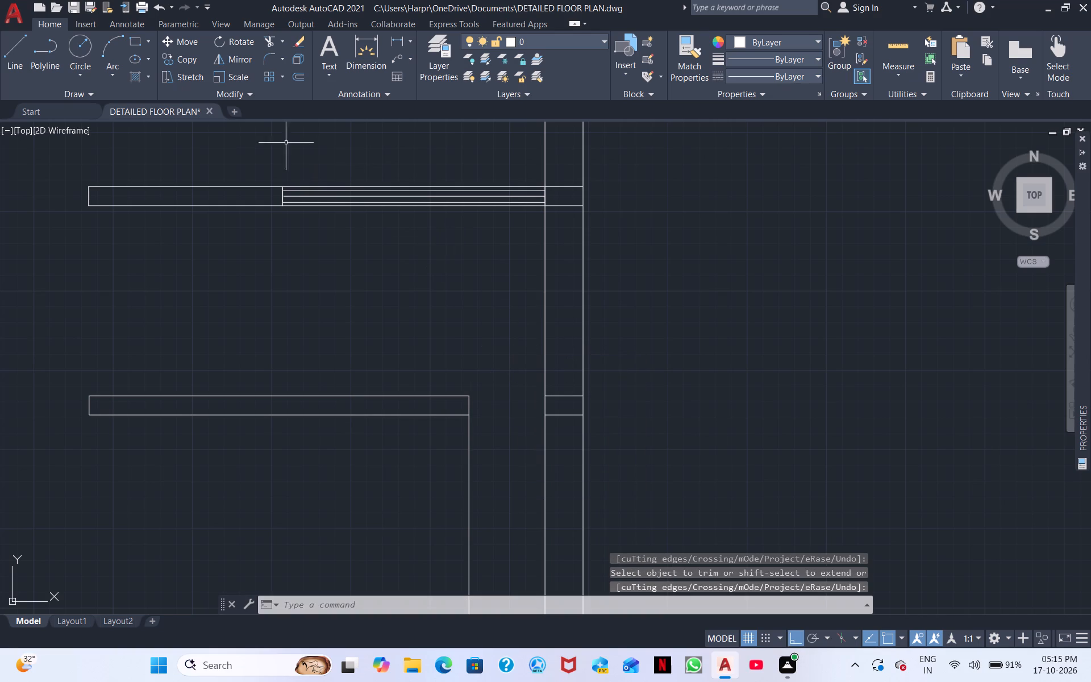
# Draw a rectangle in the ACAD_ISO02W100 linetype across the trimmed gap between the lower short wall and the east wall.
pyautogui.click(131, 42)
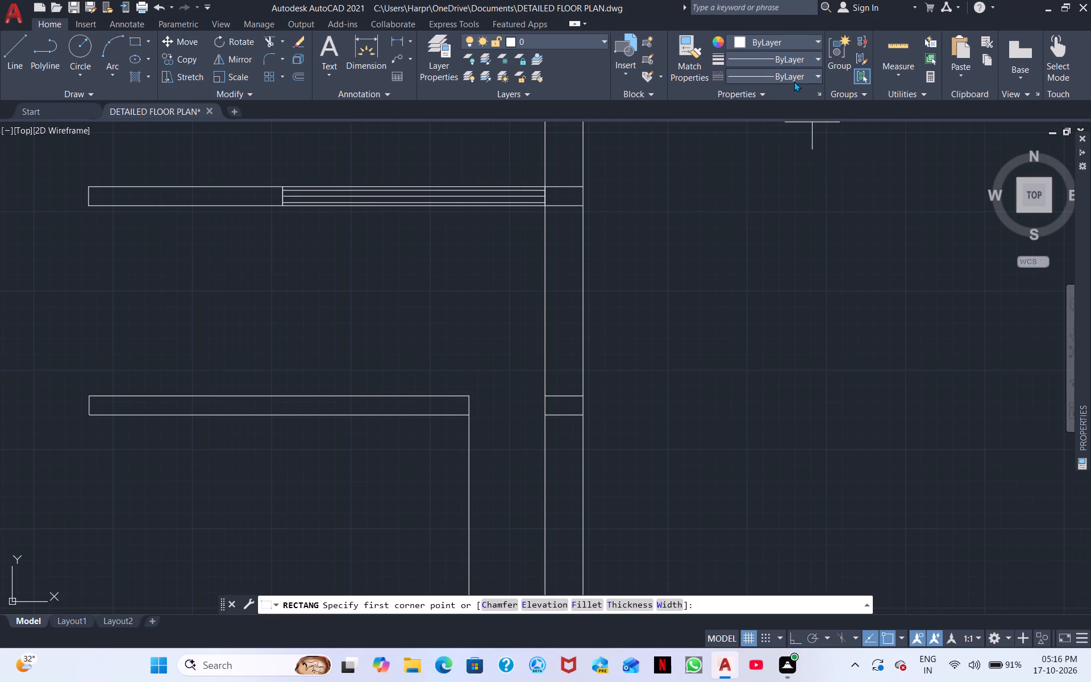
pyautogui.click(799, 77)
pyautogui.click(771, 124)
pyautogui.click(822, 94)
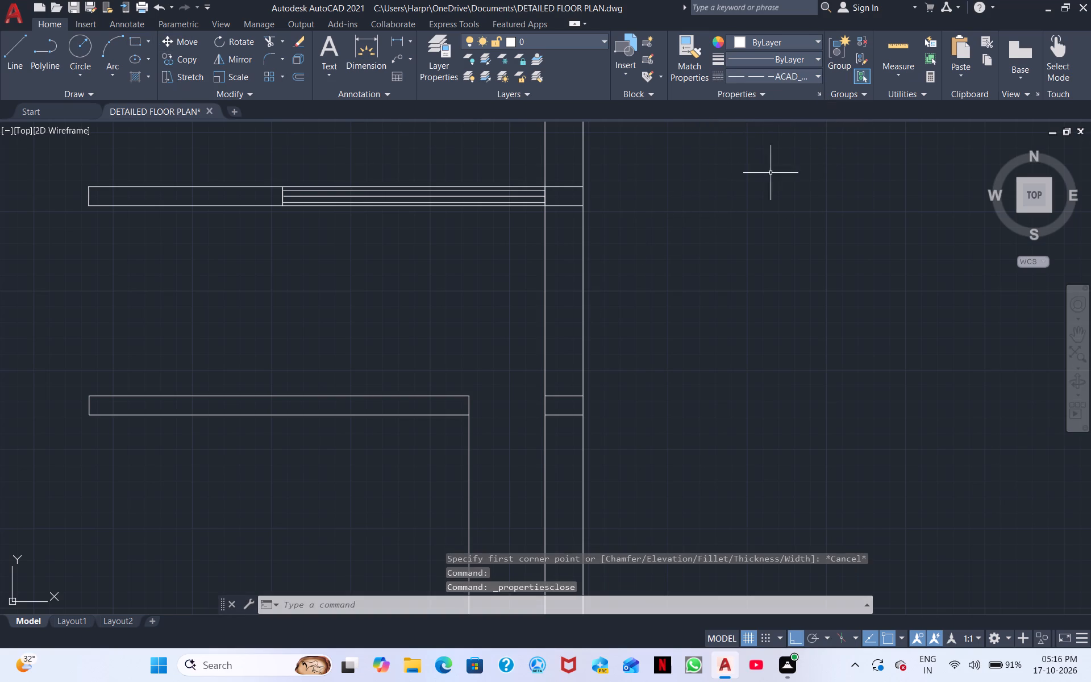
pyautogui.click(817, 76)
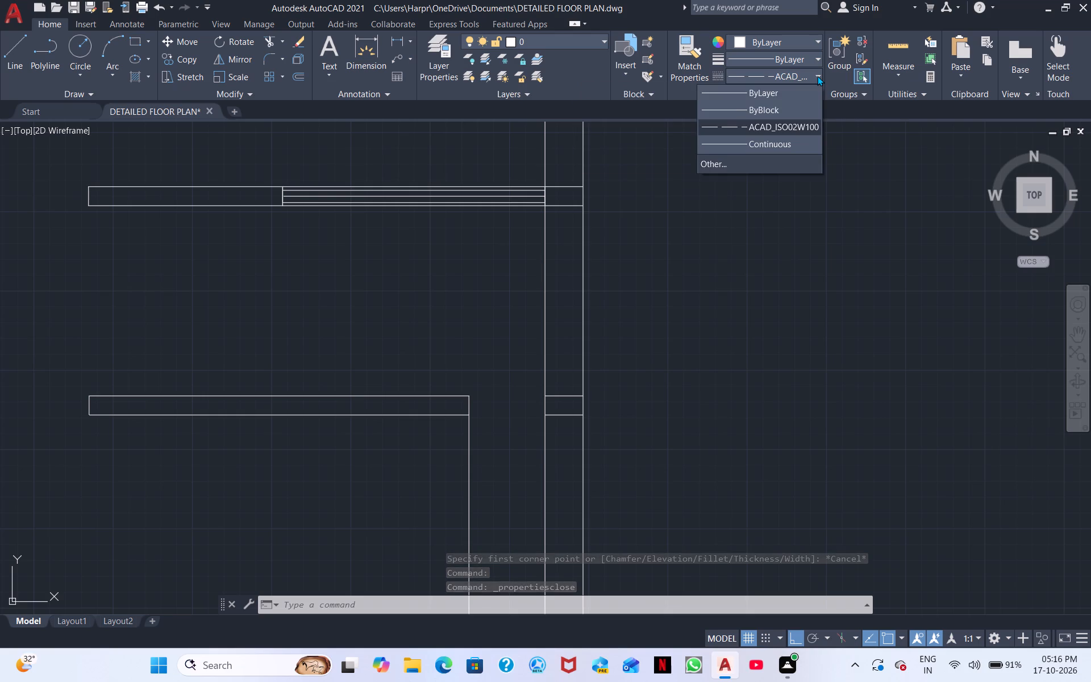
pyautogui.click(771, 242)
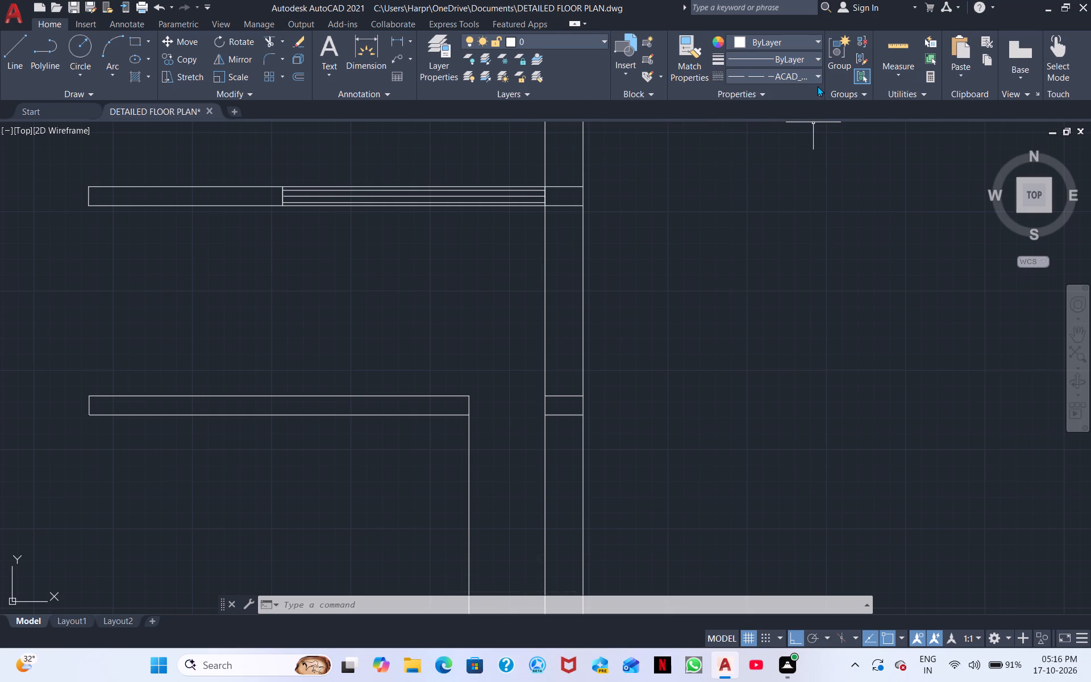
pyautogui.click(817, 86)
pyautogui.click(816, 94)
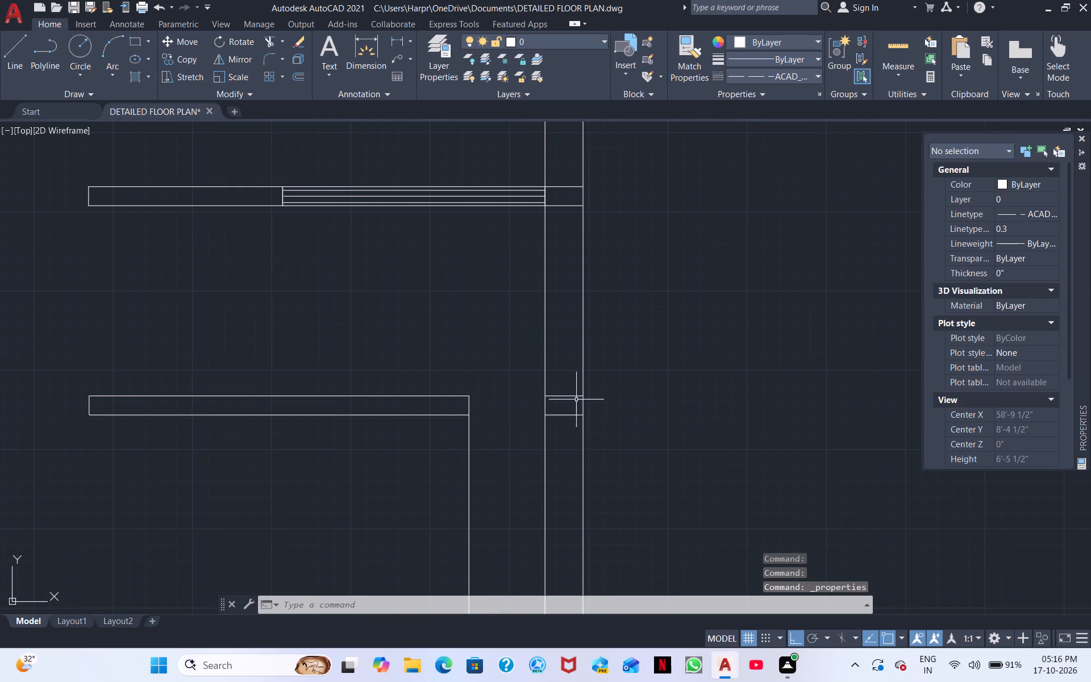
pyautogui.scroll(1, 545, 394)
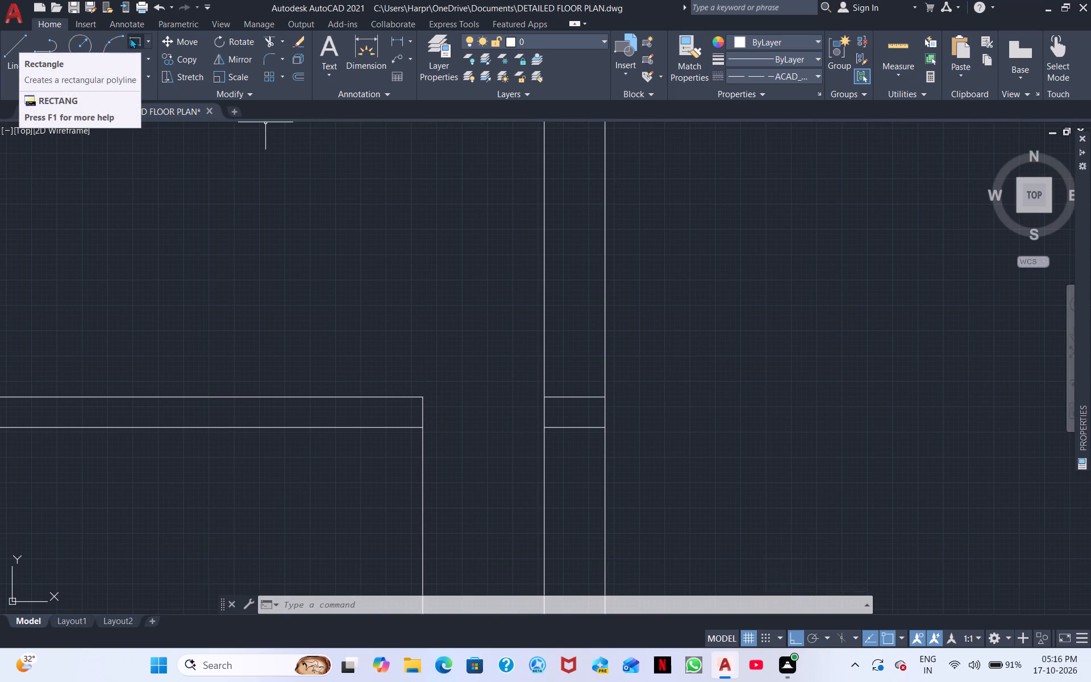
pyautogui.click(130, 38)
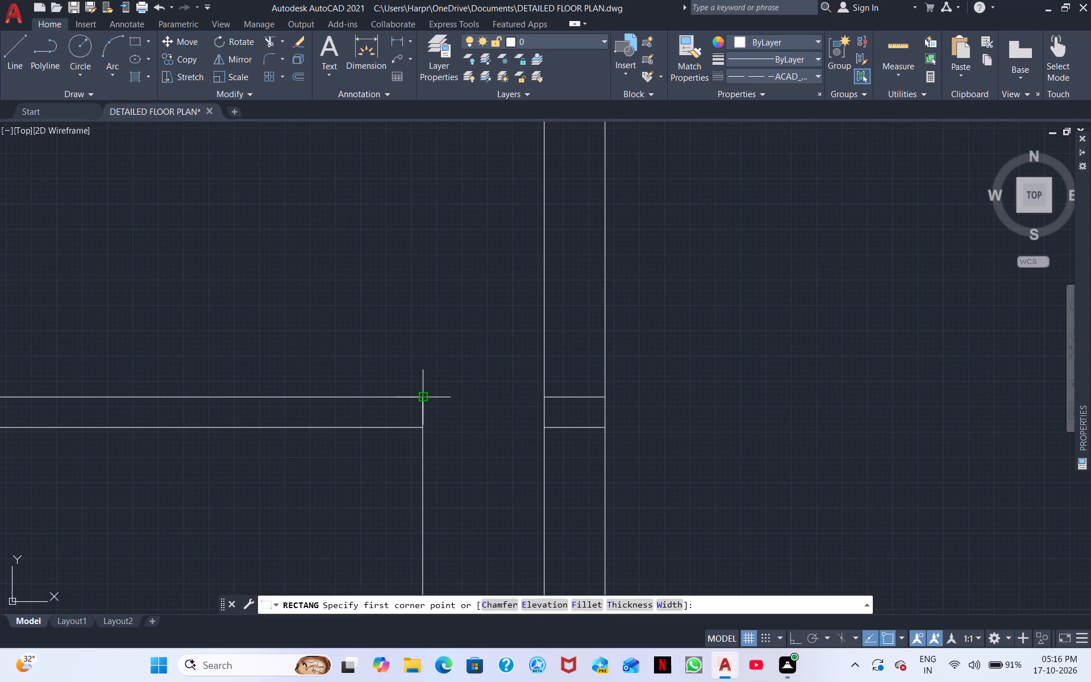
pyautogui.click(423, 397)
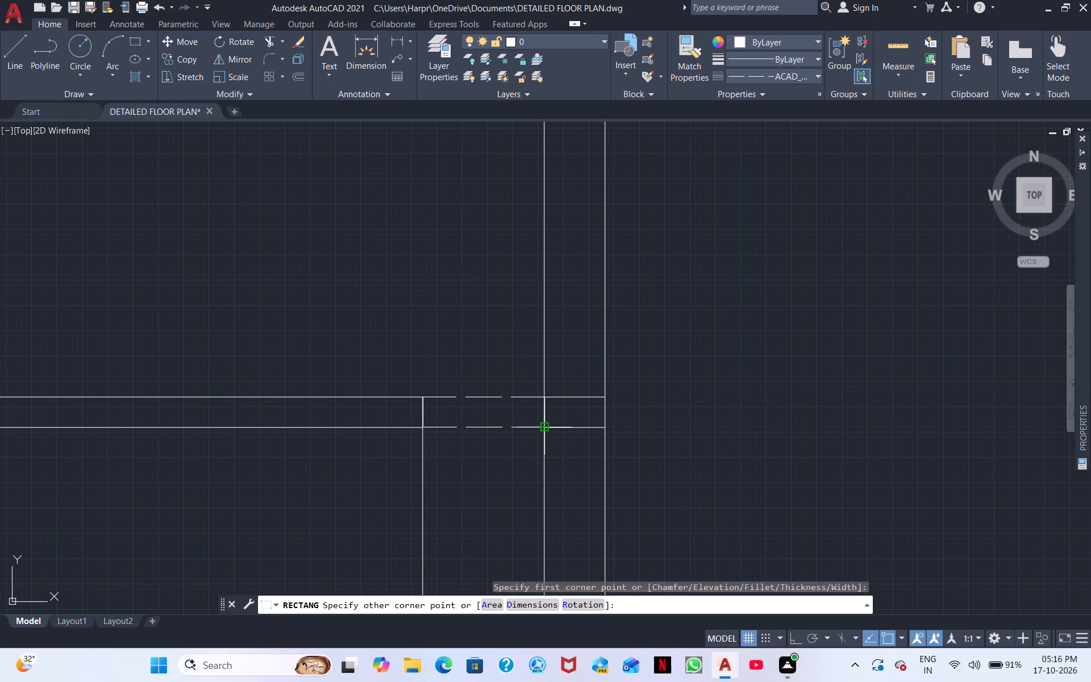
pyautogui.click(547, 430)
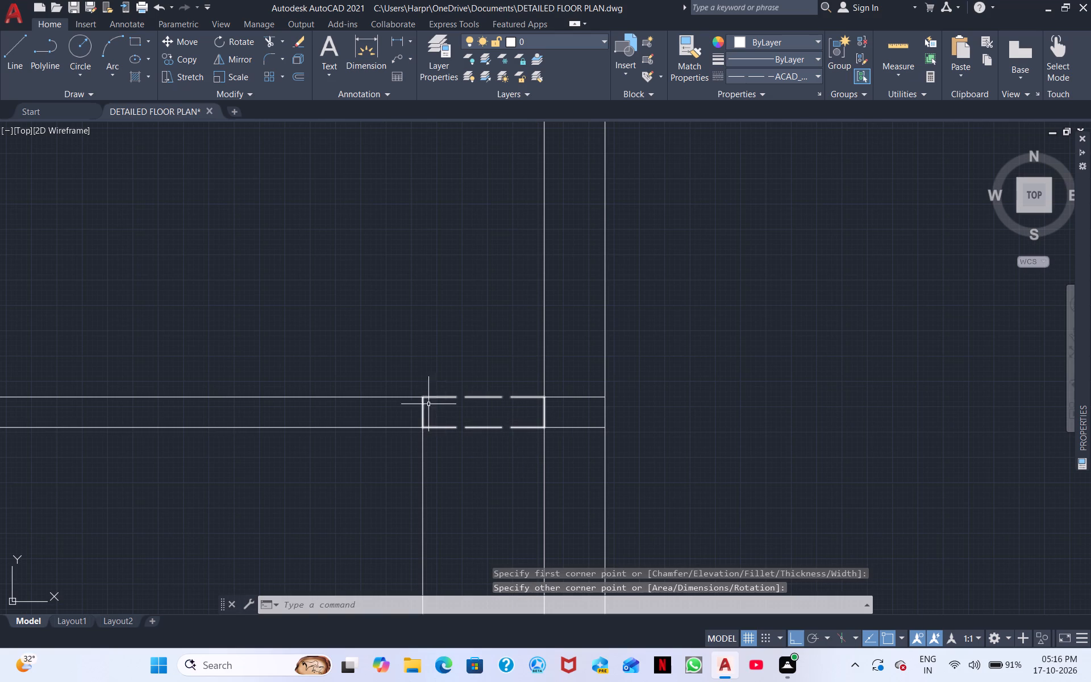
# Draw a second, narrower dashed rectangle inside the first, spanning the full width of the gap.
pyautogui.rightClick(445, 407)
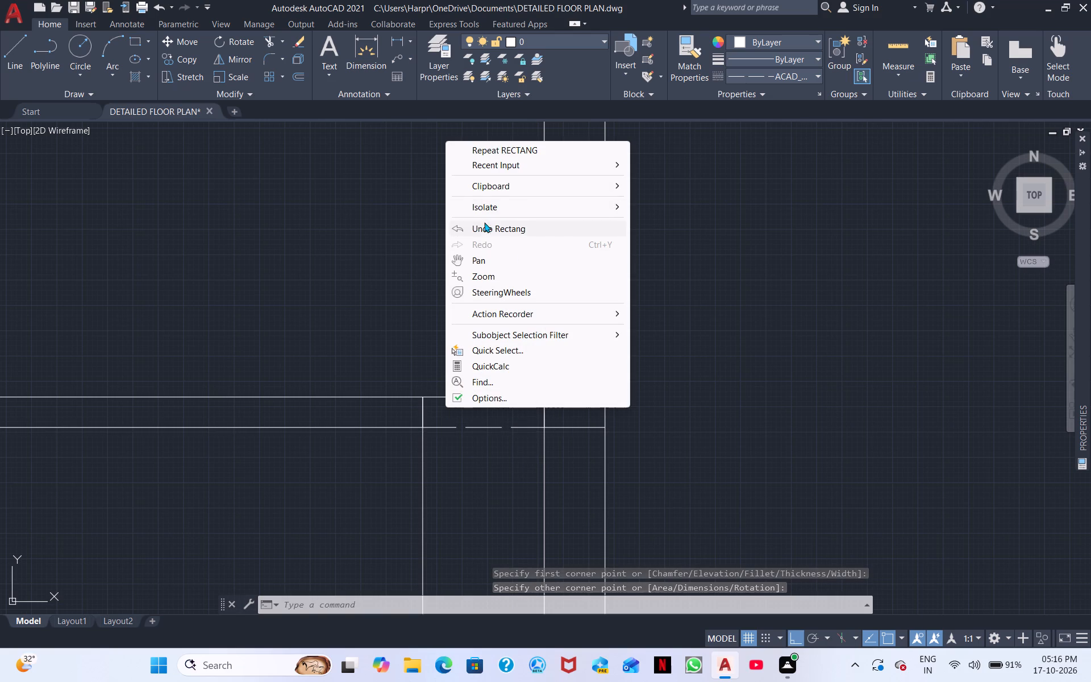
pyautogui.click(503, 152)
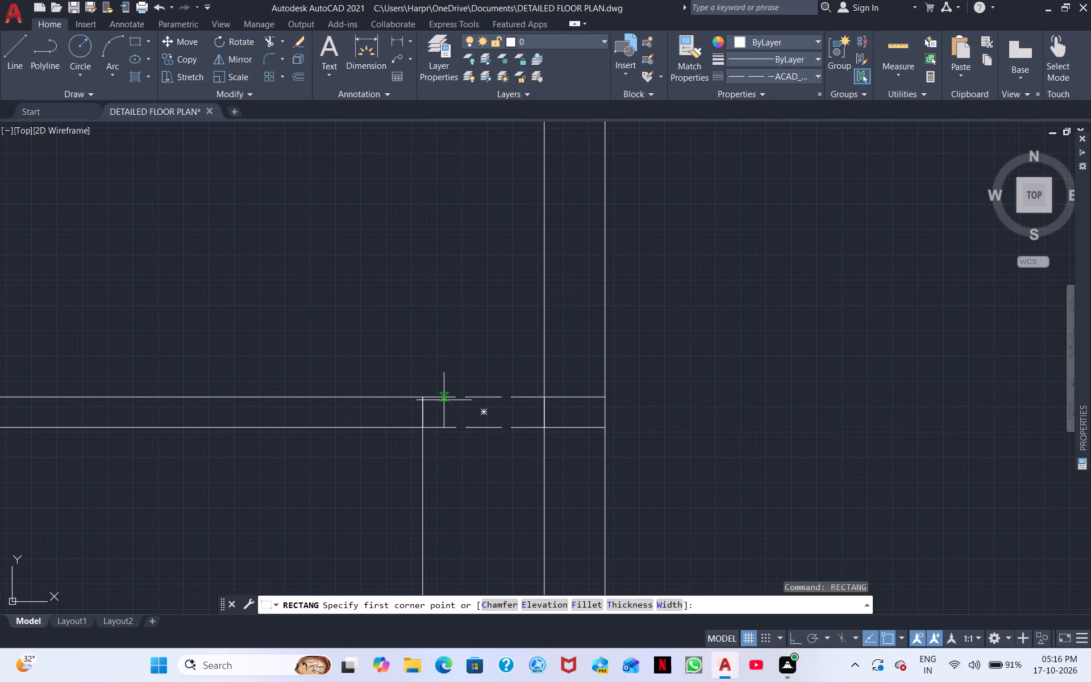
pyautogui.scroll(2, 417, 409)
pyautogui.click(430, 398)
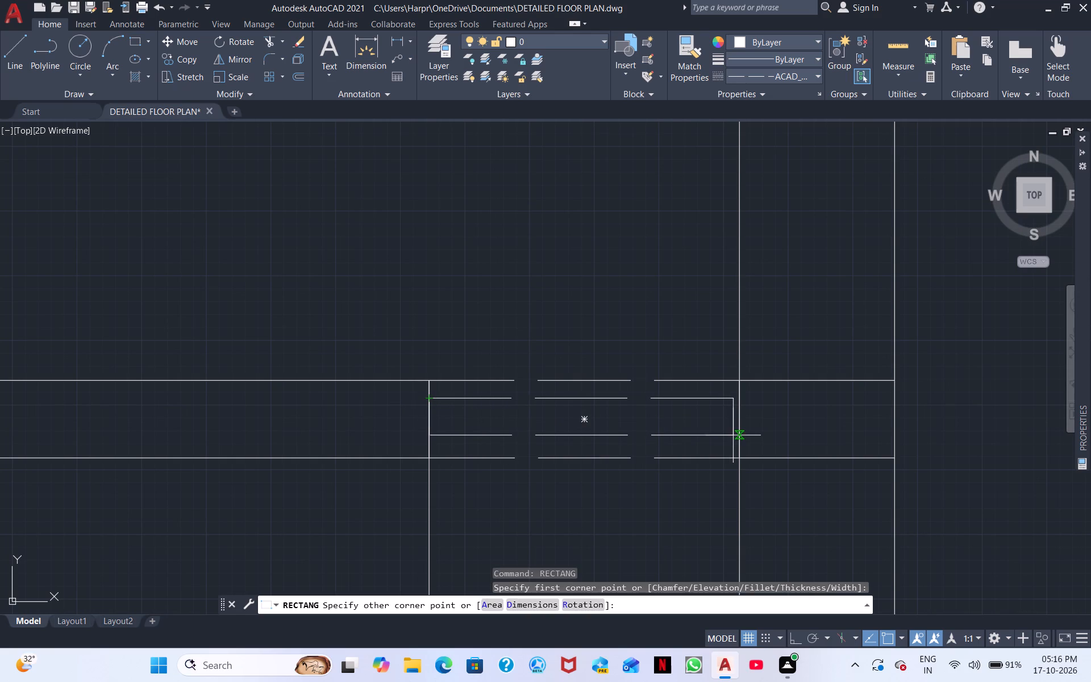
pyautogui.click(739, 438)
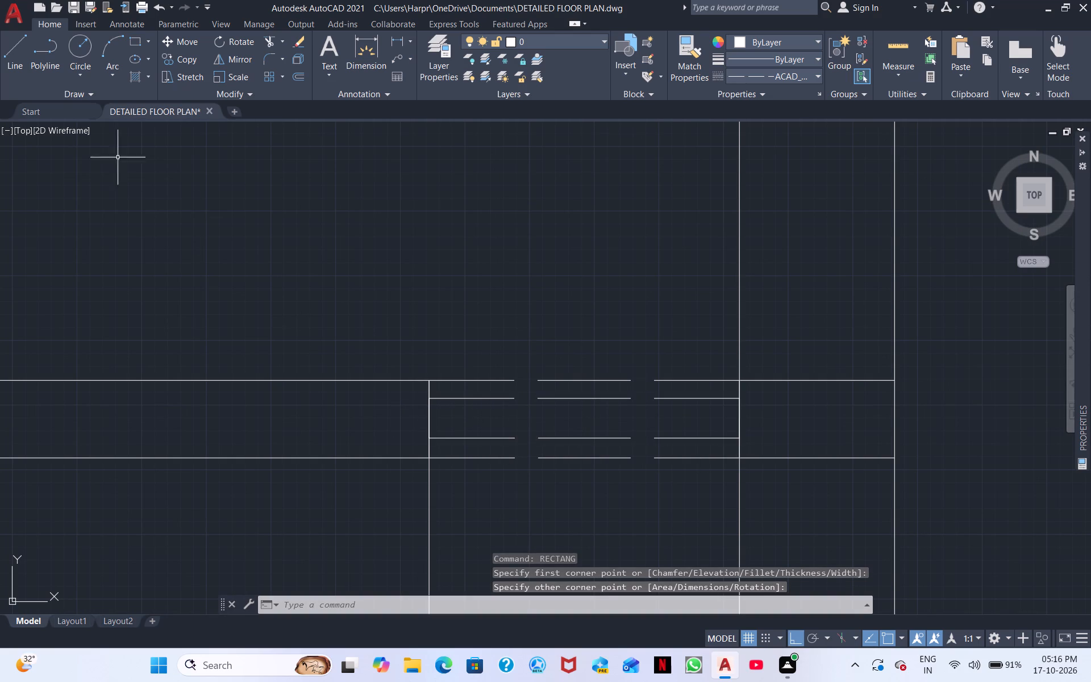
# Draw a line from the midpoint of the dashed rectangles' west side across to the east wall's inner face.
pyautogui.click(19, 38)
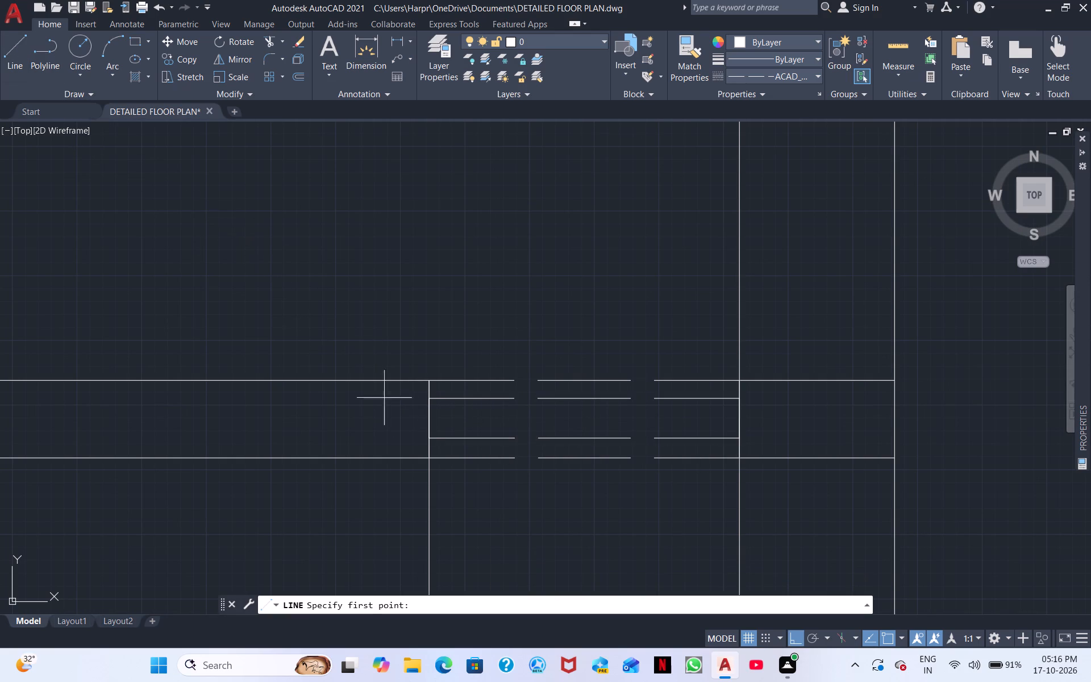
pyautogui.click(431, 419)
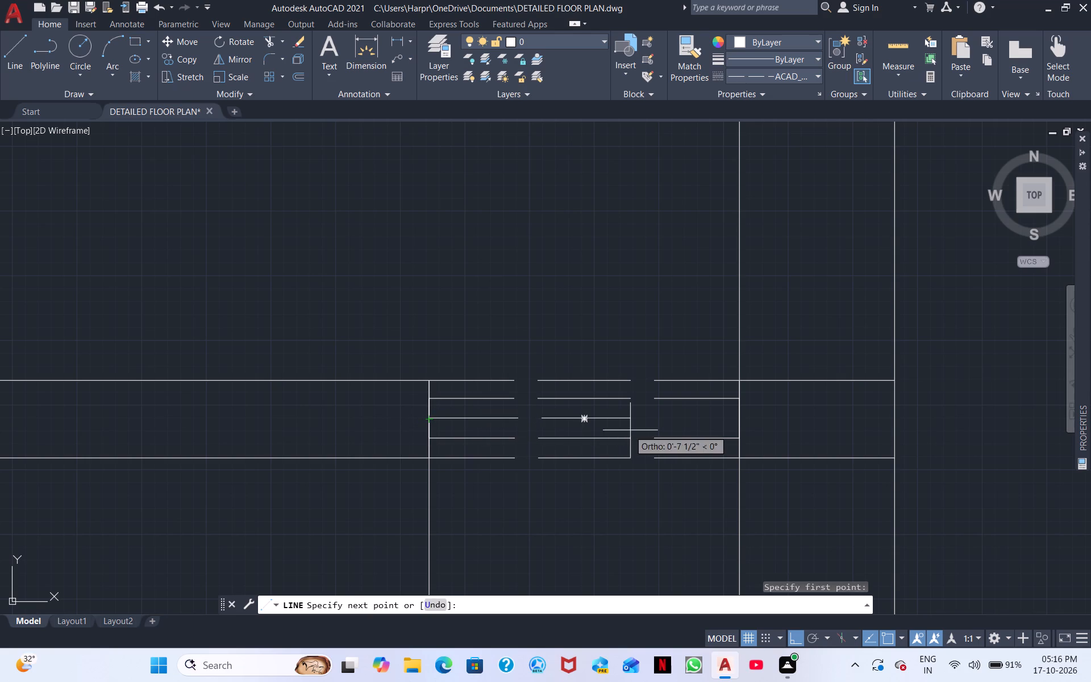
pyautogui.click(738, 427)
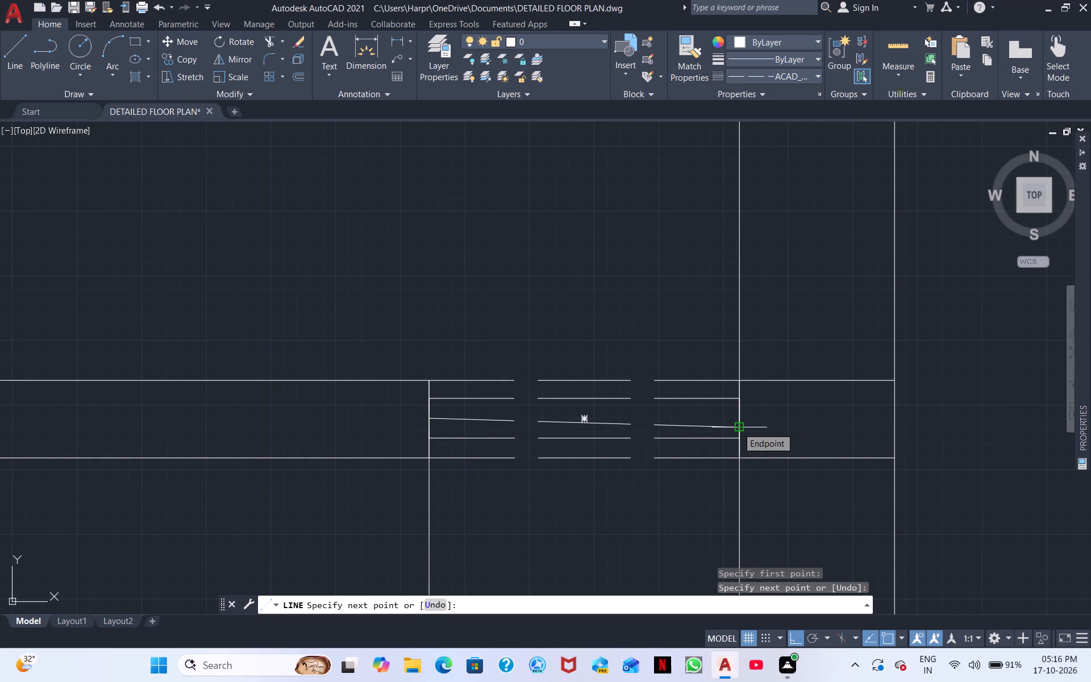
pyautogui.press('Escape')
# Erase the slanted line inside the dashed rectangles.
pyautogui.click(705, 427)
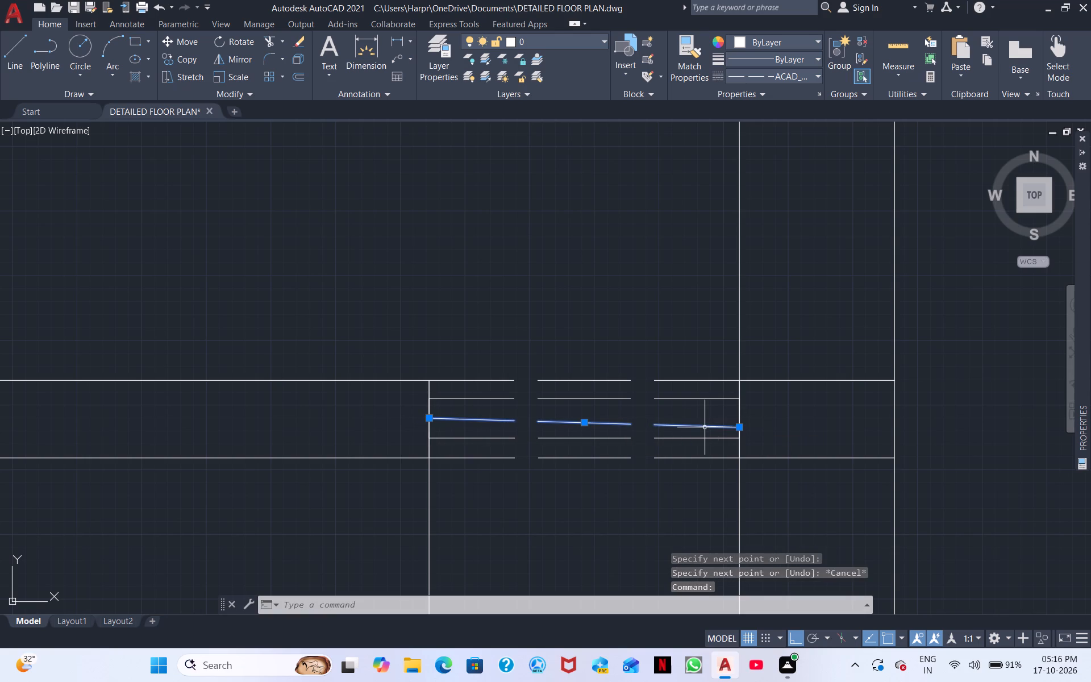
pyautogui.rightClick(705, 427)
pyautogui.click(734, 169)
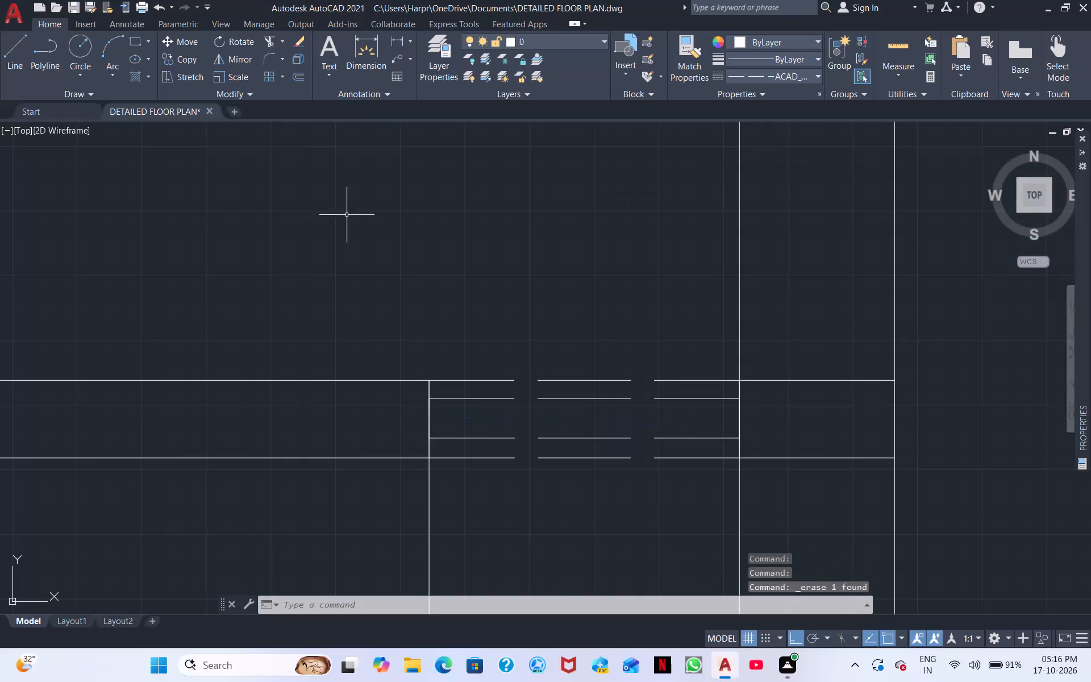
# Draw a level dashed centre line through the rectangles, from the midpoint of the west side to the east wall's inner face.
pyautogui.click(21, 53)
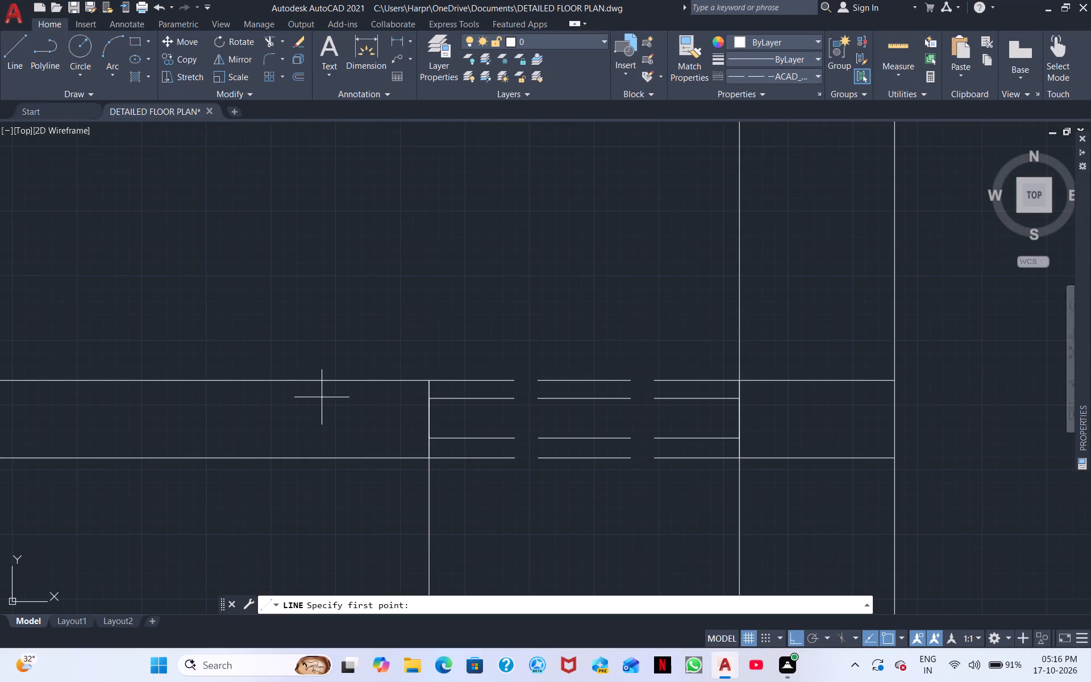
pyautogui.click(431, 419)
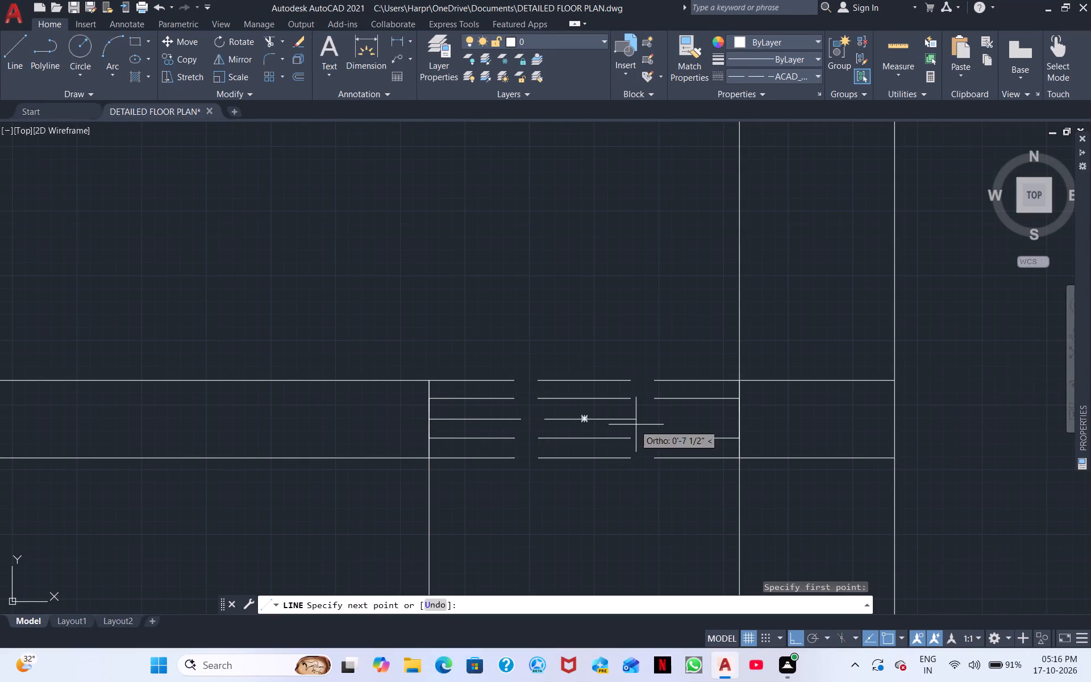
pyautogui.click(740, 419)
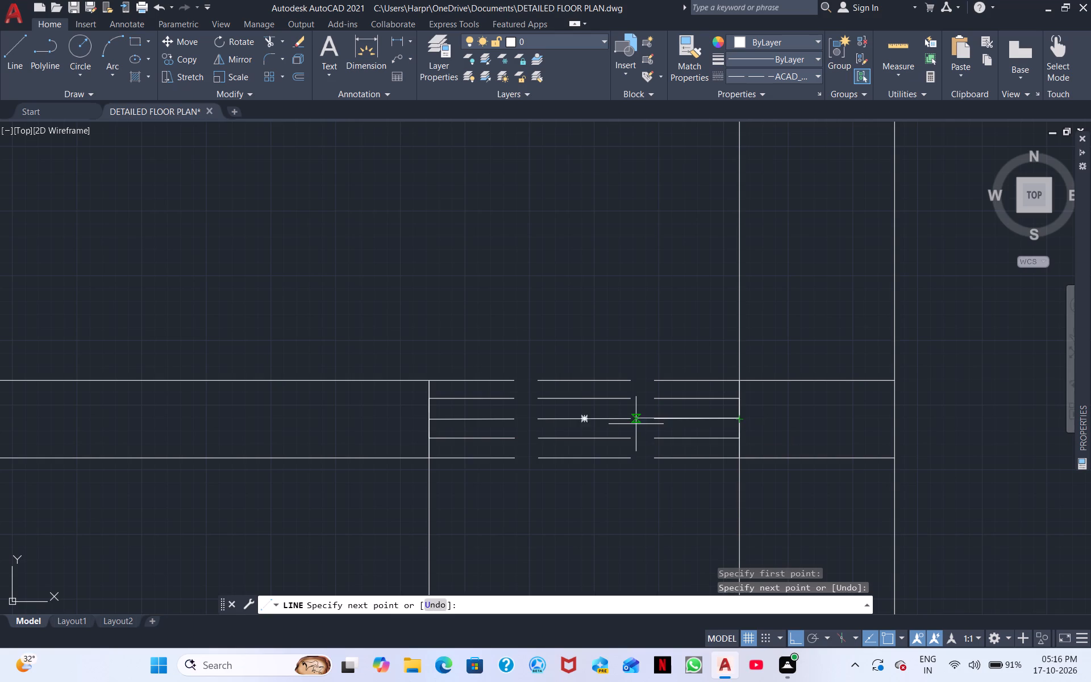
pyautogui.press('Escape')
# Draw a 4' dashed guide line due west from the east wall's inner face, between the upper and lower short walls.
pyautogui.scroll(-1, 627, 434)
pyautogui.scroll(-1, 641, 485)
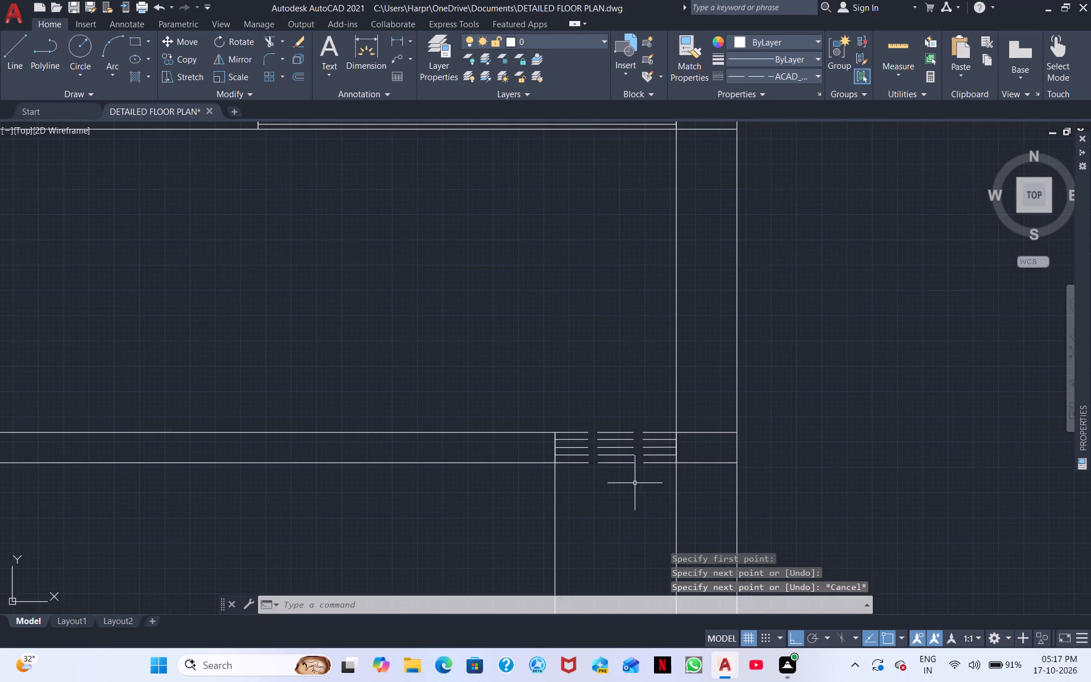
pyautogui.moveTo(635, 484); pyautogui.dragTo(655, 468, button='middle')
pyautogui.scroll(-1, 655, 468)
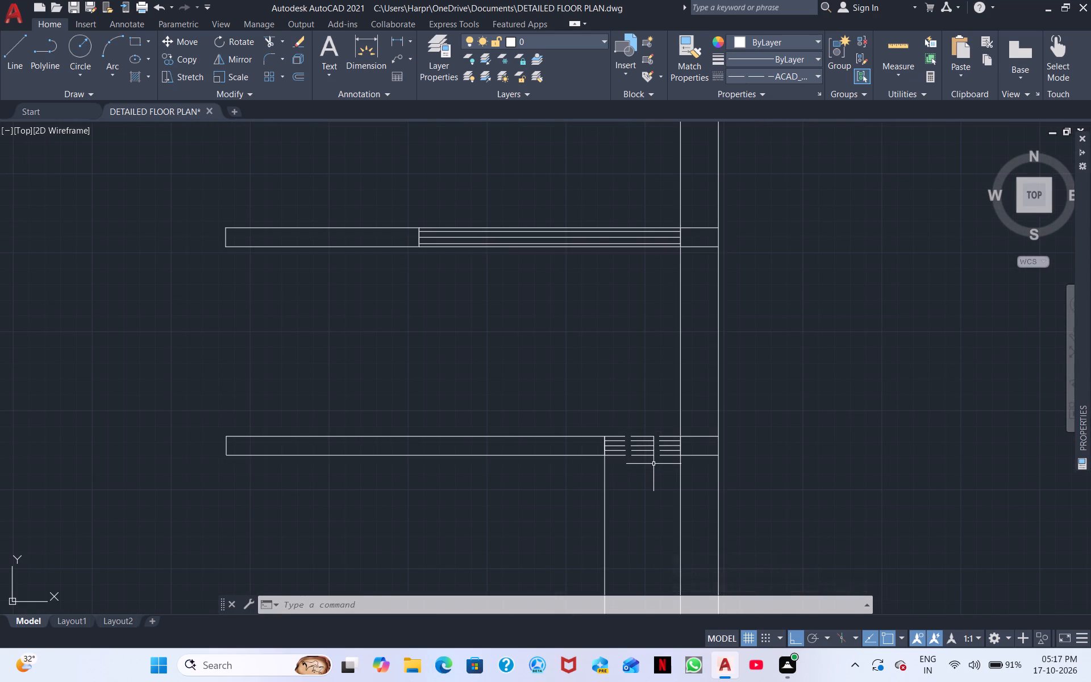
pyautogui.moveTo(657, 484); pyautogui.dragTo(696, 447, button='middle')
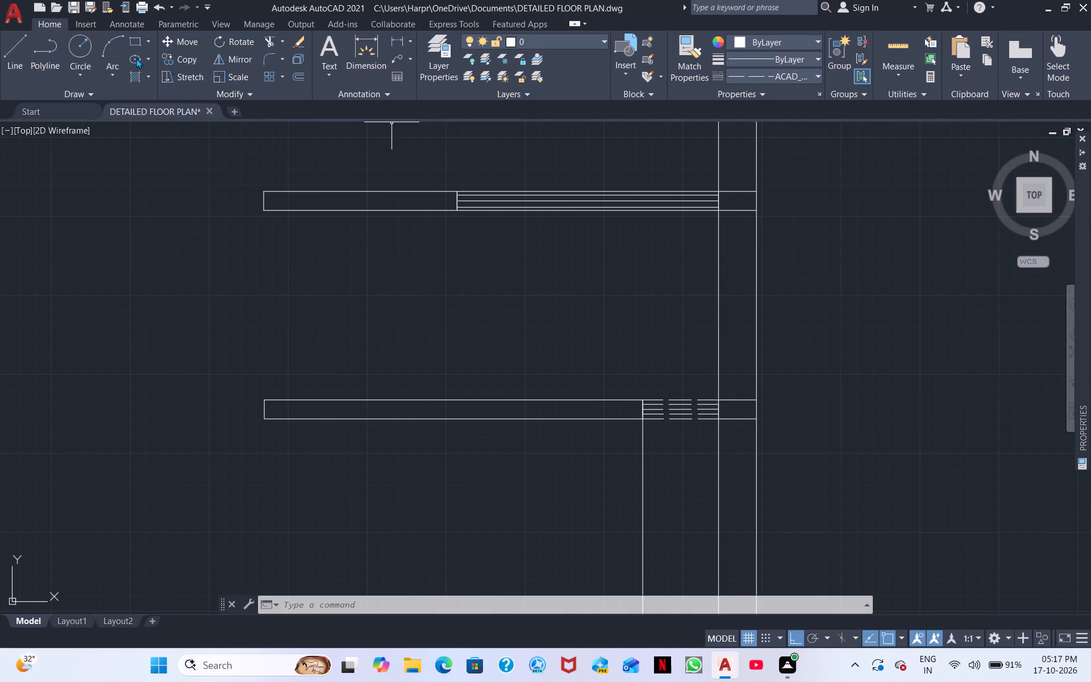
pyautogui.click(15, 49)
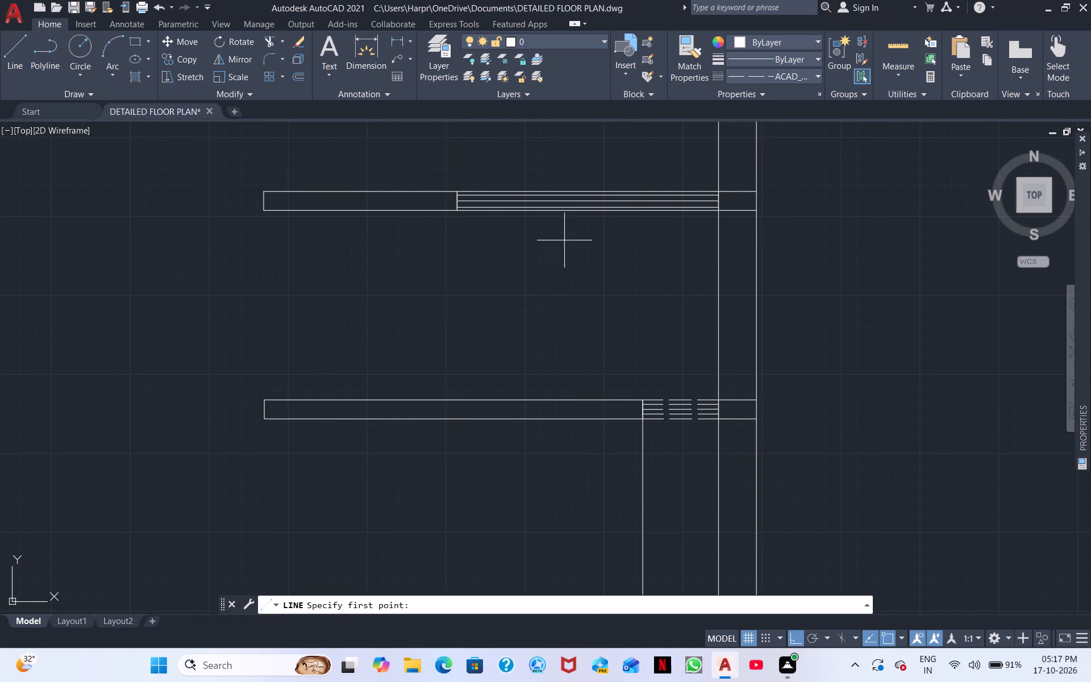
pyautogui.scroll(2, 719, 289)
pyautogui.click(718, 289)
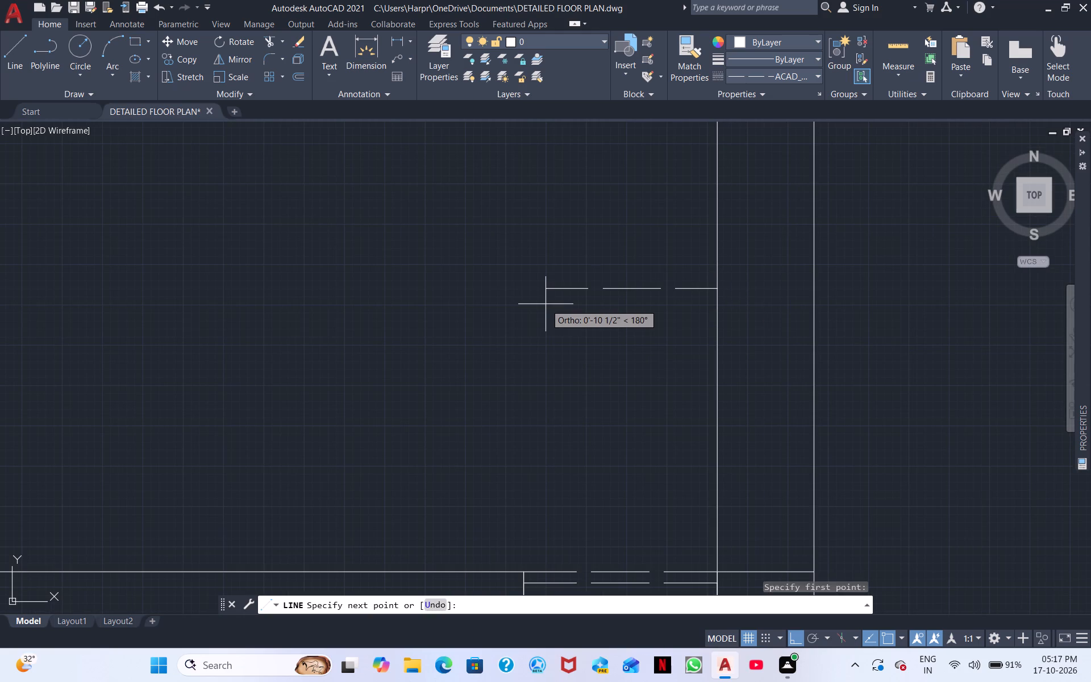
pyautogui.write("4'")
pyautogui.press('Return')
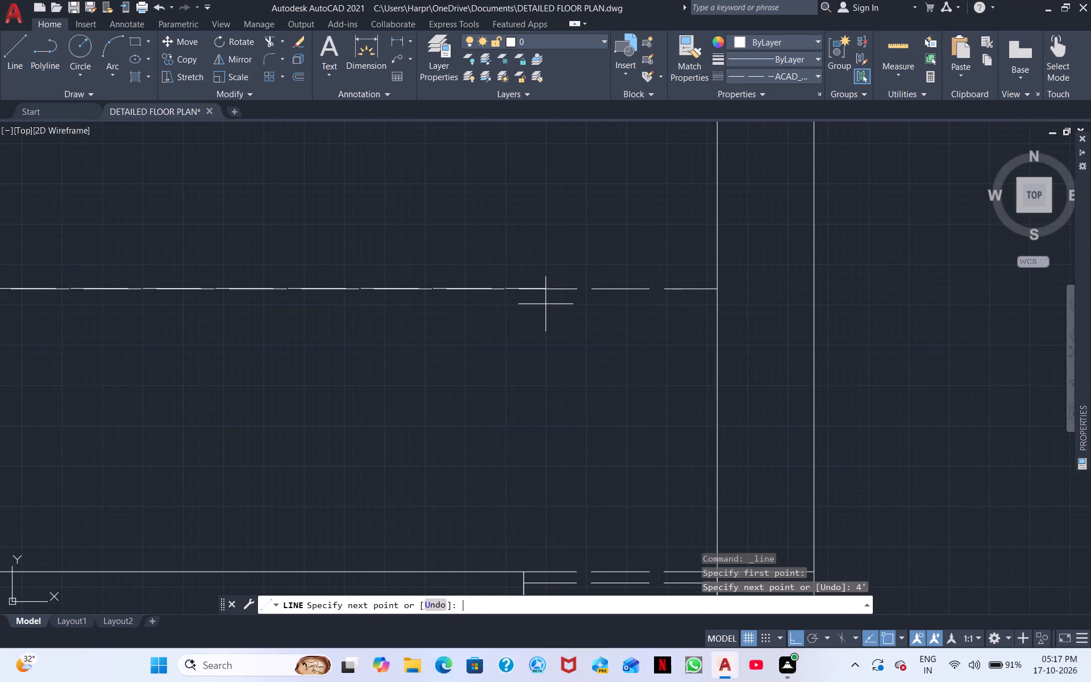
pyautogui.scroll(-1, 358, 325)
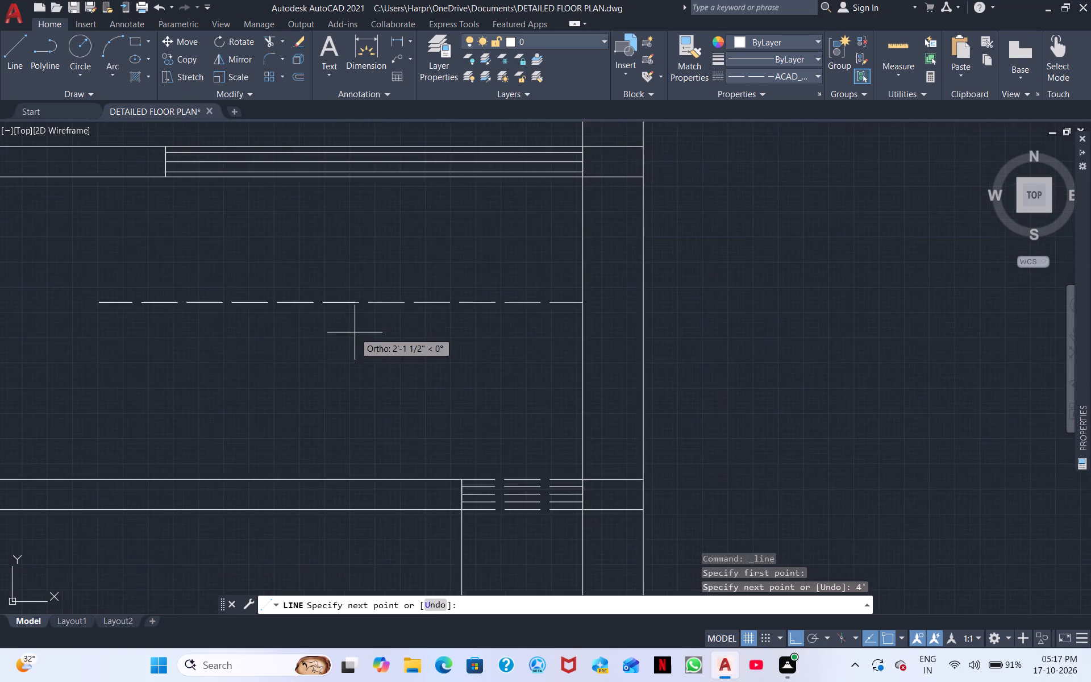
pyautogui.moveTo(356, 337); pyautogui.dragTo(536, 372, button='middle')
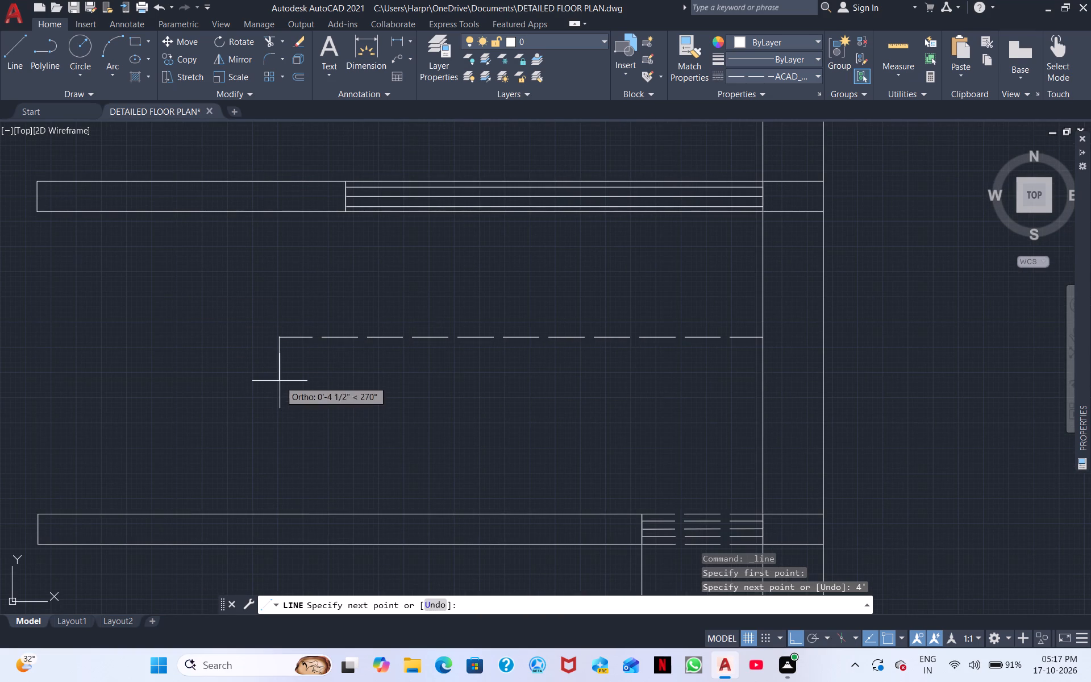
pyautogui.press('Escape')
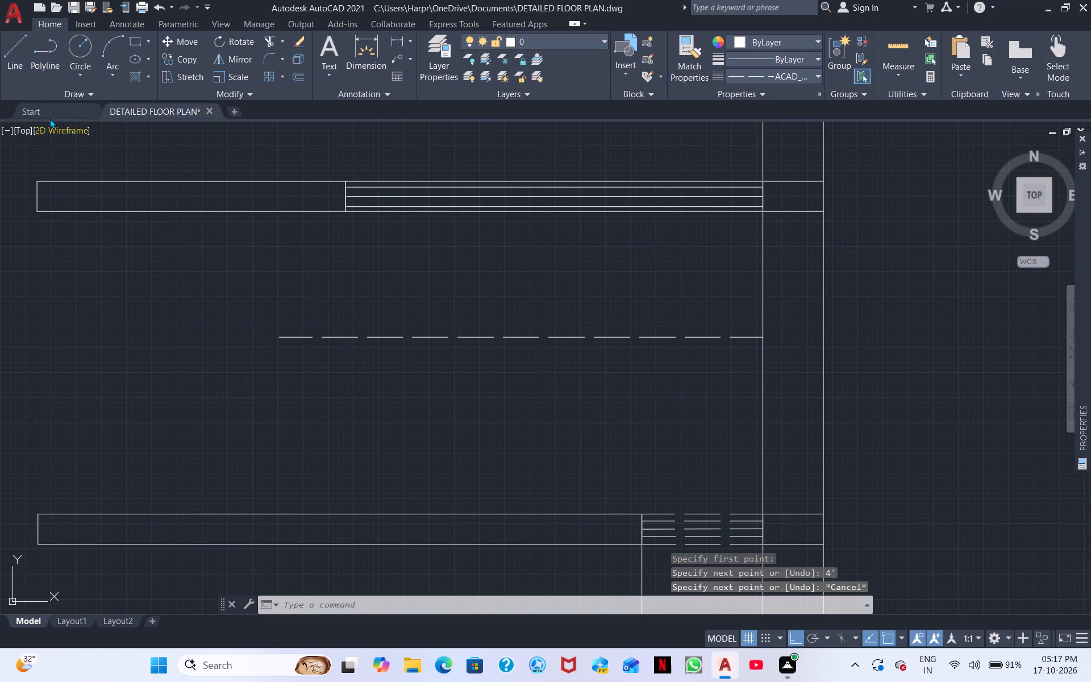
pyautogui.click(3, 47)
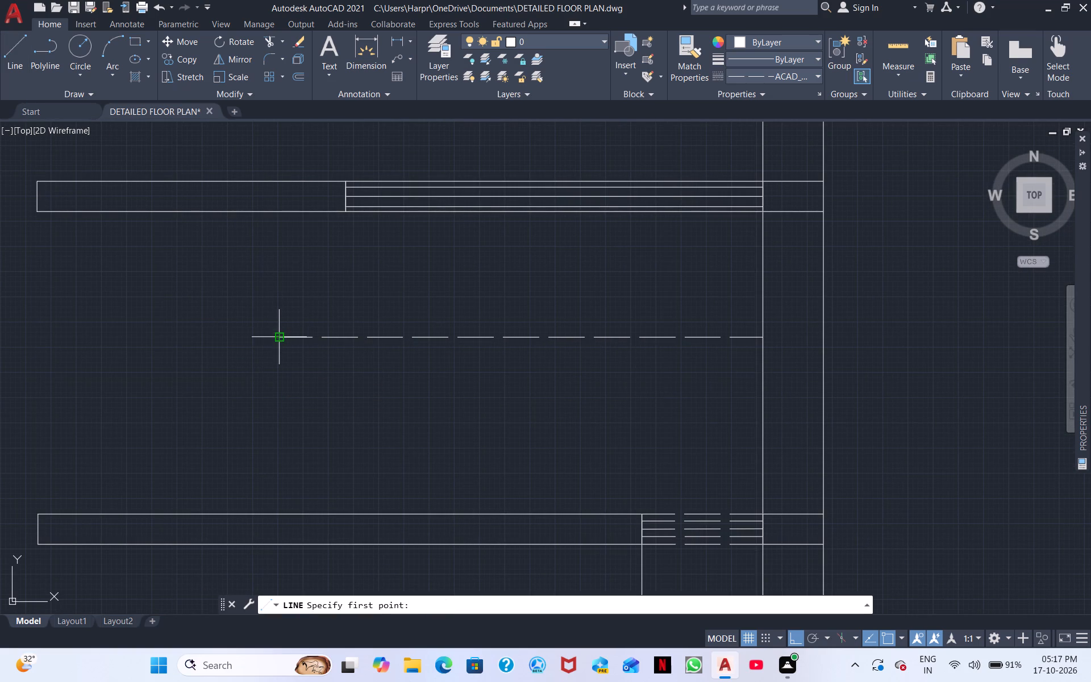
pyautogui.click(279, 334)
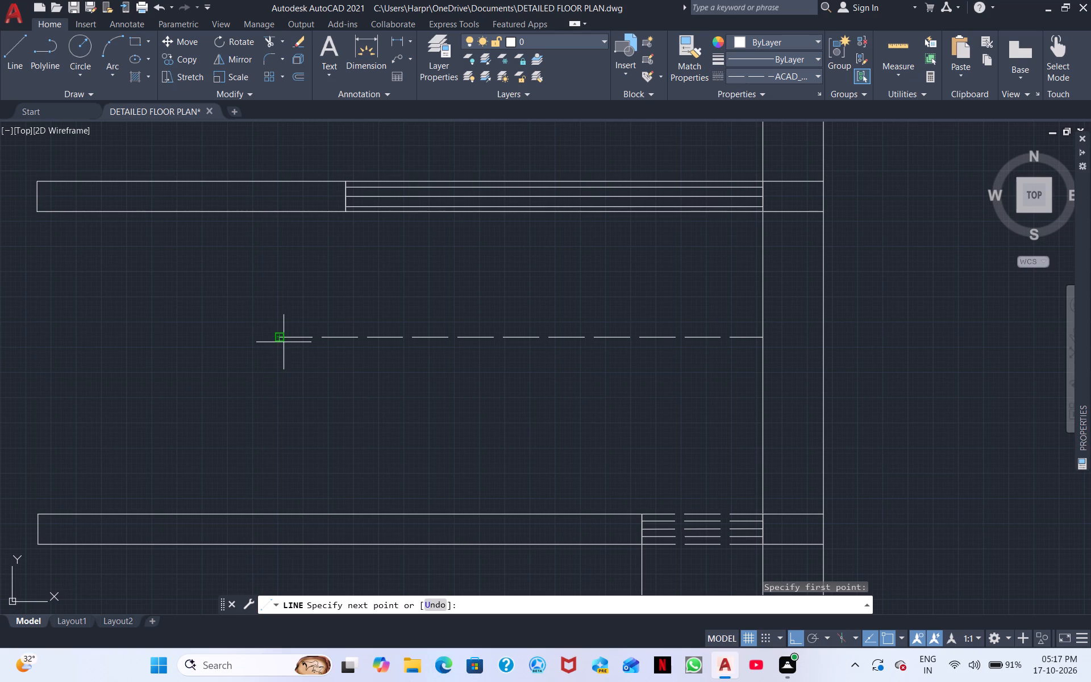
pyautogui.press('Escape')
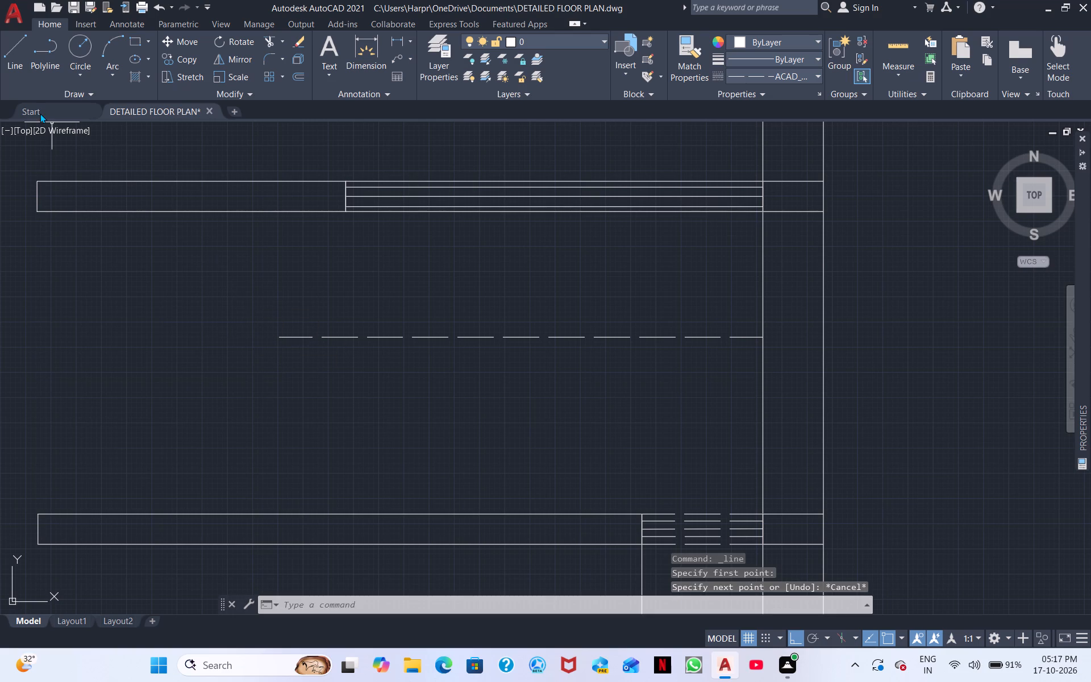
# Draw a vertical dashed line from the upper short wall to the lower one, passing through the 4' line's west end.
pyautogui.click(23, 58)
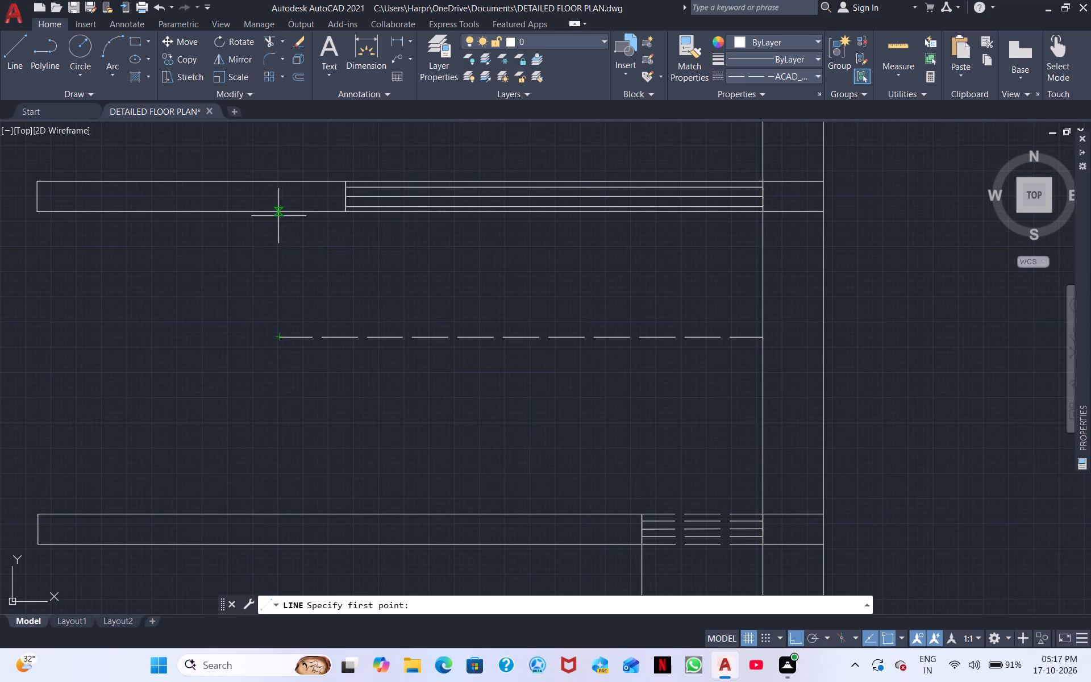
pyautogui.moveTo(297, 245); pyautogui.dragTo(511, 237, button='middle')
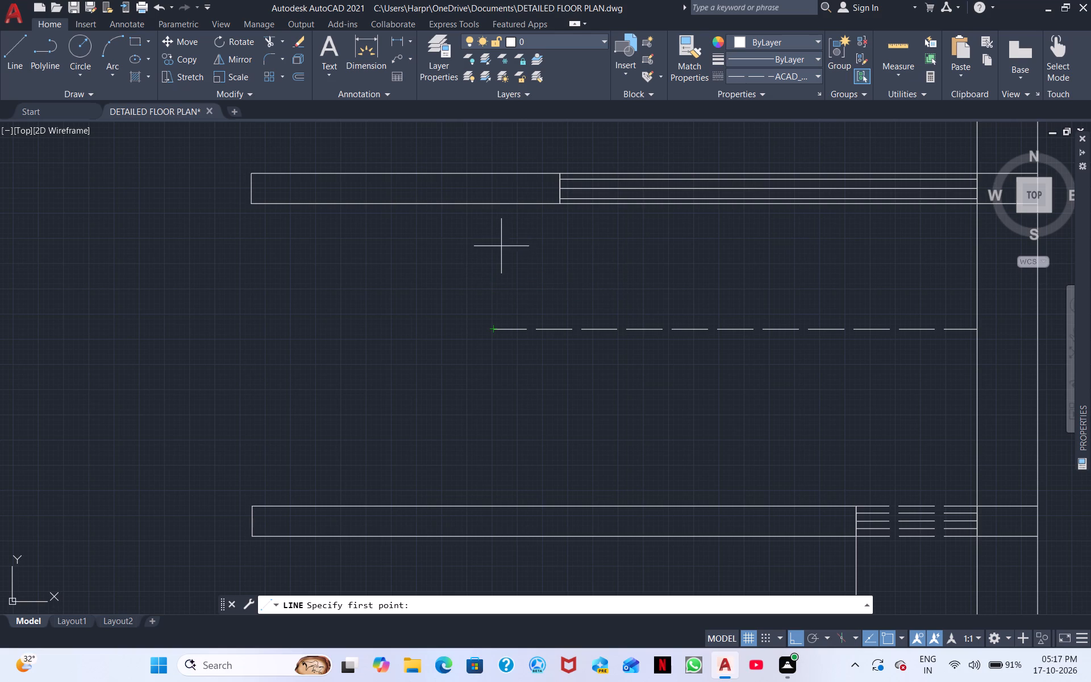
pyautogui.click(493, 207)
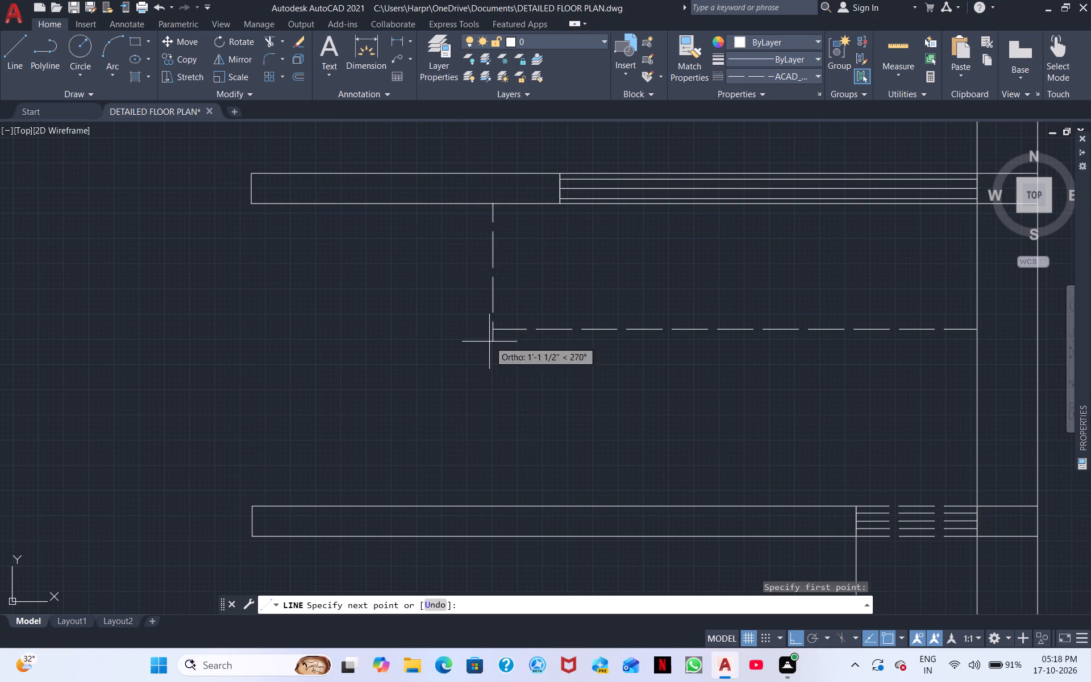
pyautogui.scroll(-2, 488, 390)
pyautogui.scroll(3, 488, 399)
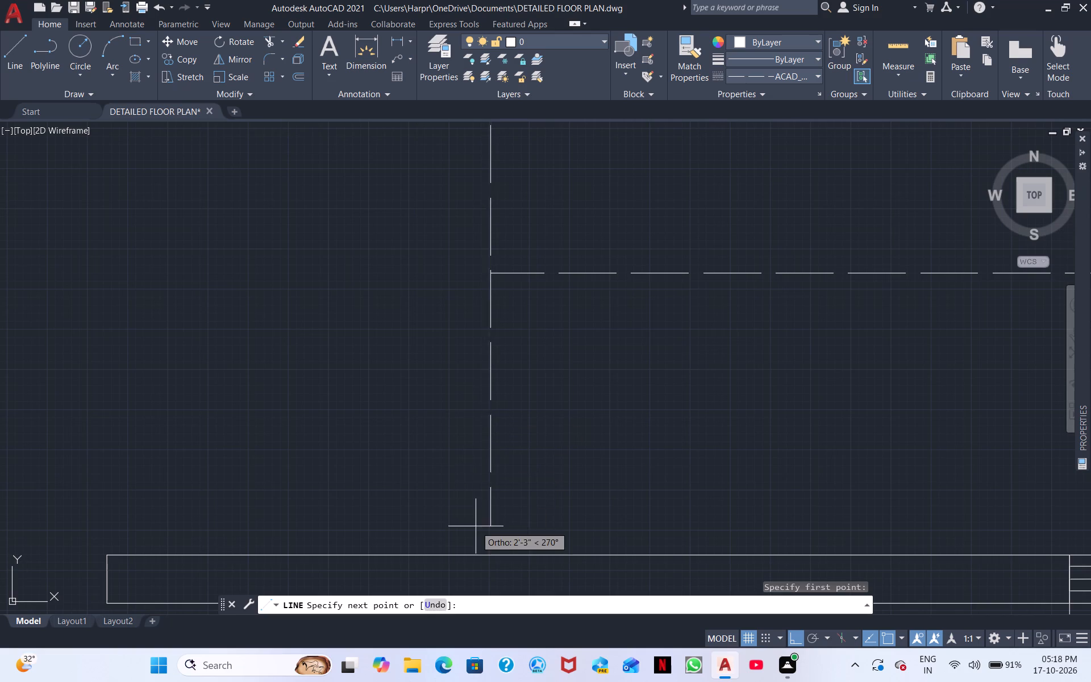
pyautogui.click(493, 558)
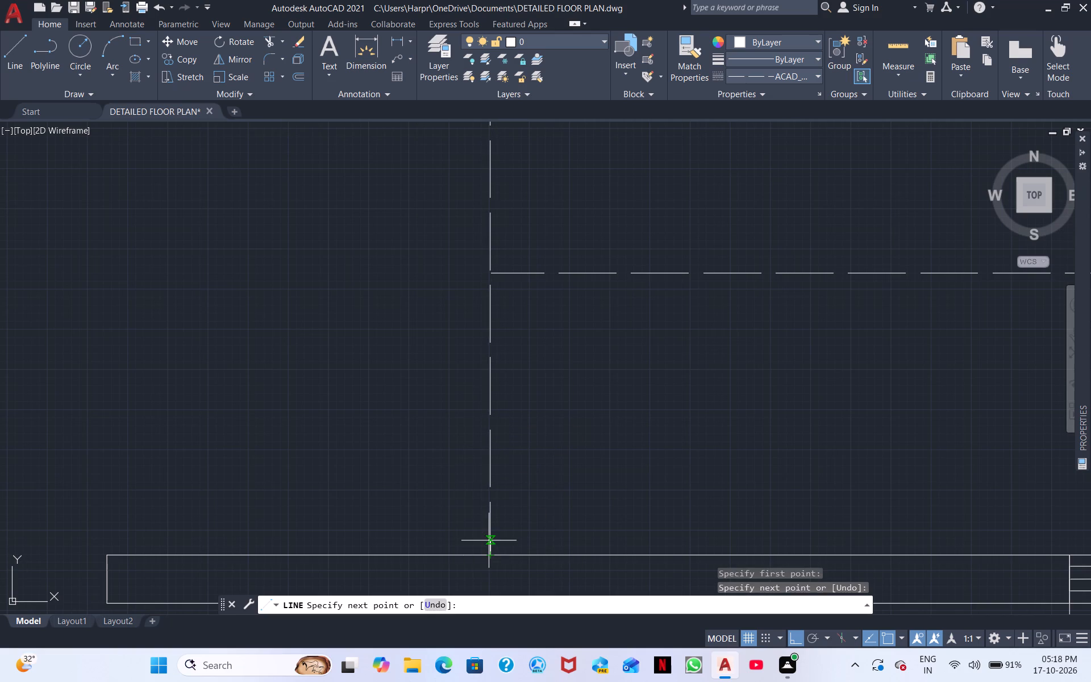
pyautogui.press('Escape')
# Erase the horizontal 4' dashed guide line between the two short walls.
pyautogui.scroll(-2, 622, 438)
pyautogui.click(681, 425)
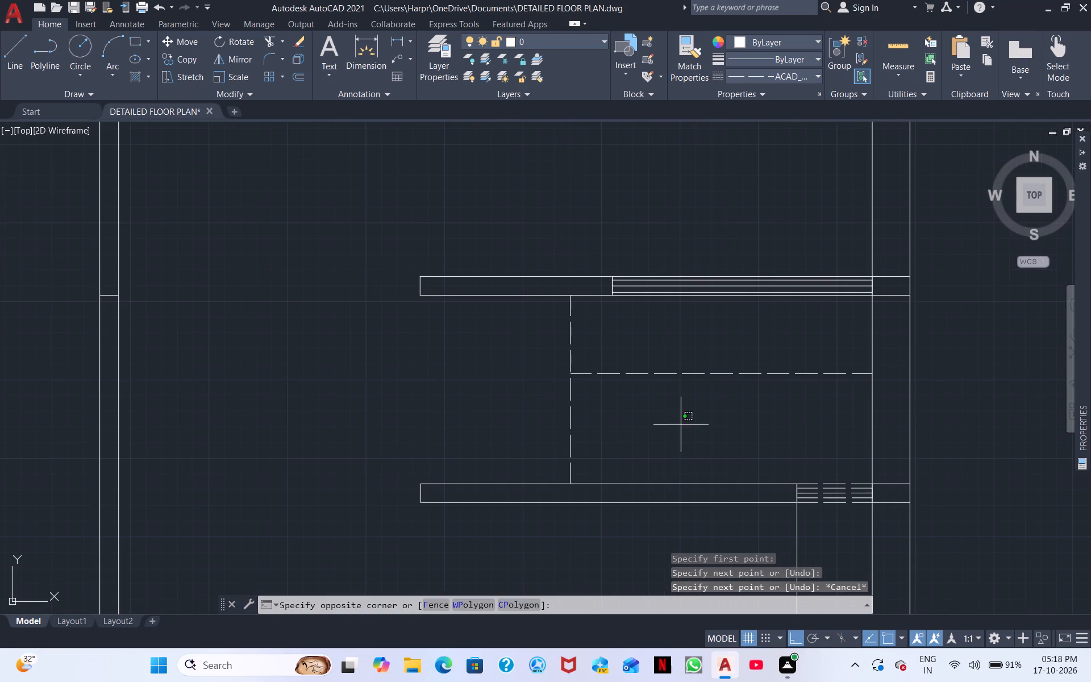
pyautogui.click(651, 360)
pyautogui.rightClick(650, 360)
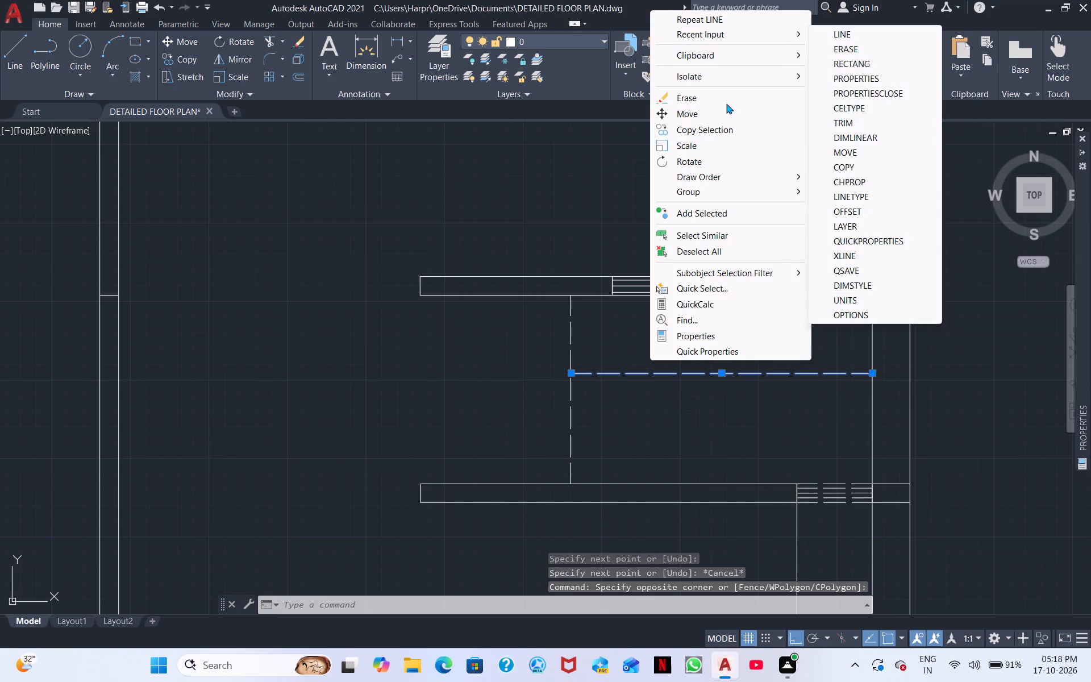
pyautogui.click(712, 99)
# Draw a dashed diagonal from the vertical dashed line's top end to the corner where the lower short wall meets the east wall.
pyautogui.rightClick(731, 364)
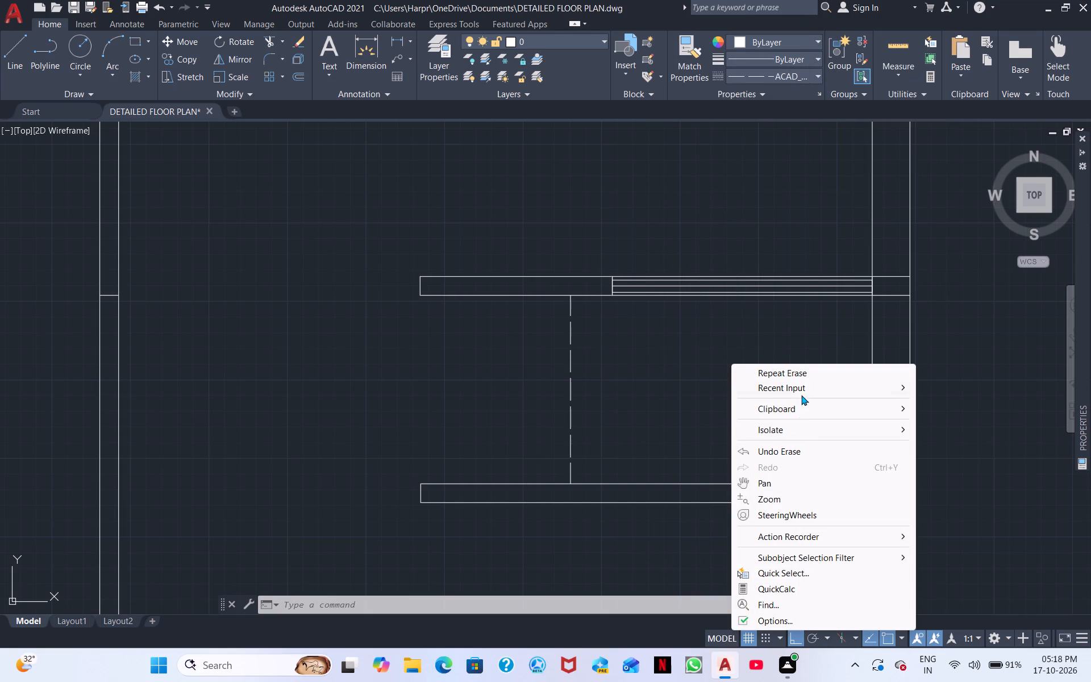
pyautogui.click(792, 389)
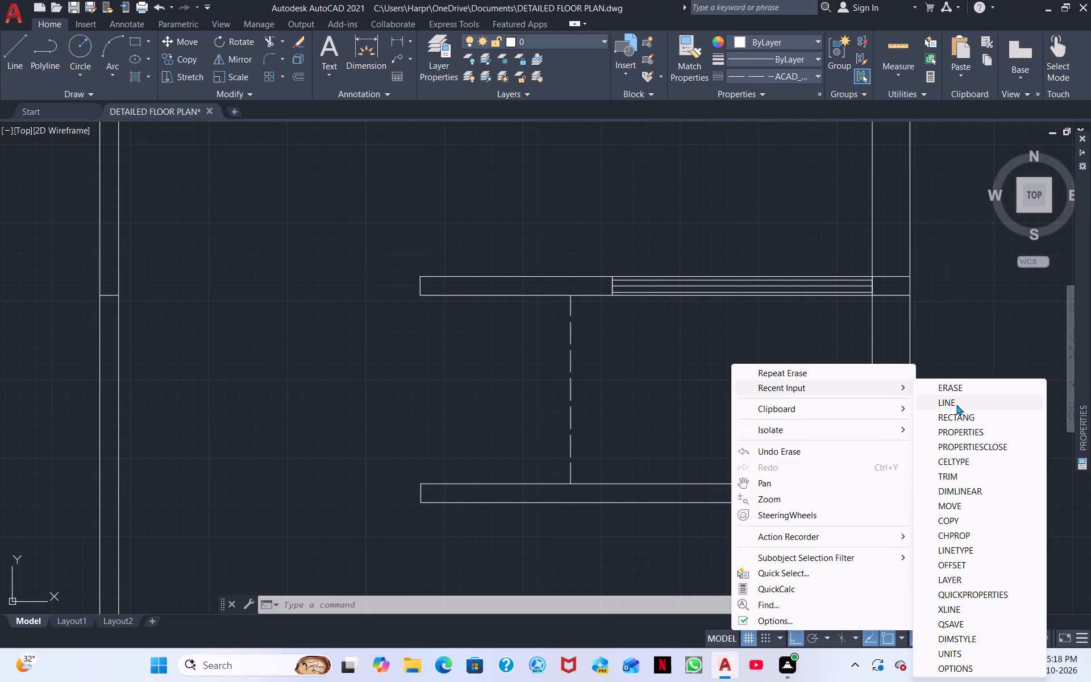
pyautogui.click(956, 405)
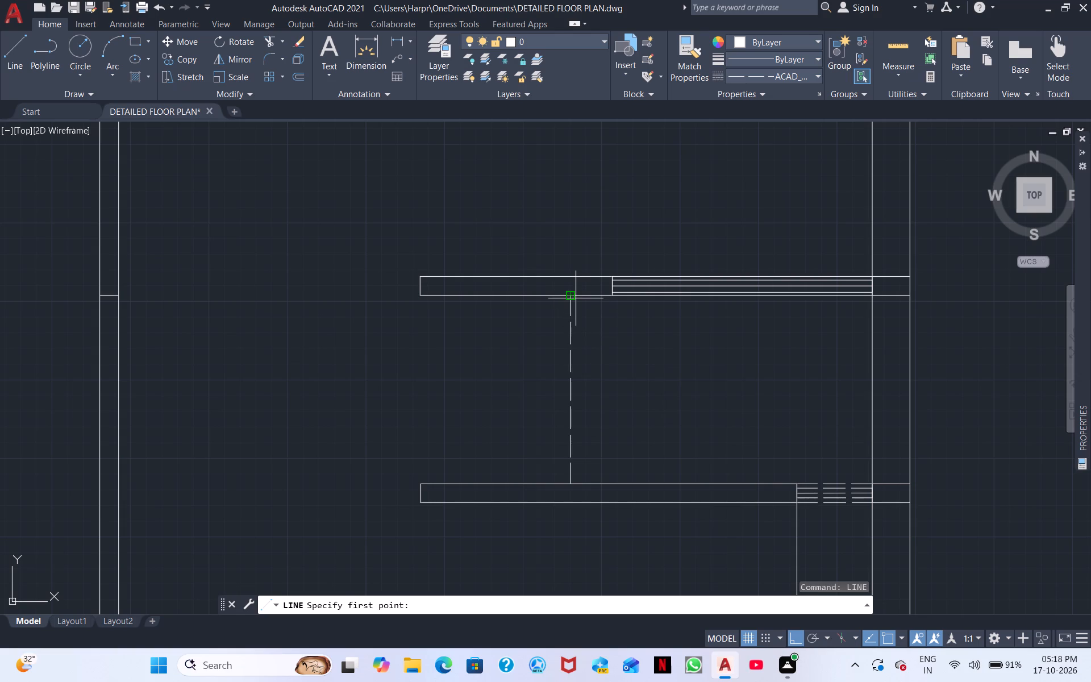
pyautogui.click(576, 298)
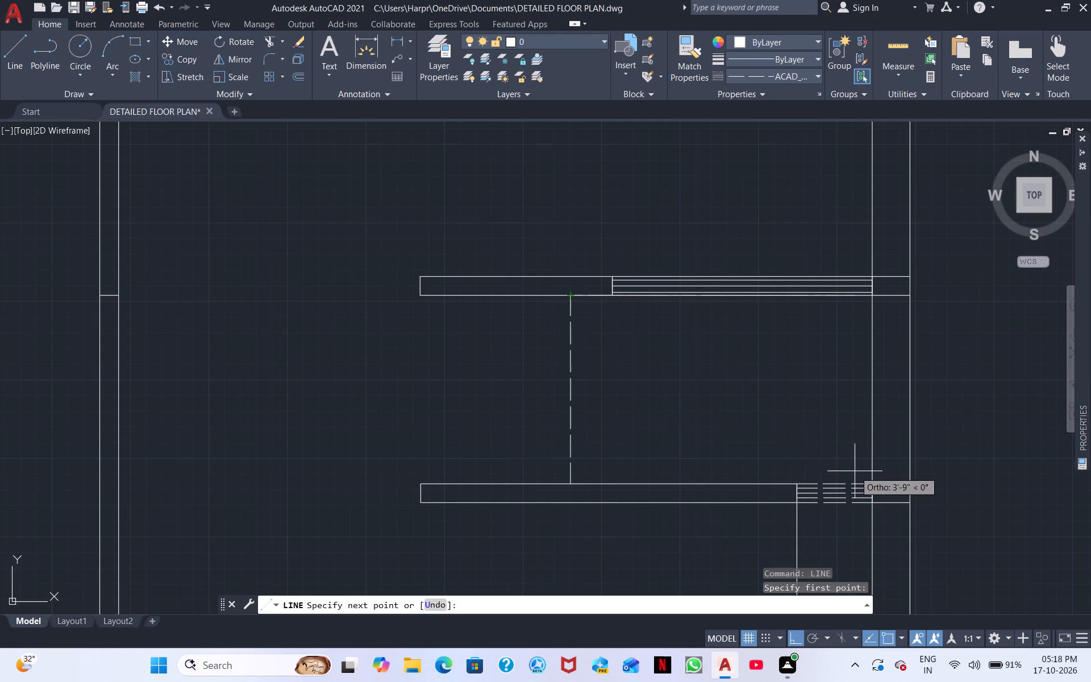
pyautogui.click(872, 485)
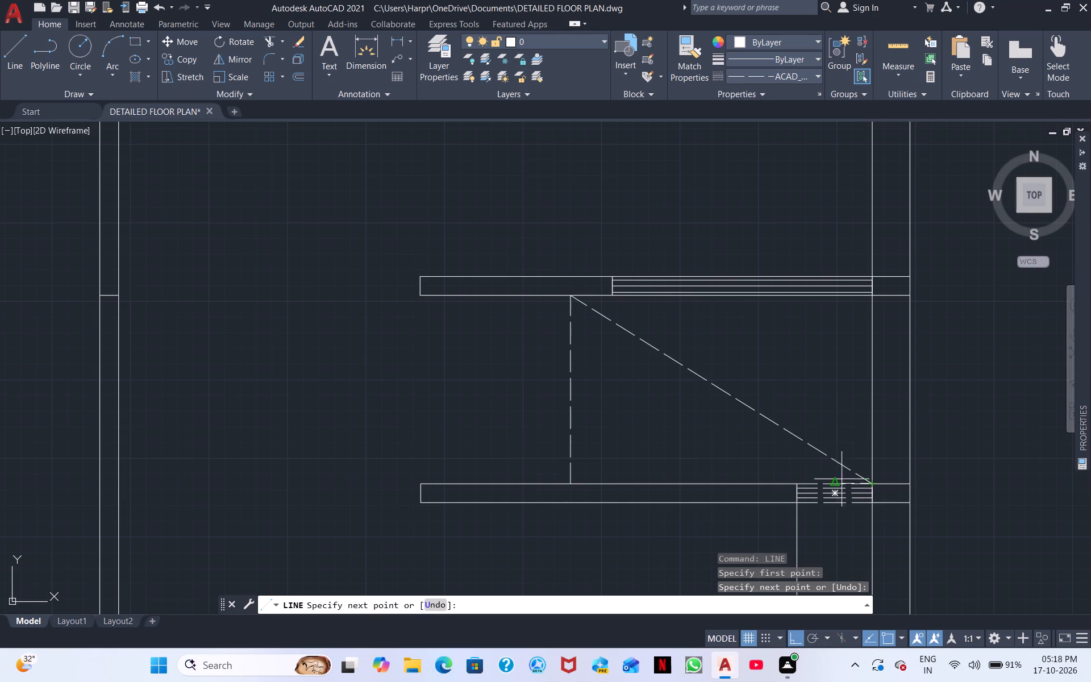
pyautogui.press('Escape')
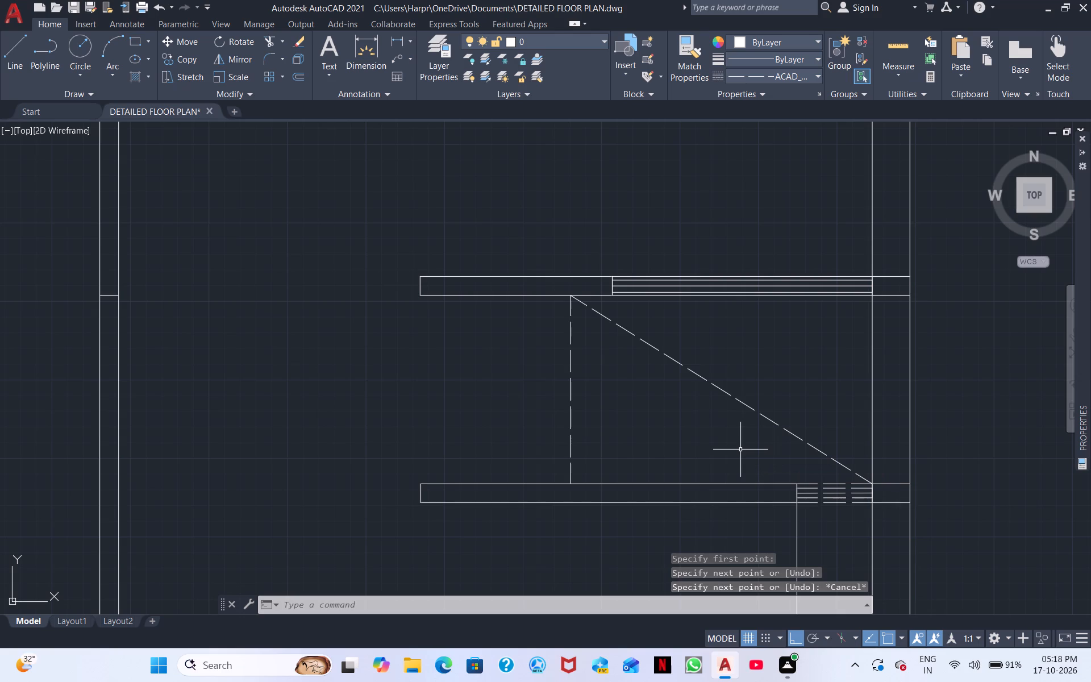
# Draw the opposite dashed diagonal from the upper short wall's corner at the east wall to the vertical dashed line's bottom end.
pyautogui.press('space')
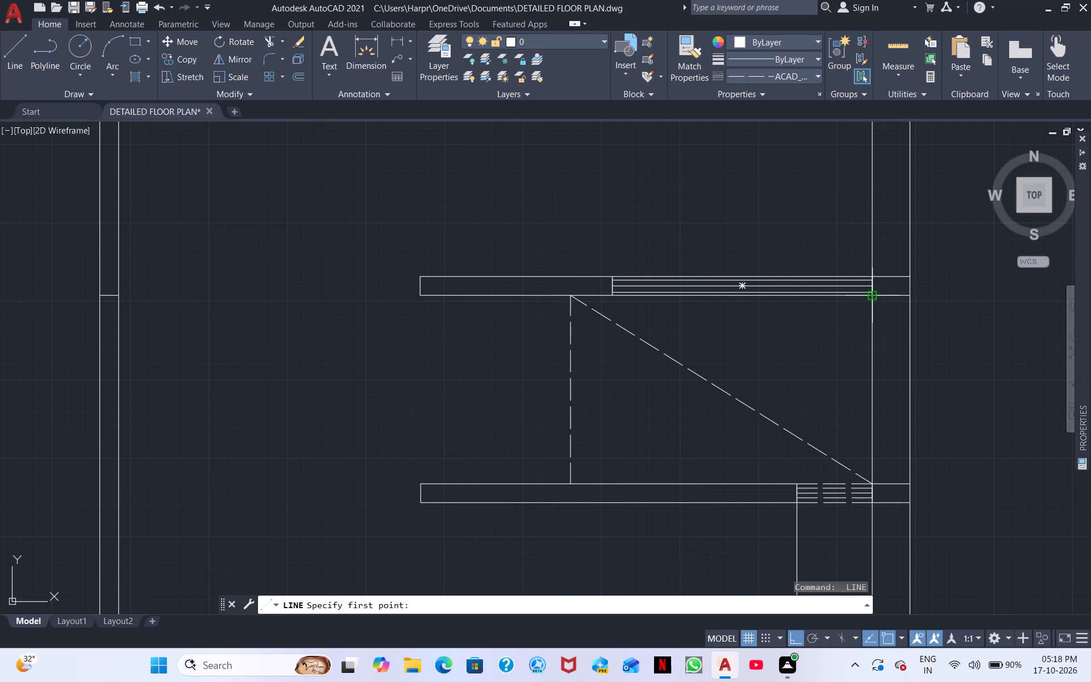
pyautogui.scroll(2, 861, 298)
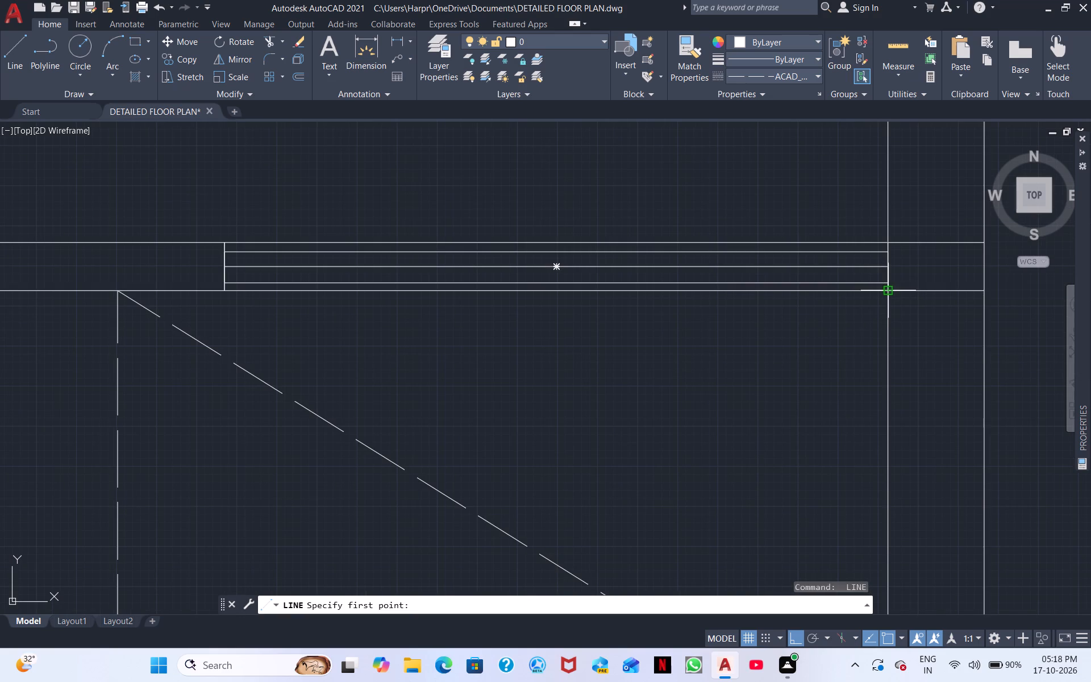
pyautogui.click(886, 293)
pyautogui.moveTo(727, 454); pyautogui.dragTo(761, 348, button='middle')
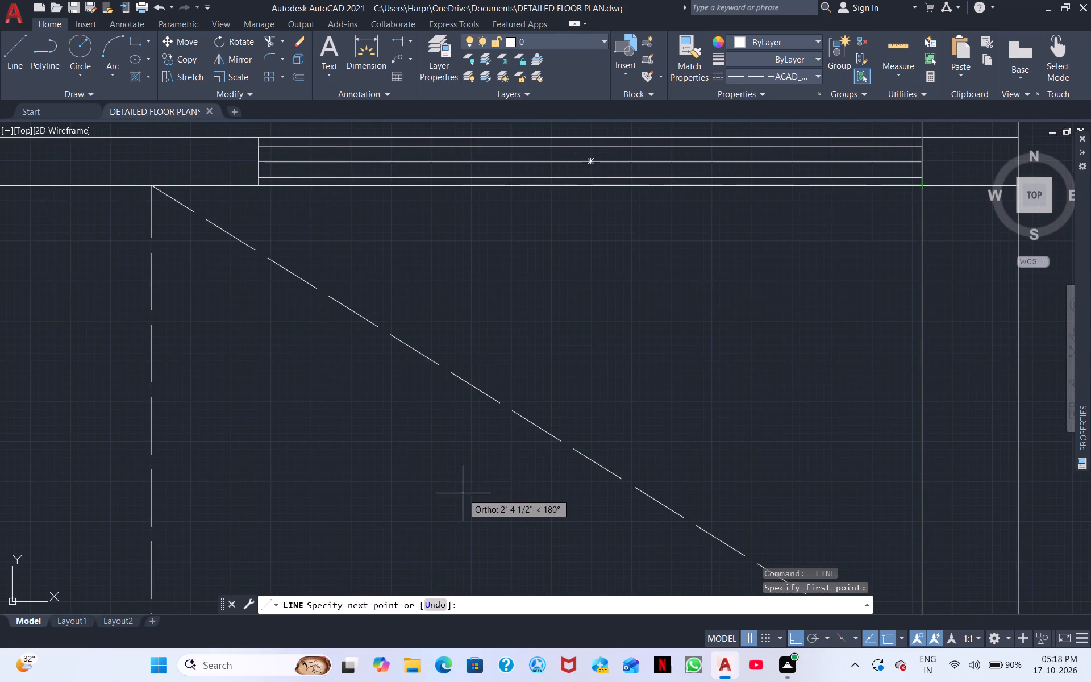
pyautogui.moveTo(463, 493); pyautogui.dragTo(678, 344, button='middle')
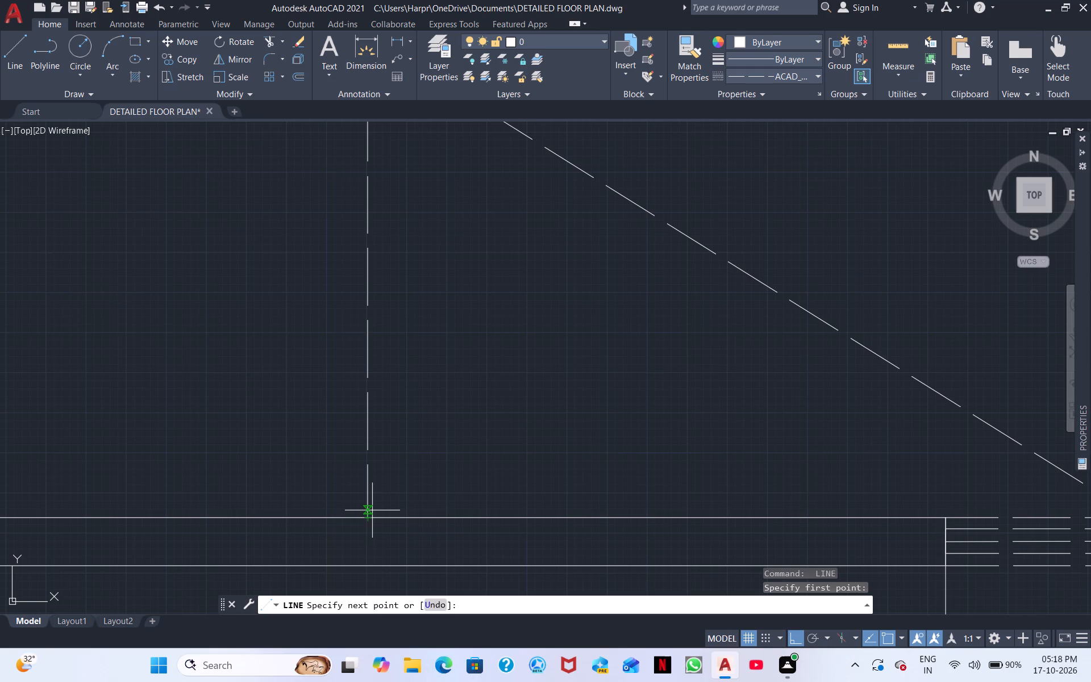
pyautogui.click(371, 515)
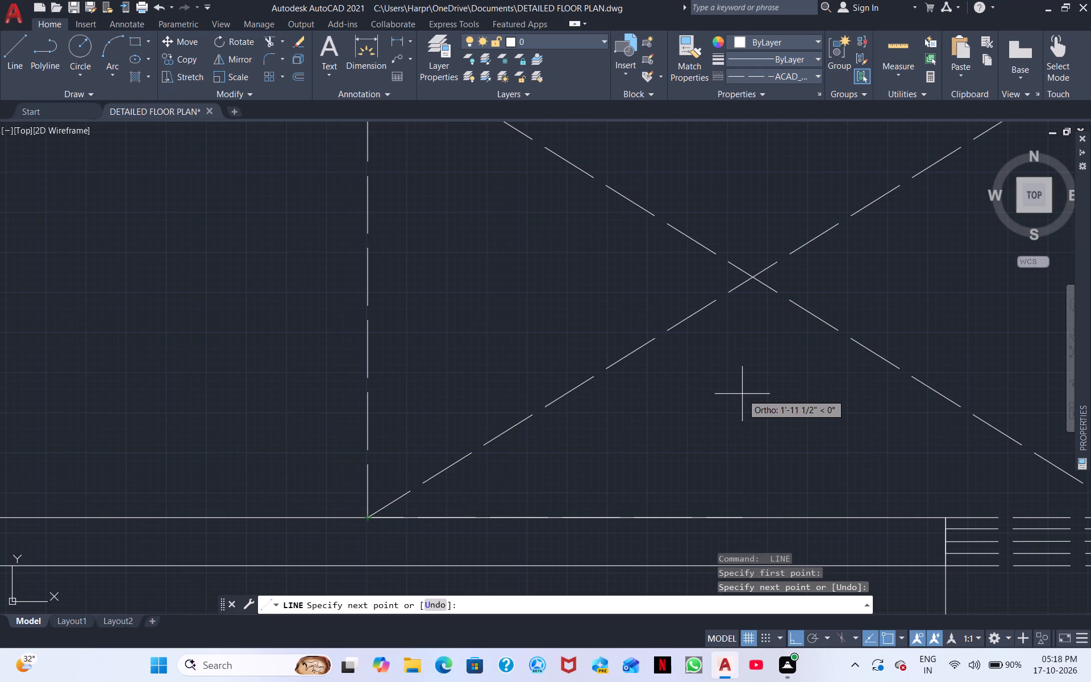
pyautogui.press('Escape')
# Set the linetype to ByLayer and draw a vertical line through the crossed rectangle from the lower wall's window midpoint to the upper short wall.
pyautogui.scroll(-2, 744, 394)
pyautogui.moveTo(769, 393); pyautogui.dragTo(771, 399, button='middle')
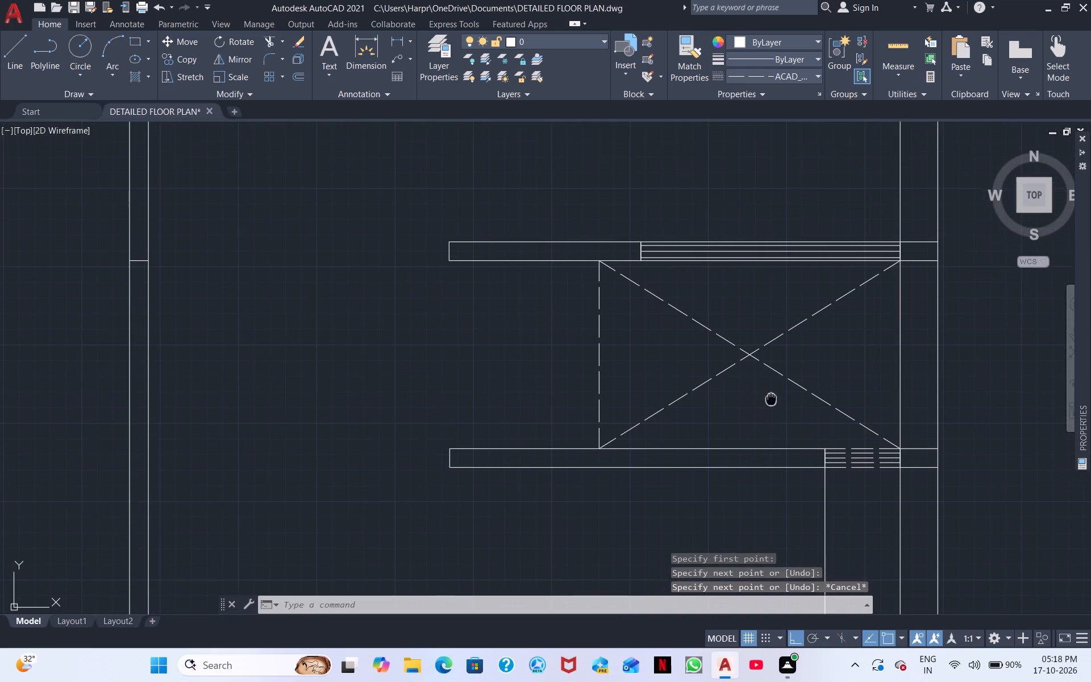
pyautogui.moveTo(771, 399); pyautogui.dragTo(767, 417, button='middle')
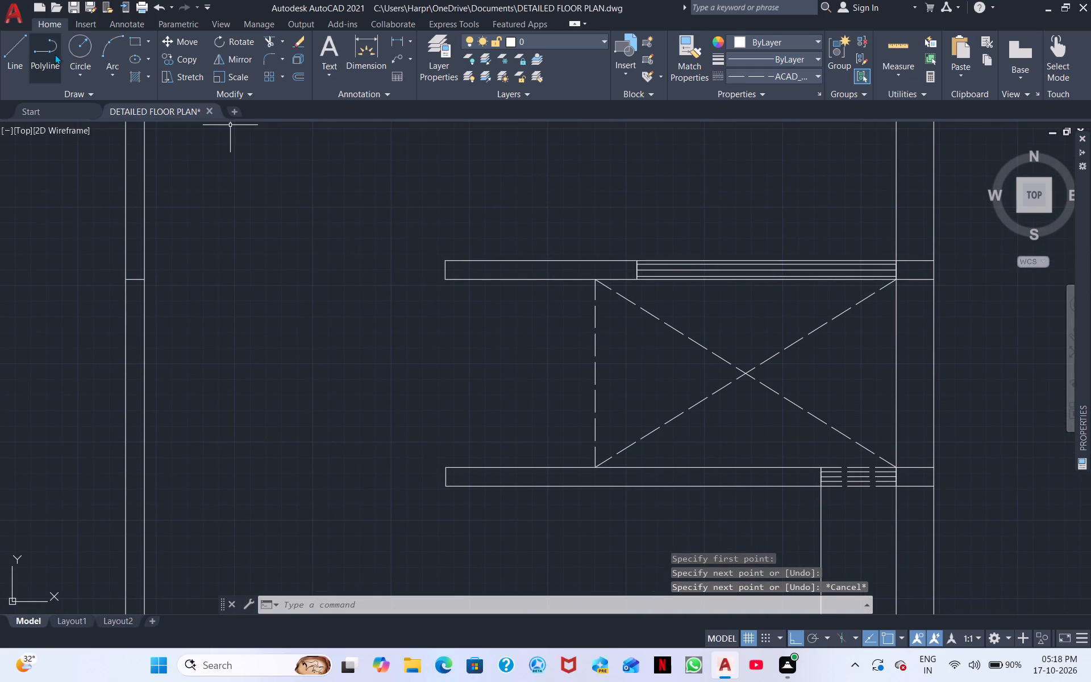
pyautogui.click(817, 75)
pyautogui.click(792, 98)
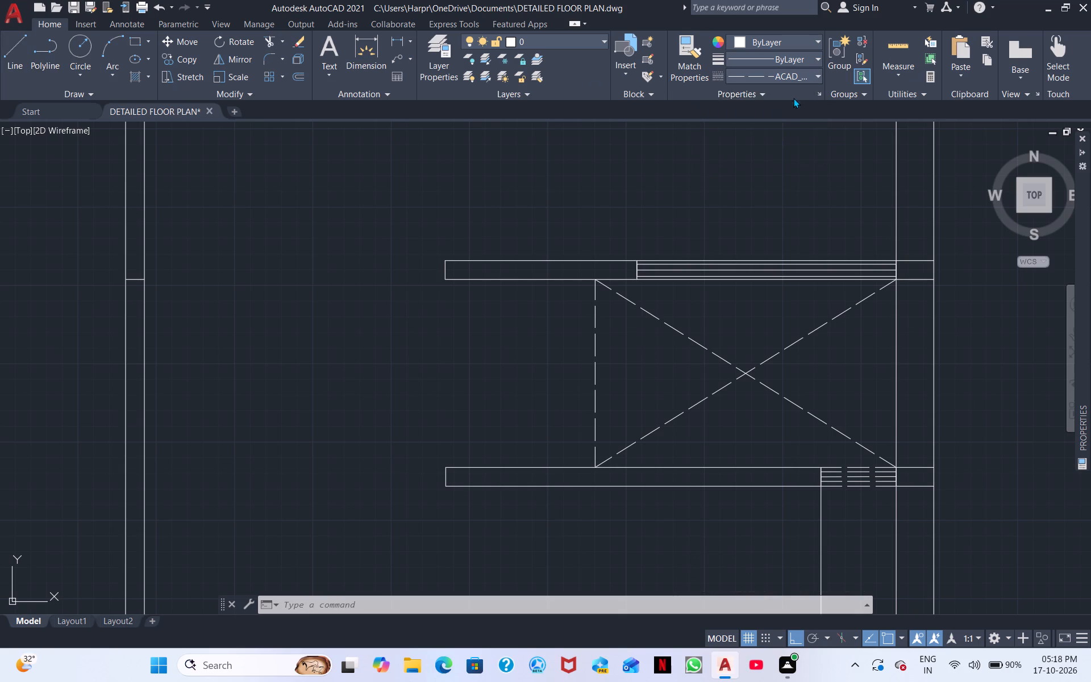
pyautogui.click(22, 63)
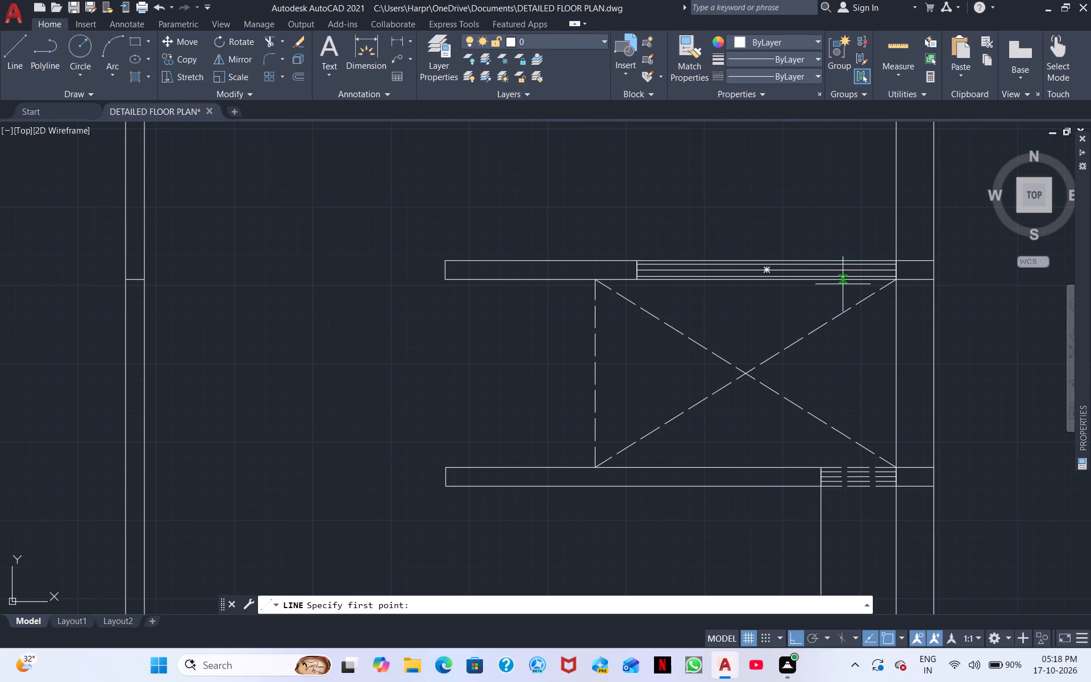
pyautogui.click(862, 467)
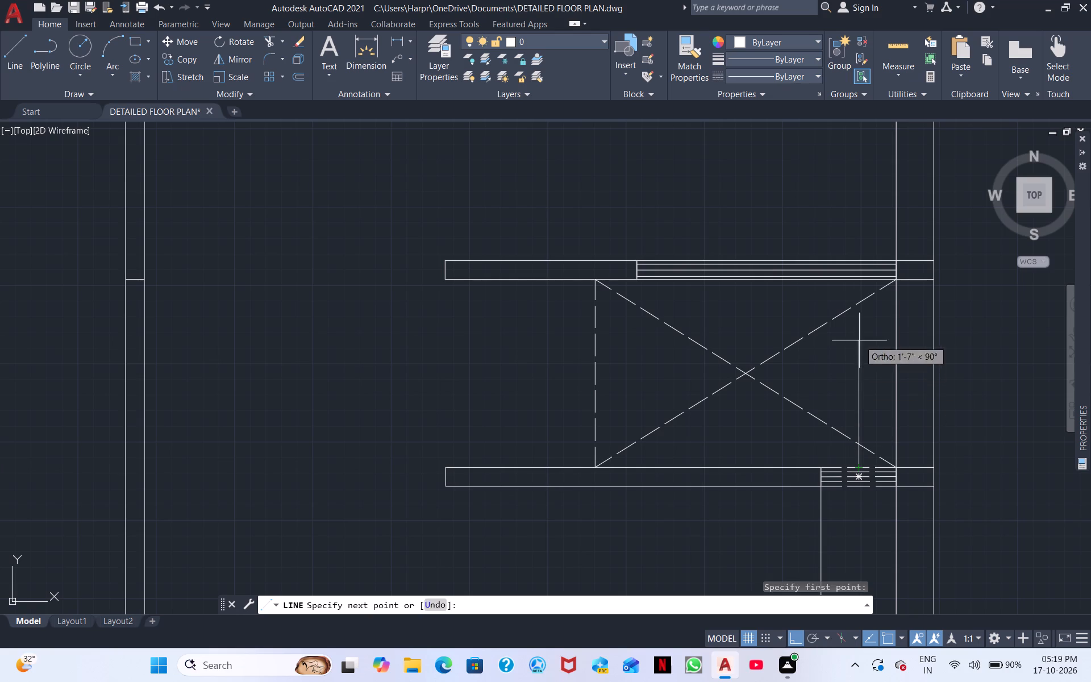
pyautogui.scroll(3, 860, 284)
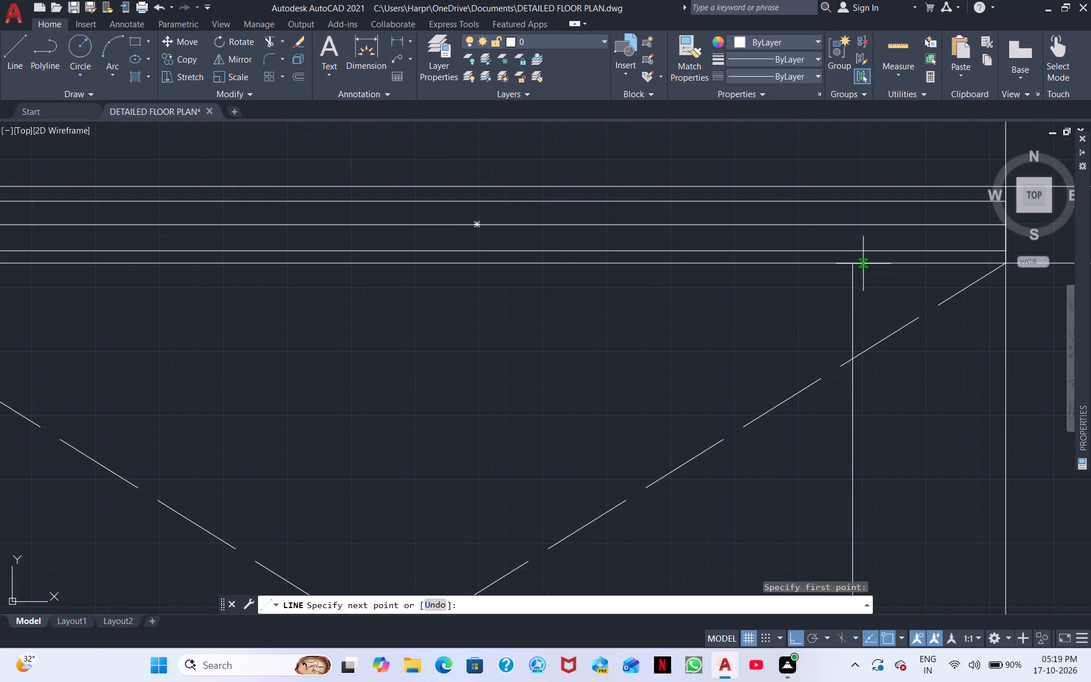
pyautogui.click(856, 265)
pyautogui.press('Escape')
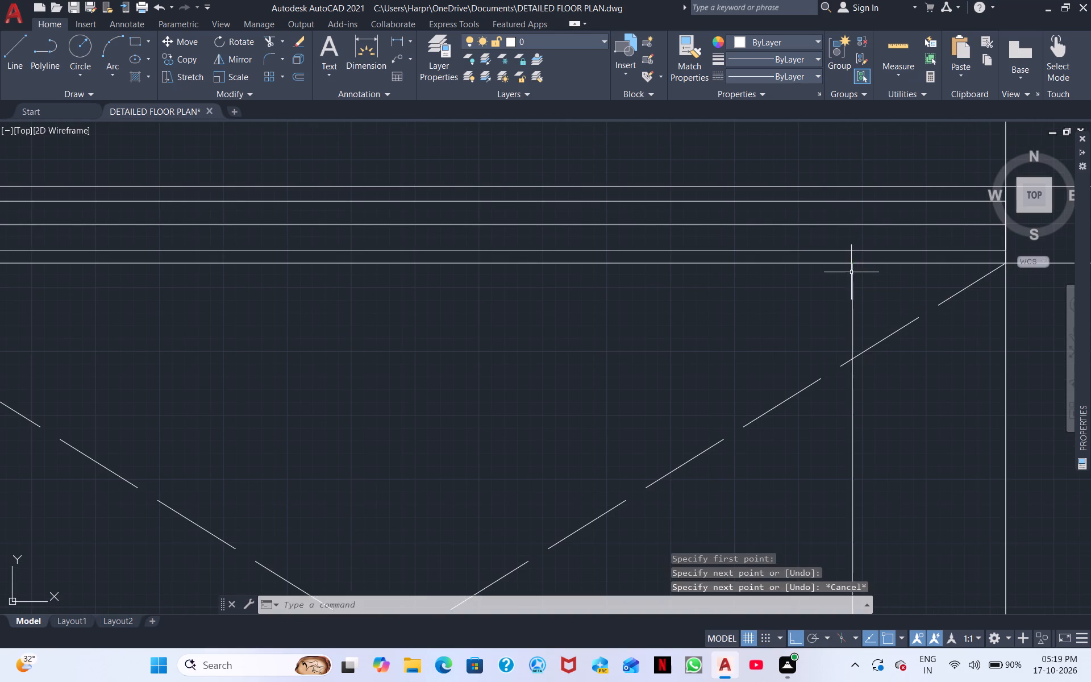
# Draw a narrow upright rectangle below the lower short wall, starting at the bottom corner of its west end.
pyautogui.scroll(-2, 847, 281)
pyautogui.scroll(-2, 894, 399)
pyautogui.moveTo(834, 536); pyautogui.dragTo(805, 395, button='middle')
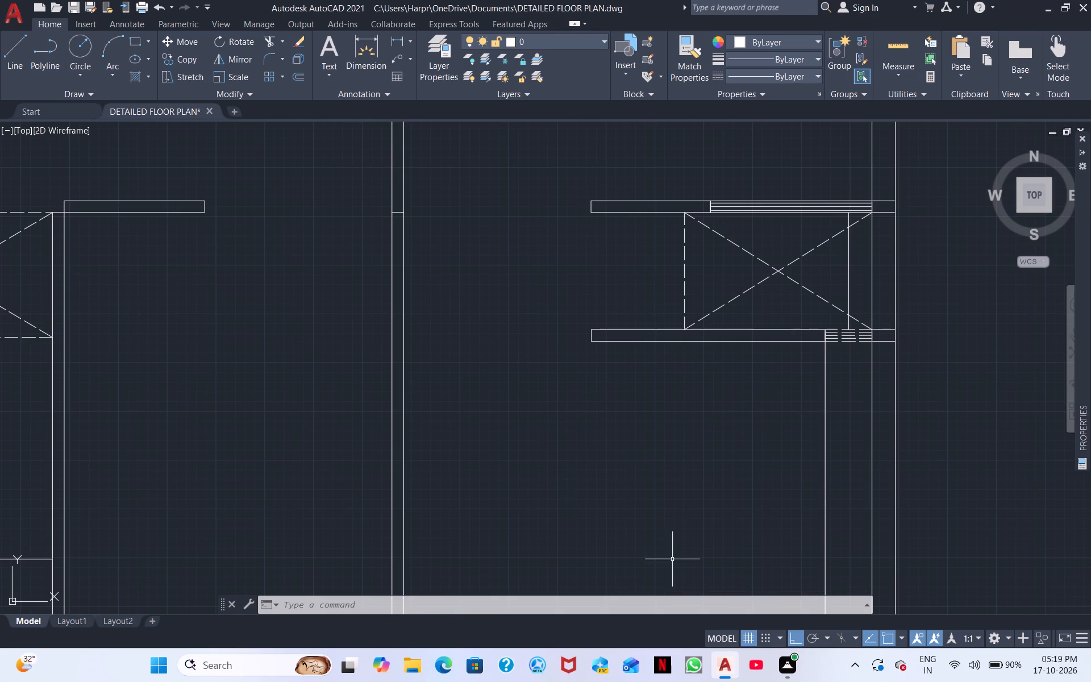
pyautogui.middleClick(638, 462)
pyautogui.moveTo(638, 437); pyautogui.dragTo(567, 261, button='middle')
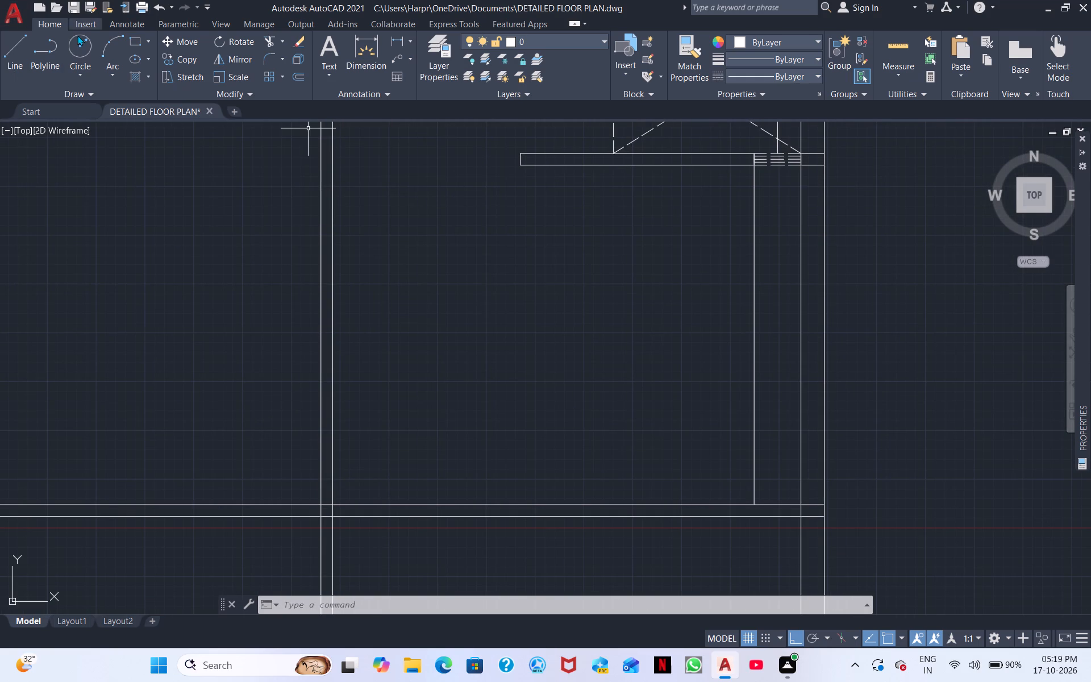
pyautogui.click(138, 39)
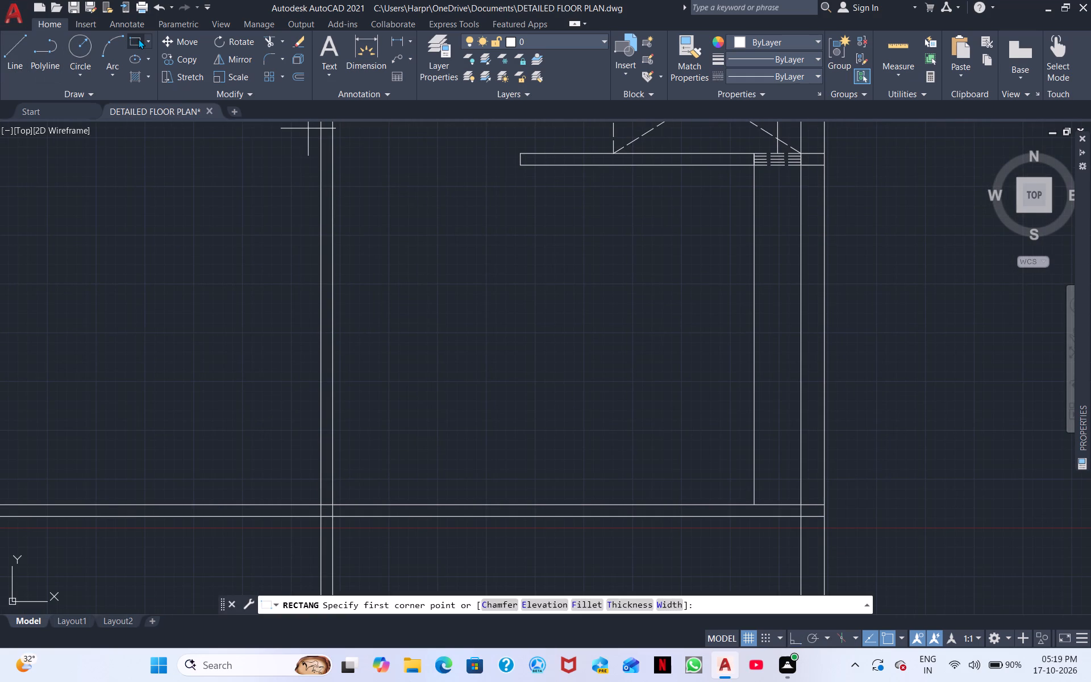
pyautogui.click(525, 168)
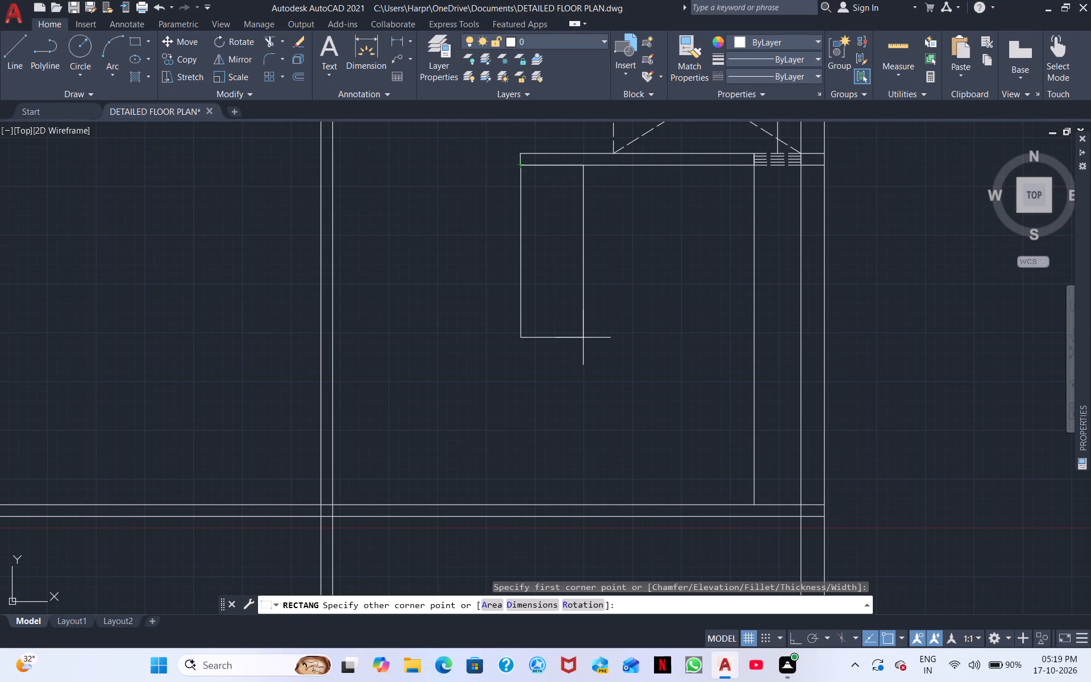
pyautogui.click(577, 368)
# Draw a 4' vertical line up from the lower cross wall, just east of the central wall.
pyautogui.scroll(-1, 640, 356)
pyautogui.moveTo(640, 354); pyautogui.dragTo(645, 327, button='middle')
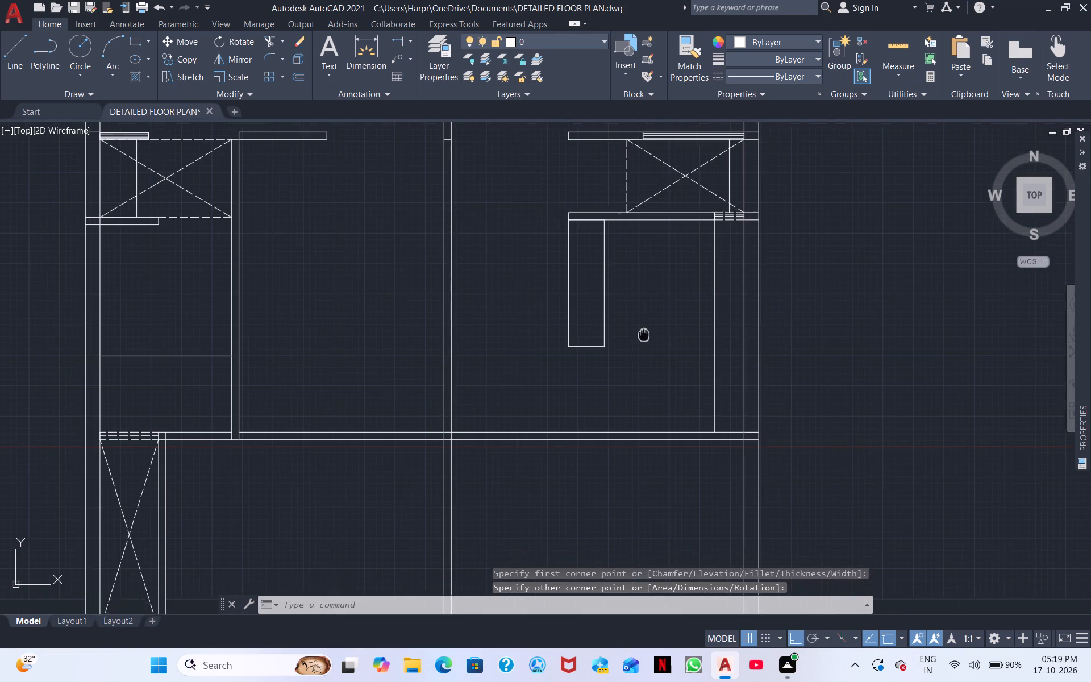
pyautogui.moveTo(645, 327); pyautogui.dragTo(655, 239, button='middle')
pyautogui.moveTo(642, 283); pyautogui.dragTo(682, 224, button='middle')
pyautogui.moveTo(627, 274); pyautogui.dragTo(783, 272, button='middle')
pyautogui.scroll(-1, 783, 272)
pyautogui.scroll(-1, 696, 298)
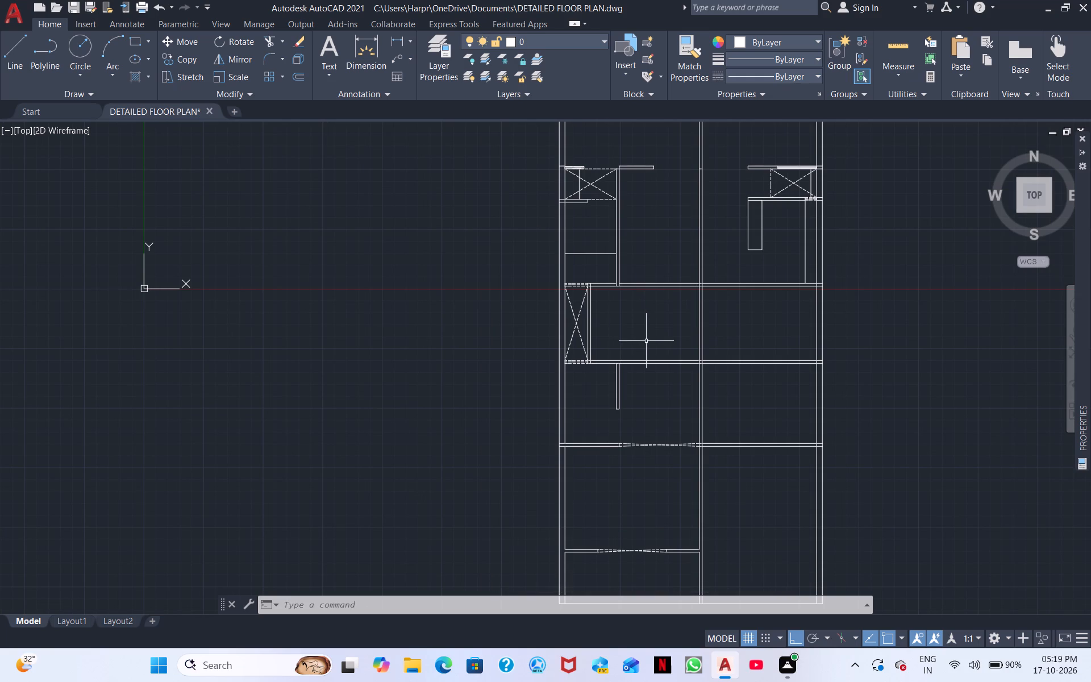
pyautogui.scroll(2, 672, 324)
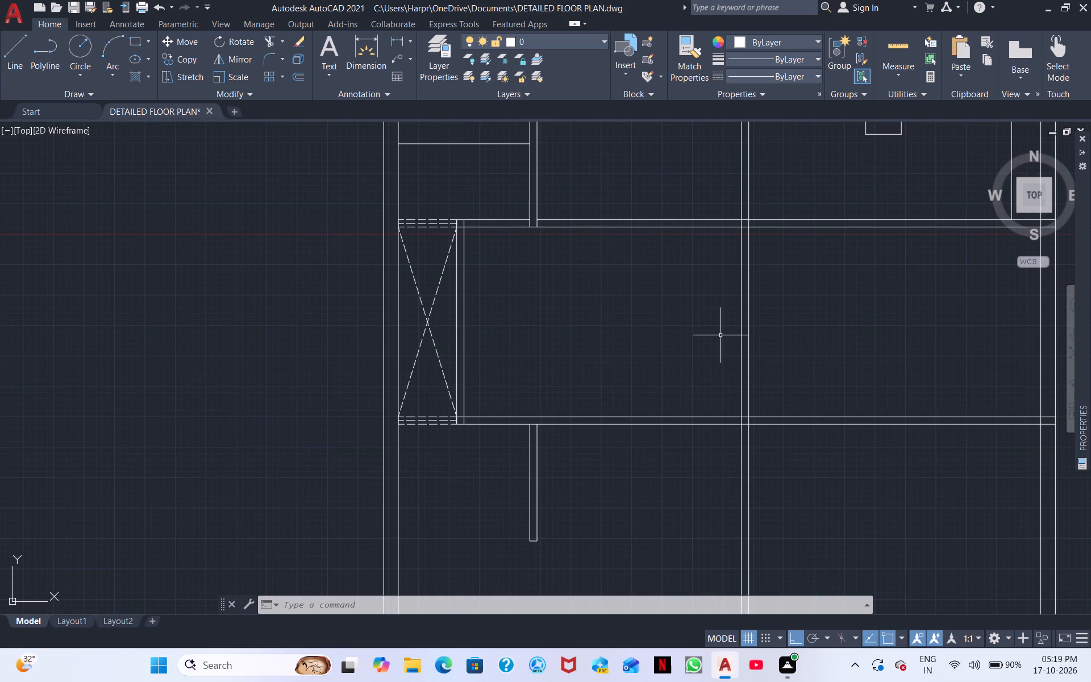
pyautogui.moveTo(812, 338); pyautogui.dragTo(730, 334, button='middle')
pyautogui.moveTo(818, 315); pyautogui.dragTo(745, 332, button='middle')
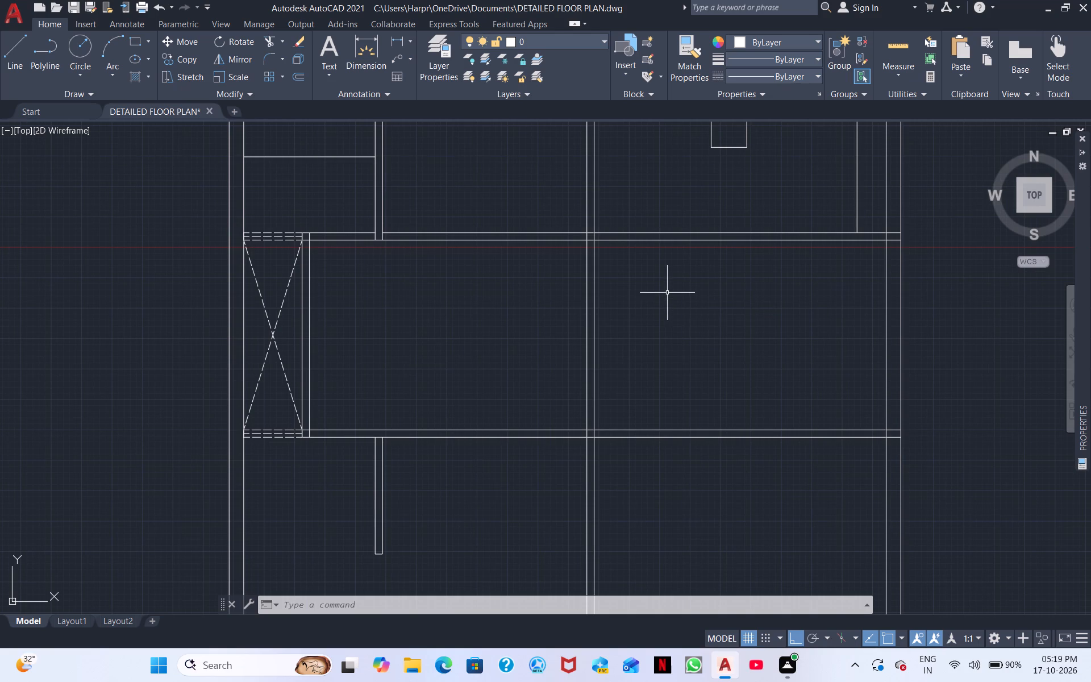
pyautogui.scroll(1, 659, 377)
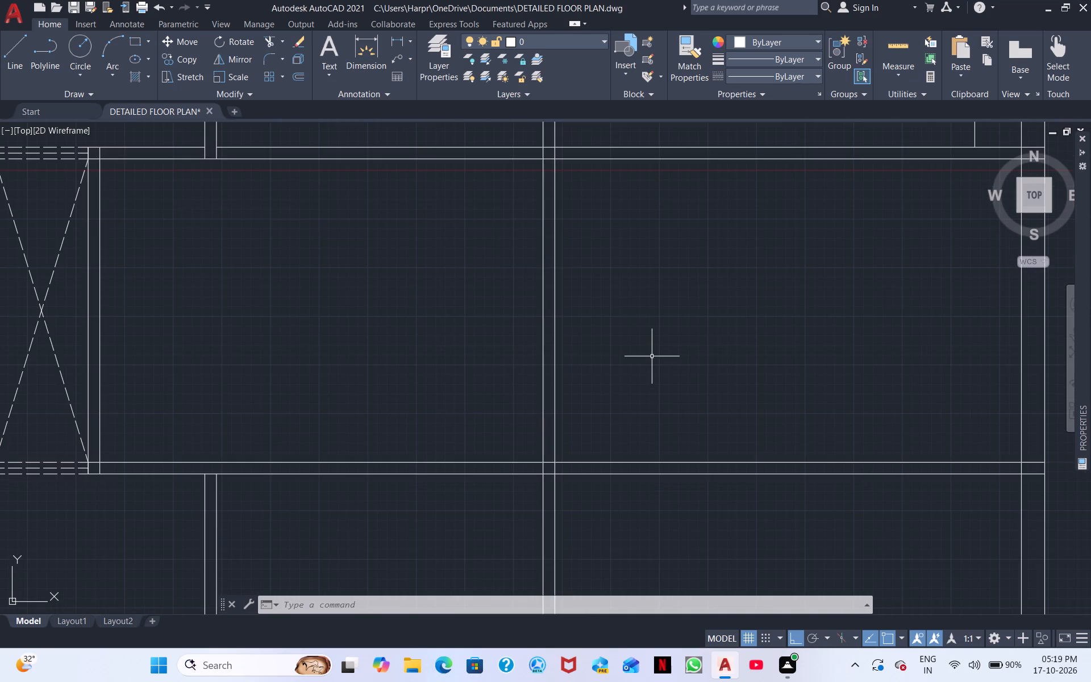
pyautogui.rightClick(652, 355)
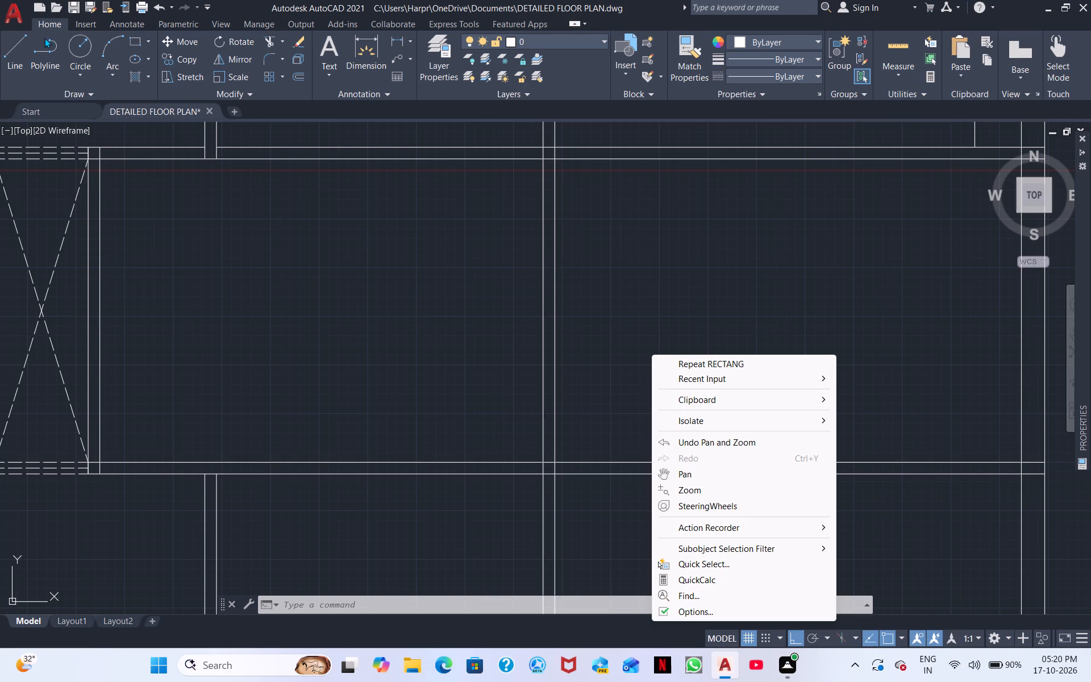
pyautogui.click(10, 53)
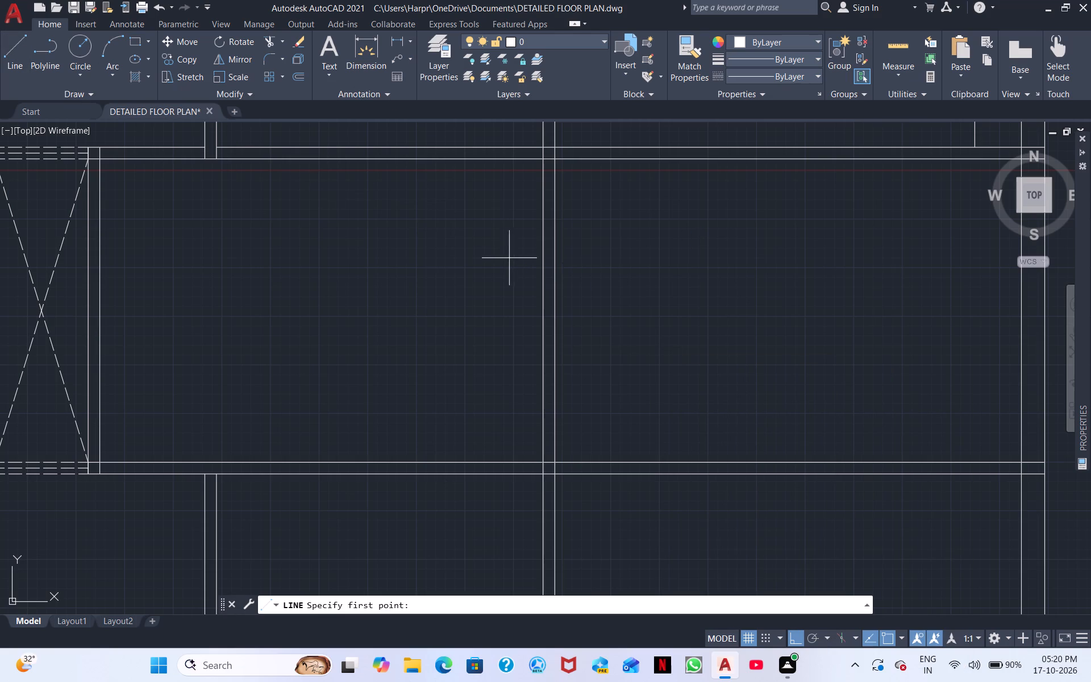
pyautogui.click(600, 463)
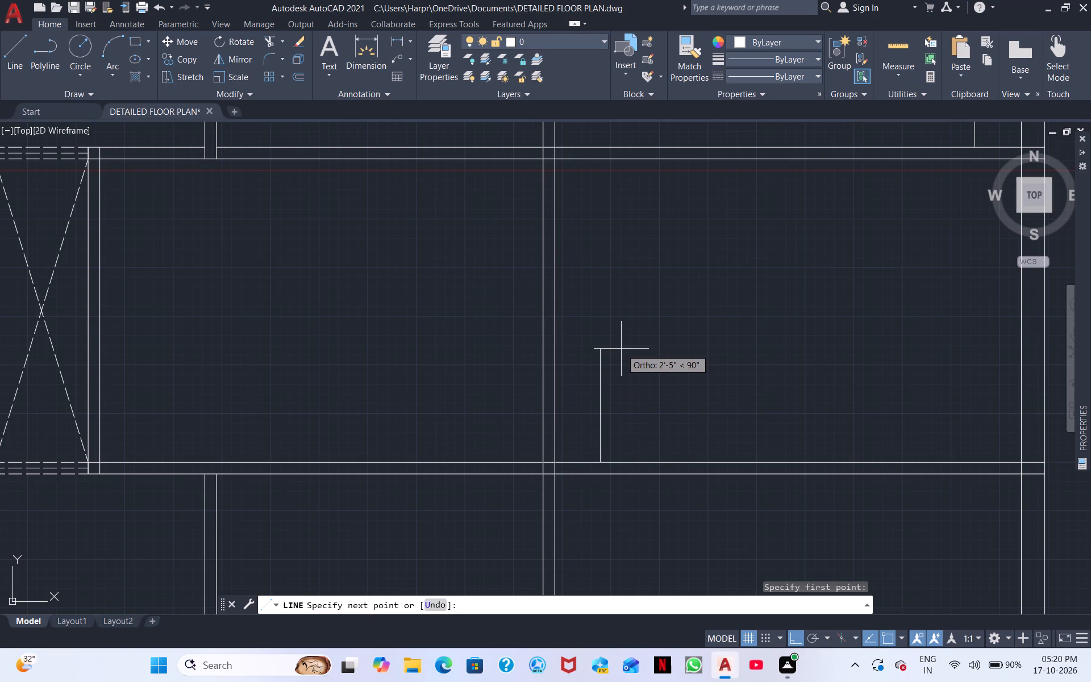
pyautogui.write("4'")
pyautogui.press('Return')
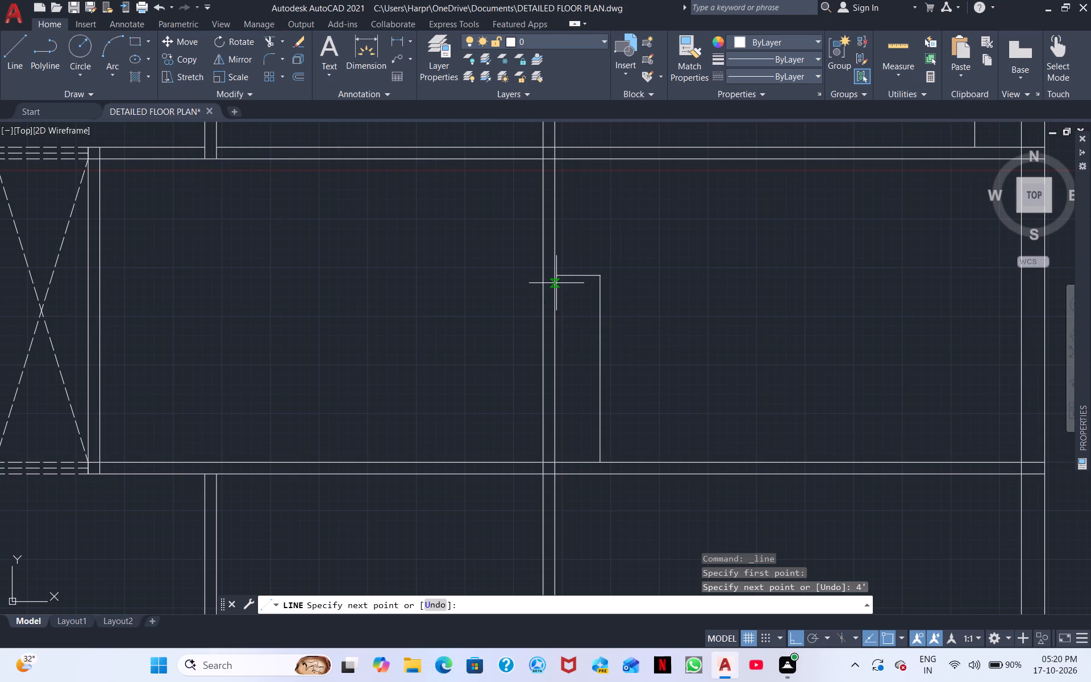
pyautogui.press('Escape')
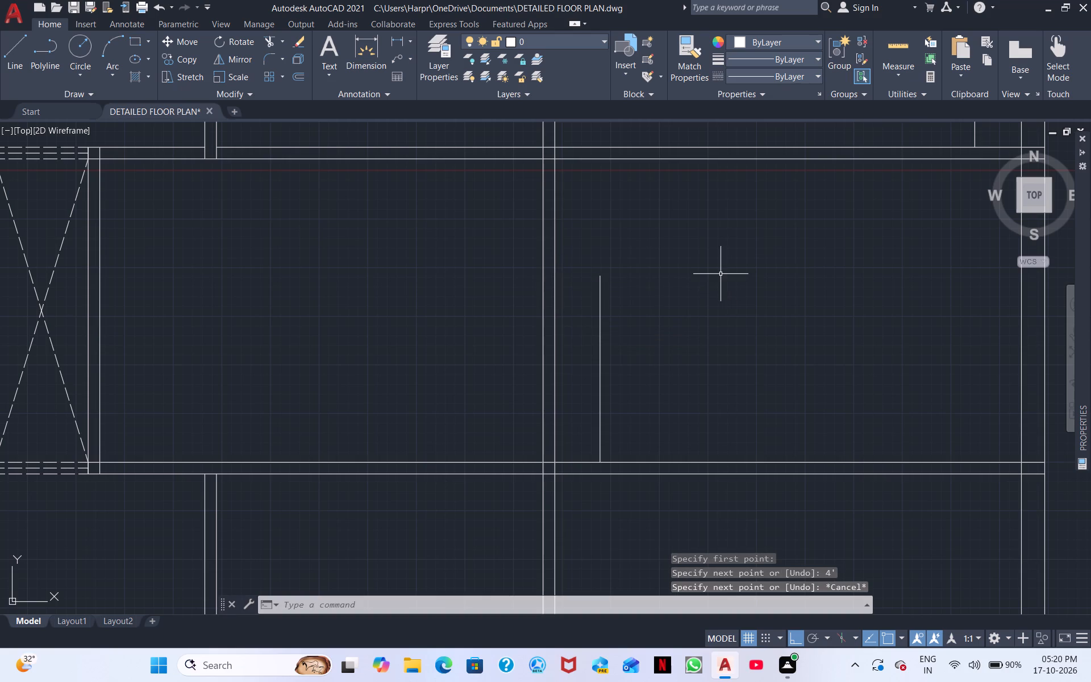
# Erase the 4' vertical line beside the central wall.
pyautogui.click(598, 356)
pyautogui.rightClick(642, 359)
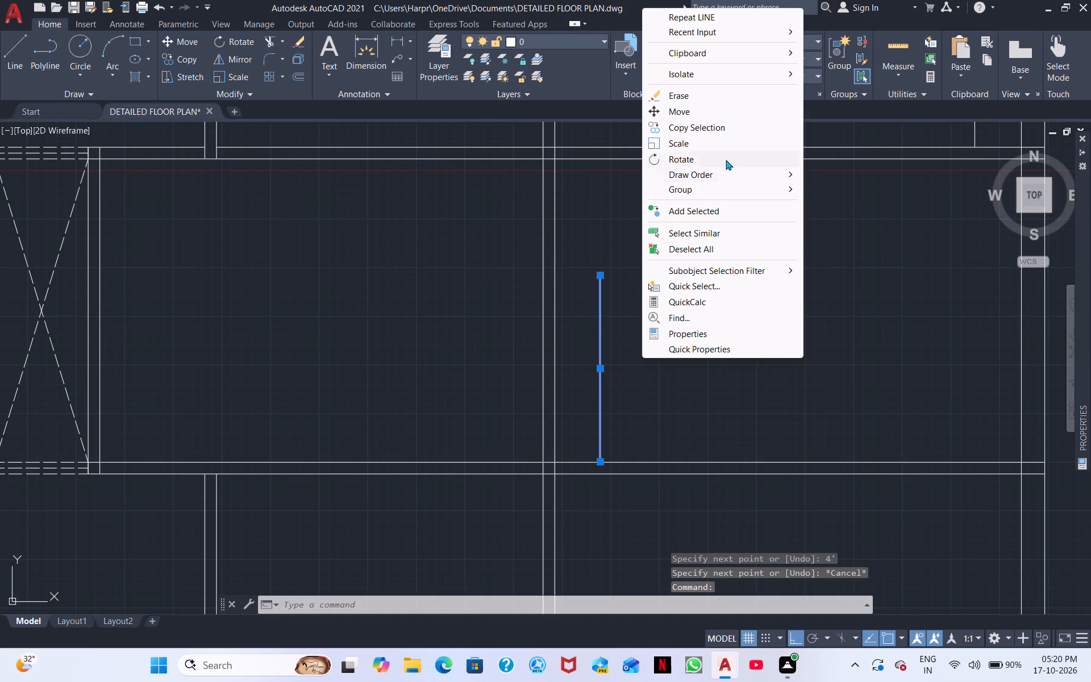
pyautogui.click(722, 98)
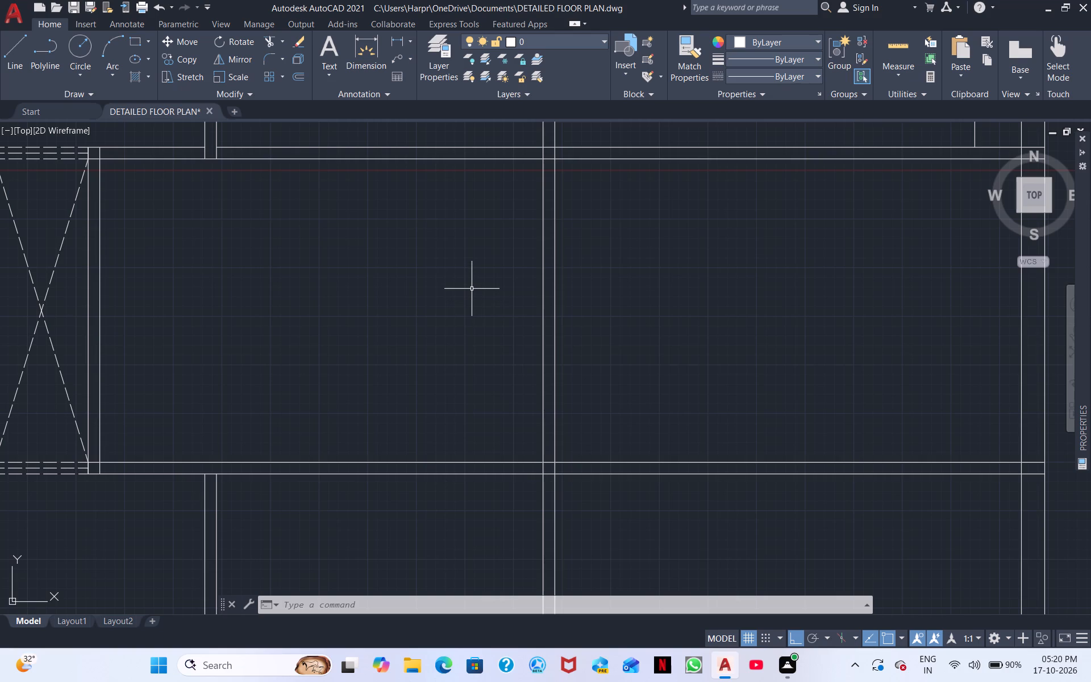
# Draw a 3' vertical line up from the lower cross wall beside the central wall, continuing west across both central wall lines.
pyautogui.click(9, 63)
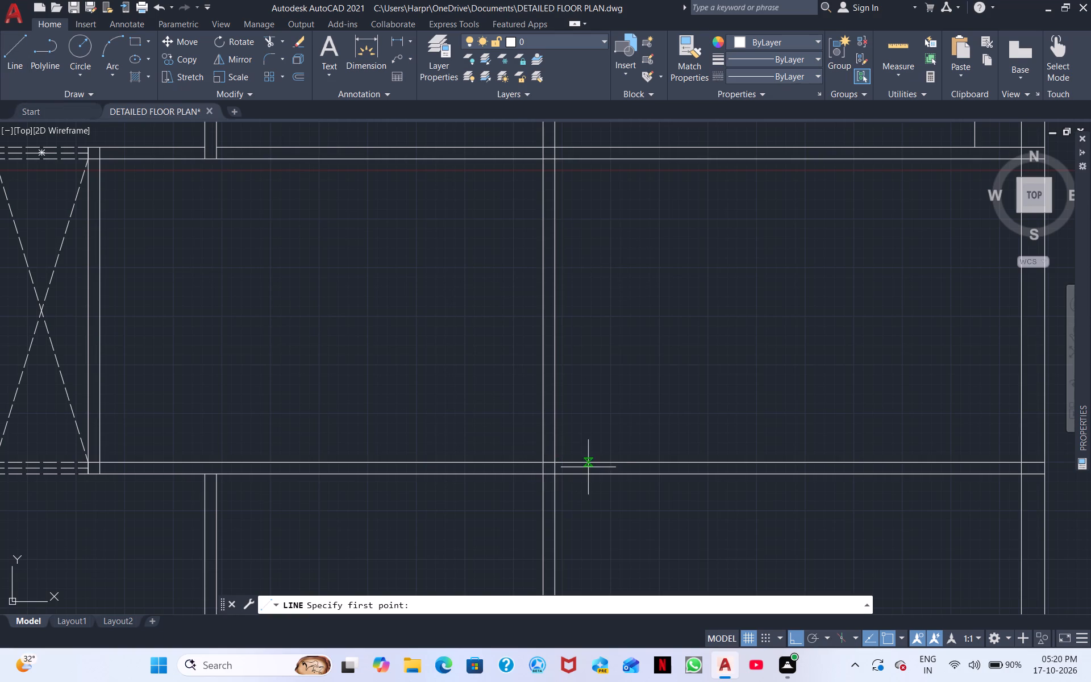
pyautogui.click(601, 461)
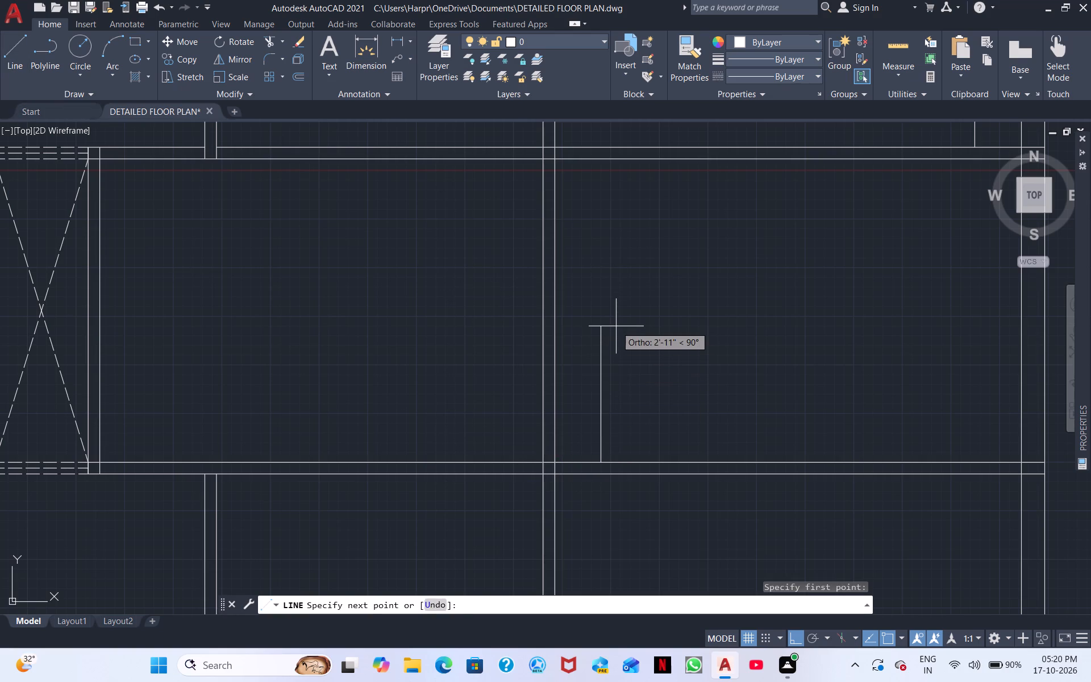
pyautogui.write("3'")
pyautogui.press('Return')
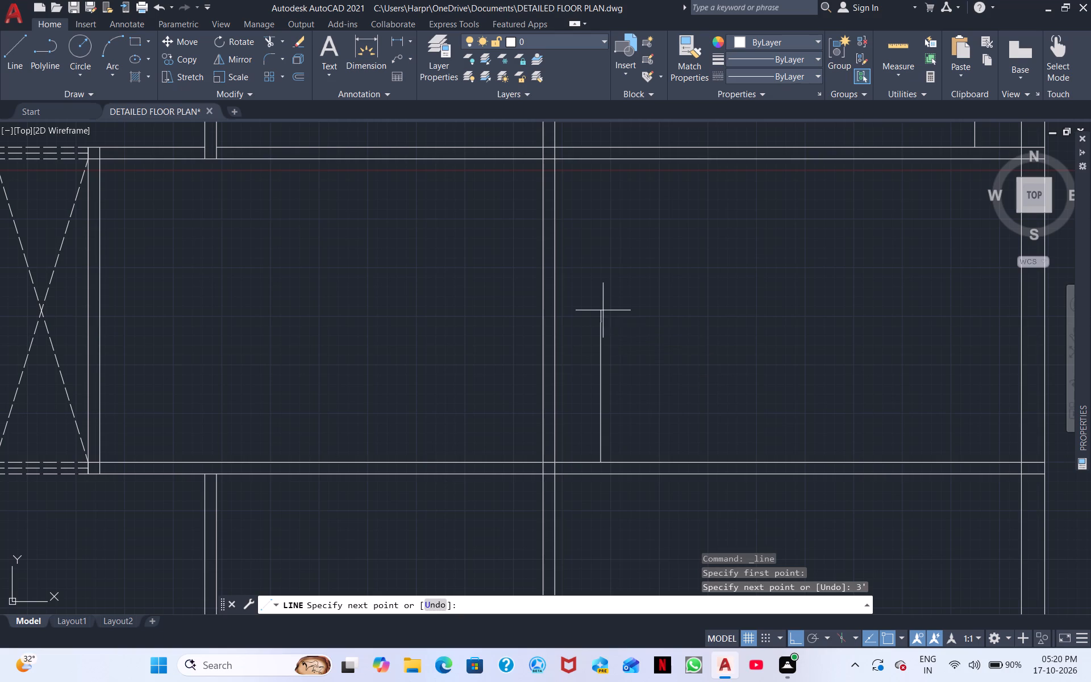
pyautogui.click(555, 326)
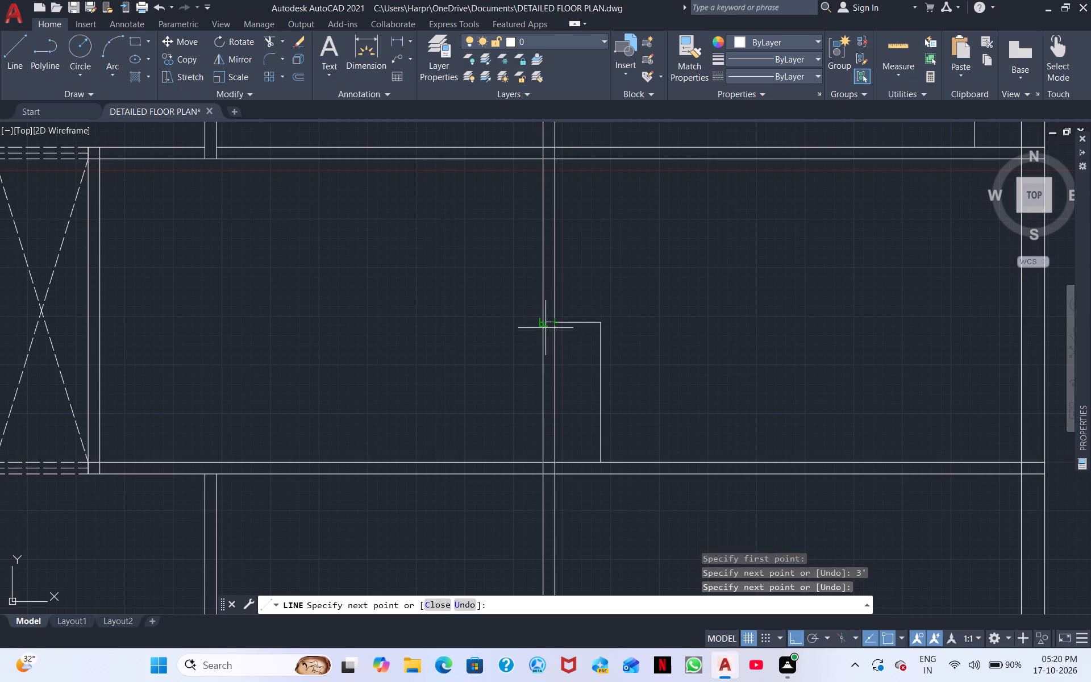
pyautogui.scroll(3, 544, 328)
pyautogui.click(534, 305)
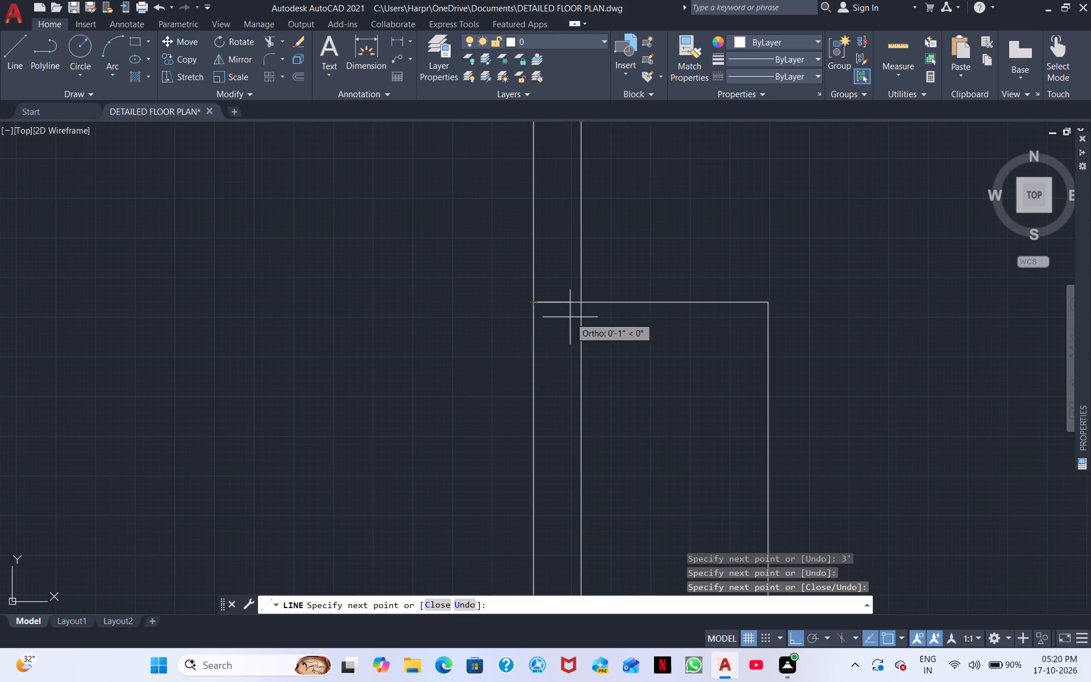
pyautogui.press('Escape')
# Trim the central wall lines below the new horizontal line, plus the leftover guide segments, to leave a 3' opening above the lower cross wall.
pyautogui.scroll(-3, 667, 362)
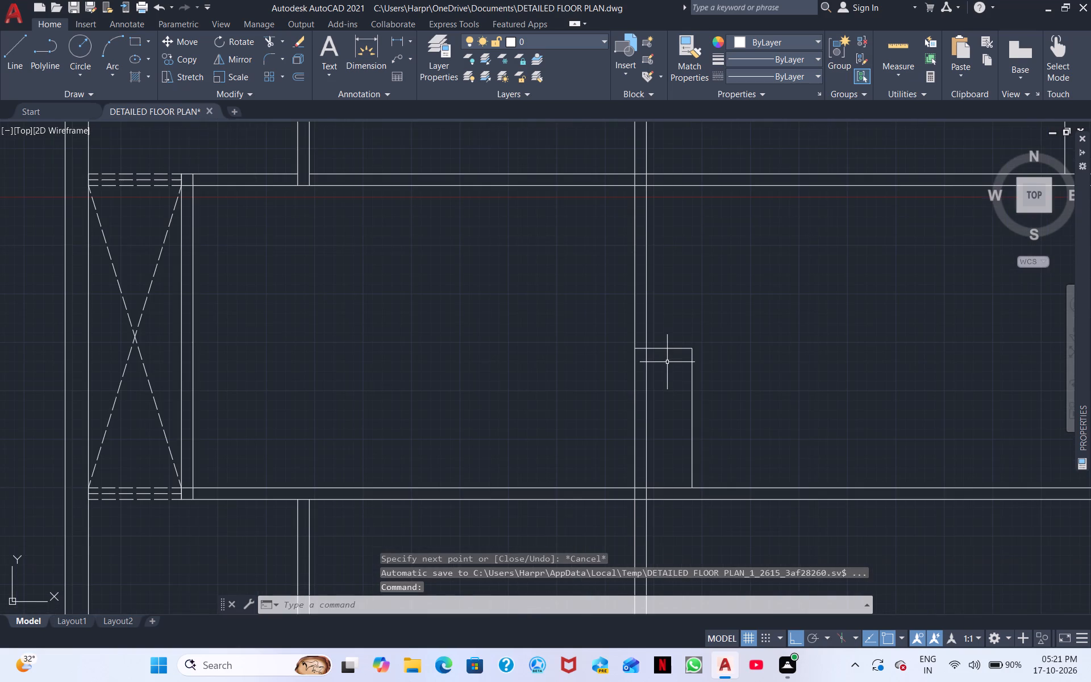
pyautogui.click(269, 43)
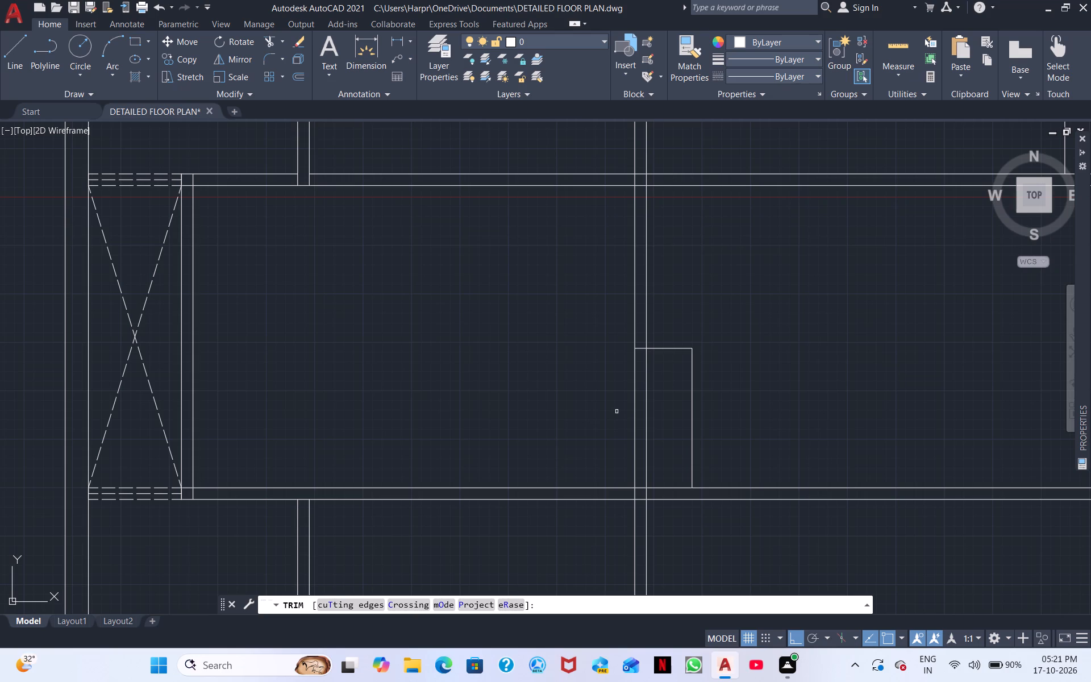
pyautogui.moveTo(617, 411); pyautogui.dragTo(734, 413)
pyautogui.click(682, 348)
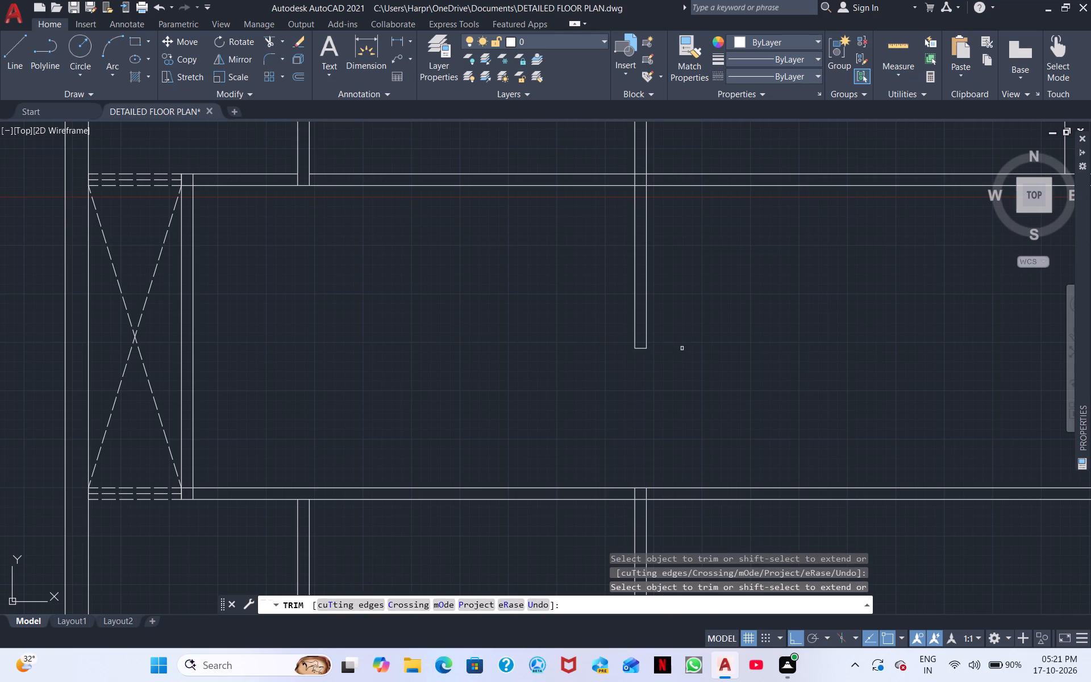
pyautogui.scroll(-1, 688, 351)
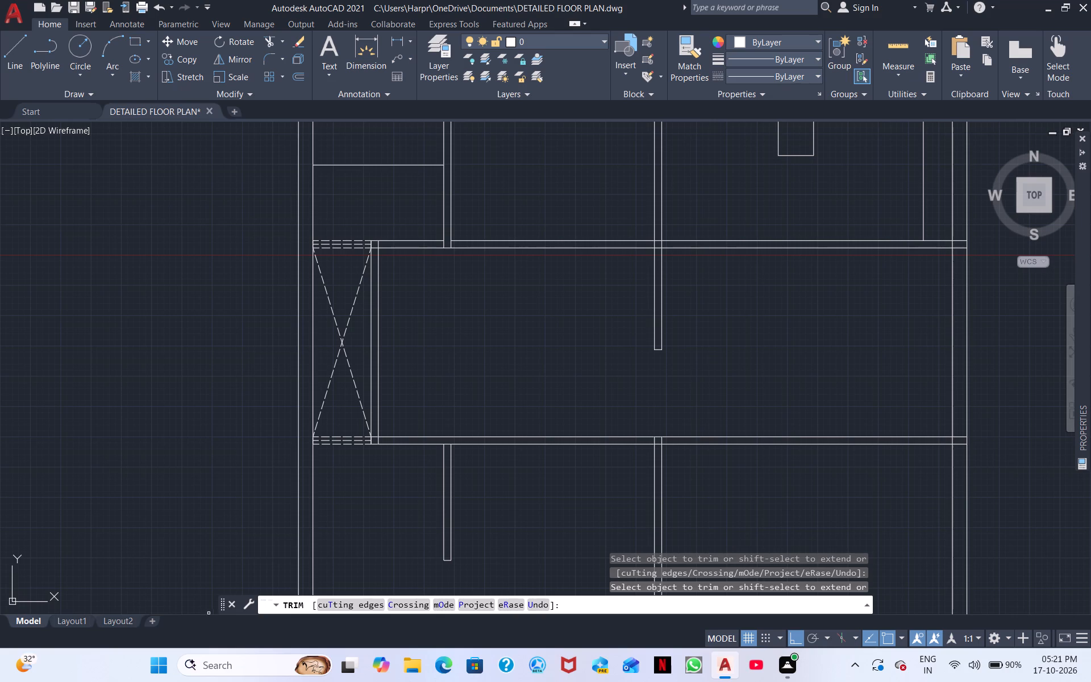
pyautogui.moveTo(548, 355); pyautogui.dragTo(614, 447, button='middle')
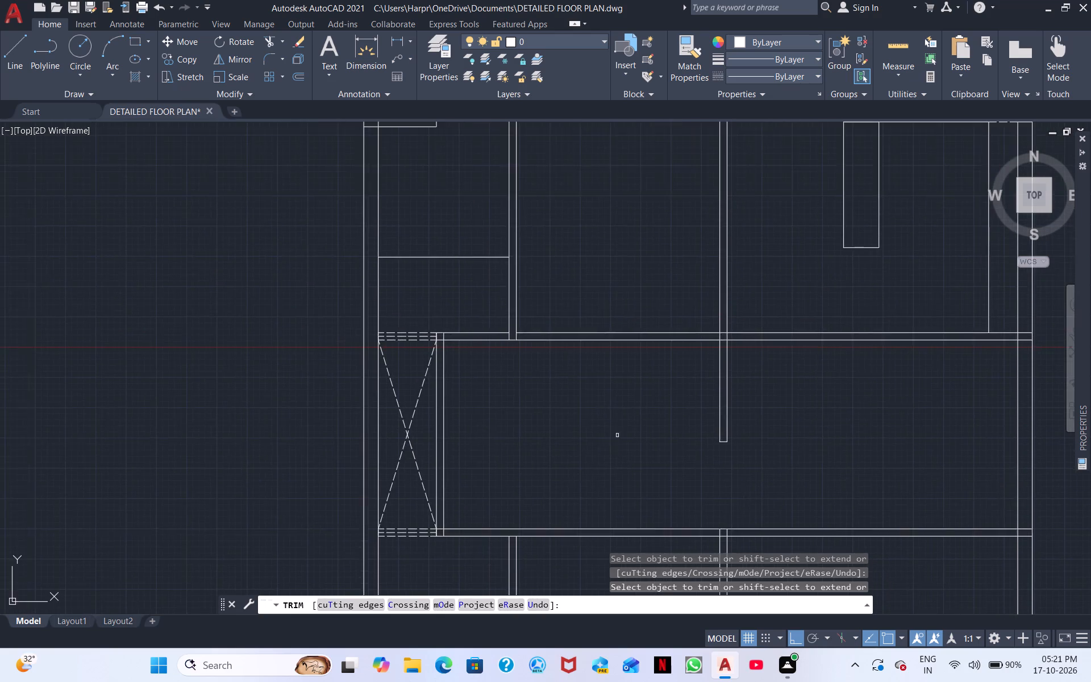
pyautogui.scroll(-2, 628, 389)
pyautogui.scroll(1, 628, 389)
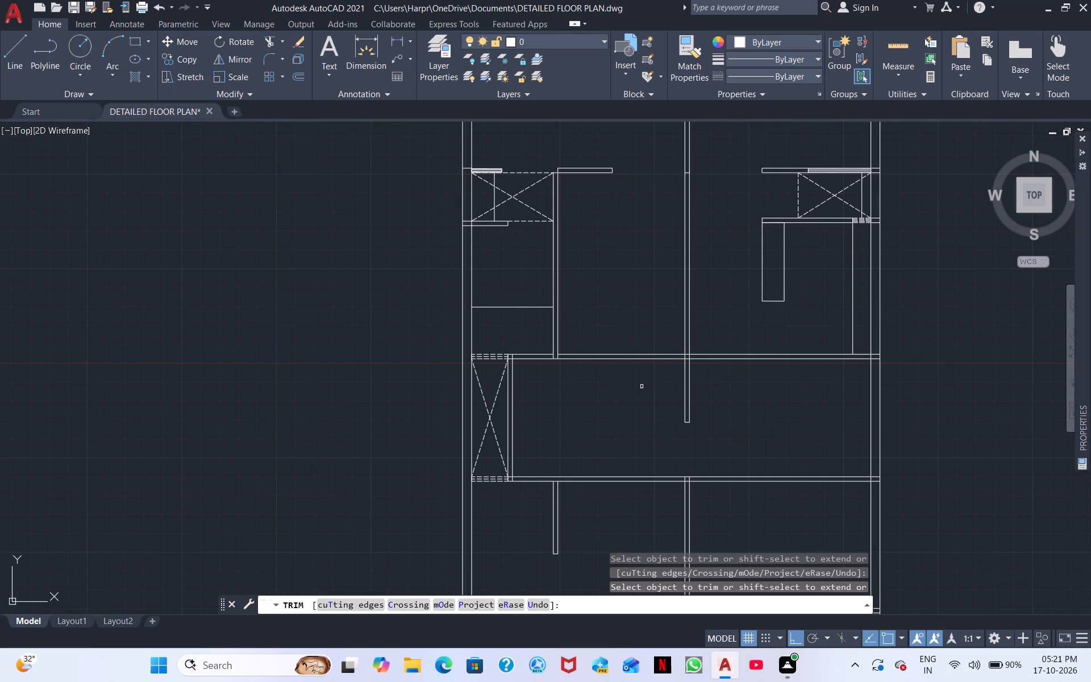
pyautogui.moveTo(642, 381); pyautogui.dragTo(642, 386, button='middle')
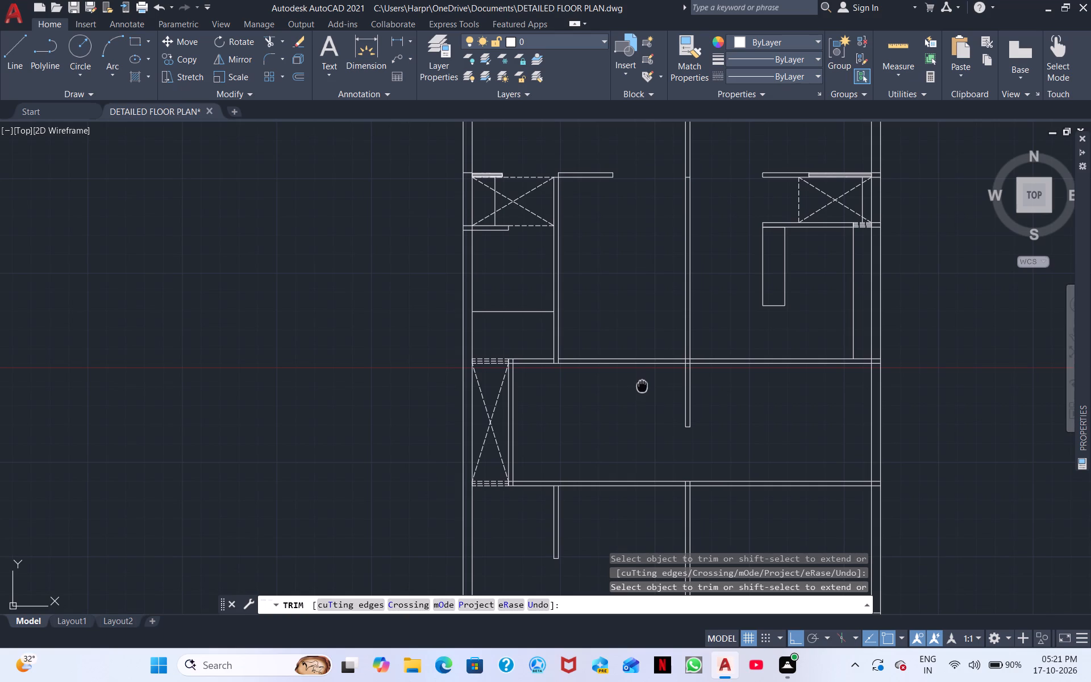
# Trim both upper cross wall lines between the west partition and the central wall.
pyautogui.moveTo(642, 386); pyautogui.dragTo(654, 380, button='middle')
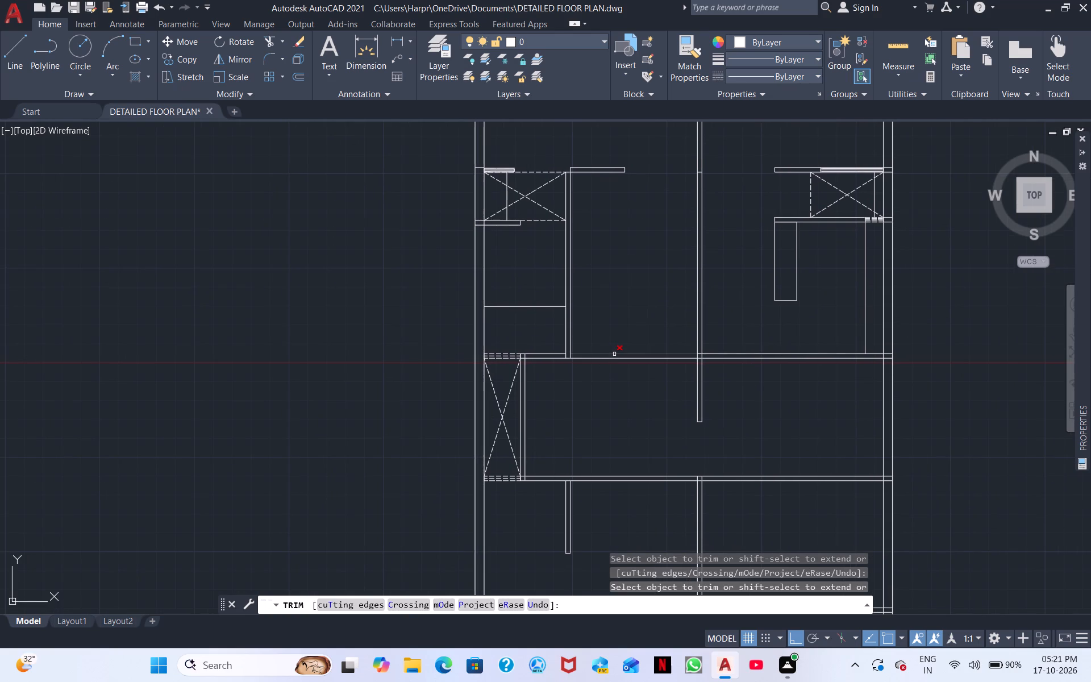
pyautogui.click(614, 353)
pyautogui.click(613, 357)
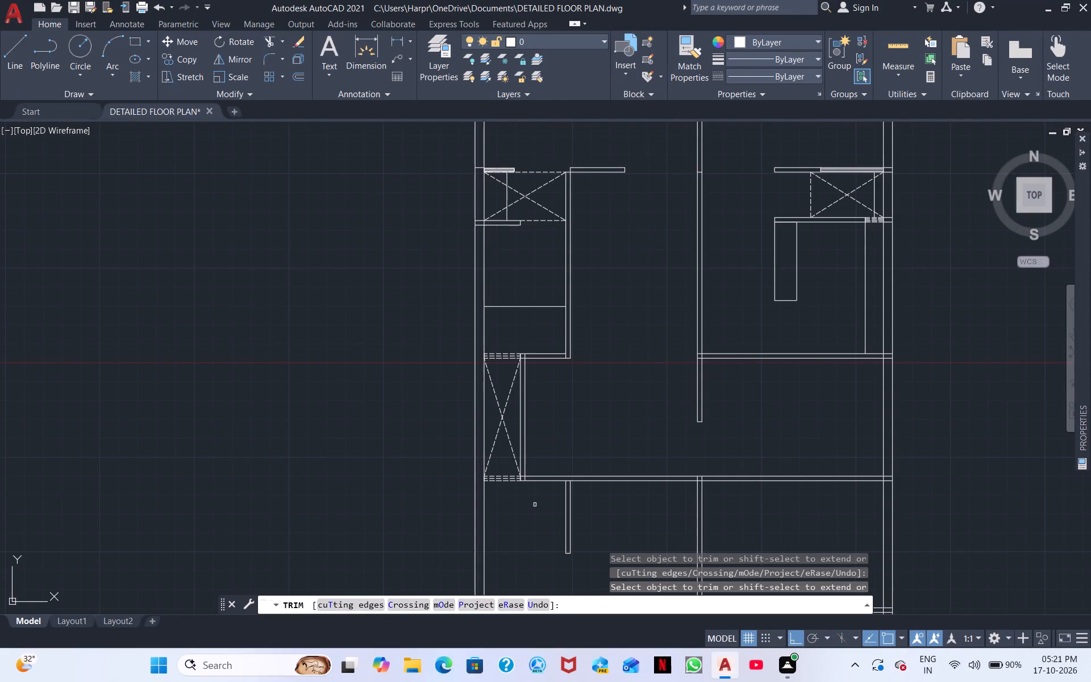
# Trim the vertical line stub inside the lower cross wall near the west crossed rectangle's southeast corner.
pyautogui.scroll(3, 533, 502)
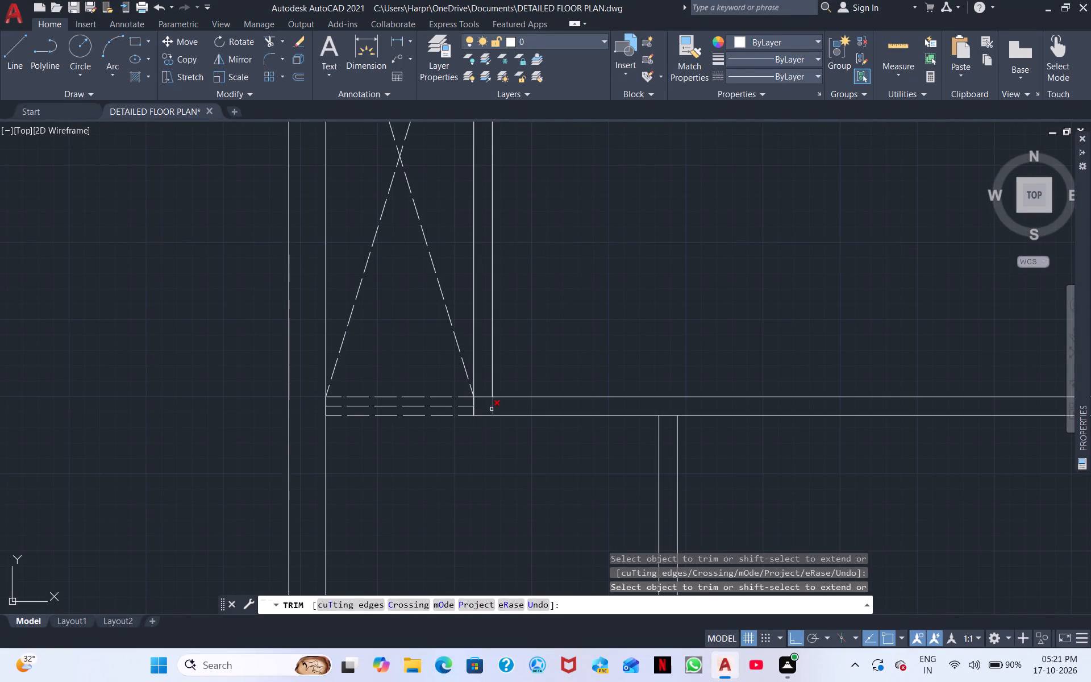
pyautogui.click(492, 409)
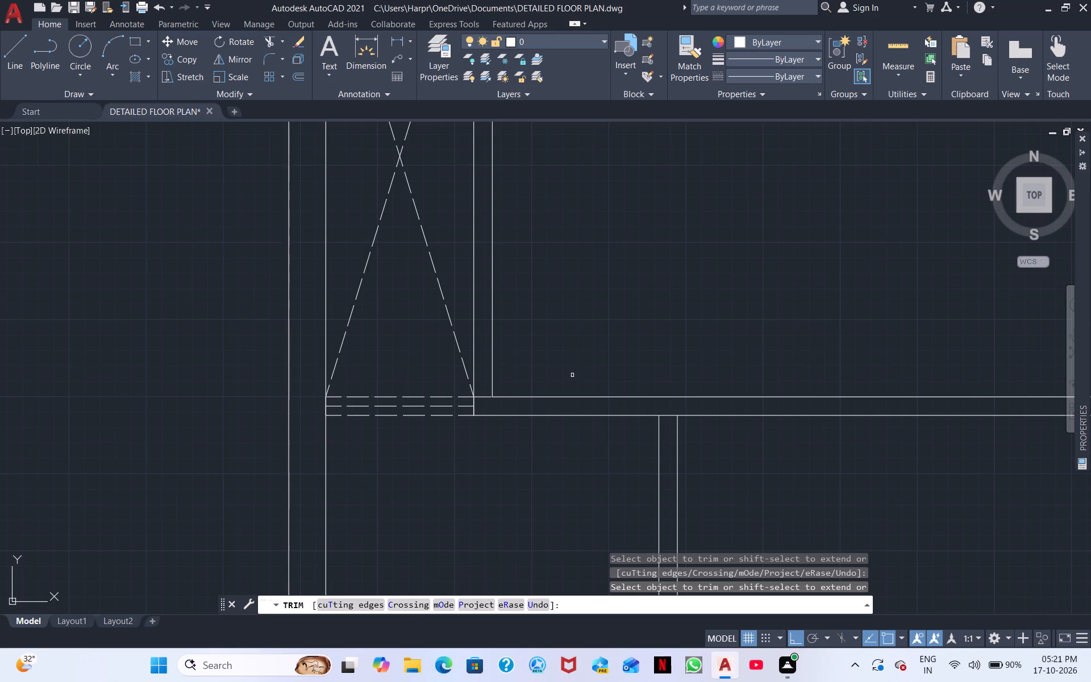
# Trim the upper cross wall lines inside the central wall, plus the east central wall line between them.
pyautogui.scroll(-2, 601, 364)
pyautogui.moveTo(662, 347); pyautogui.dragTo(659, 347, button='middle')
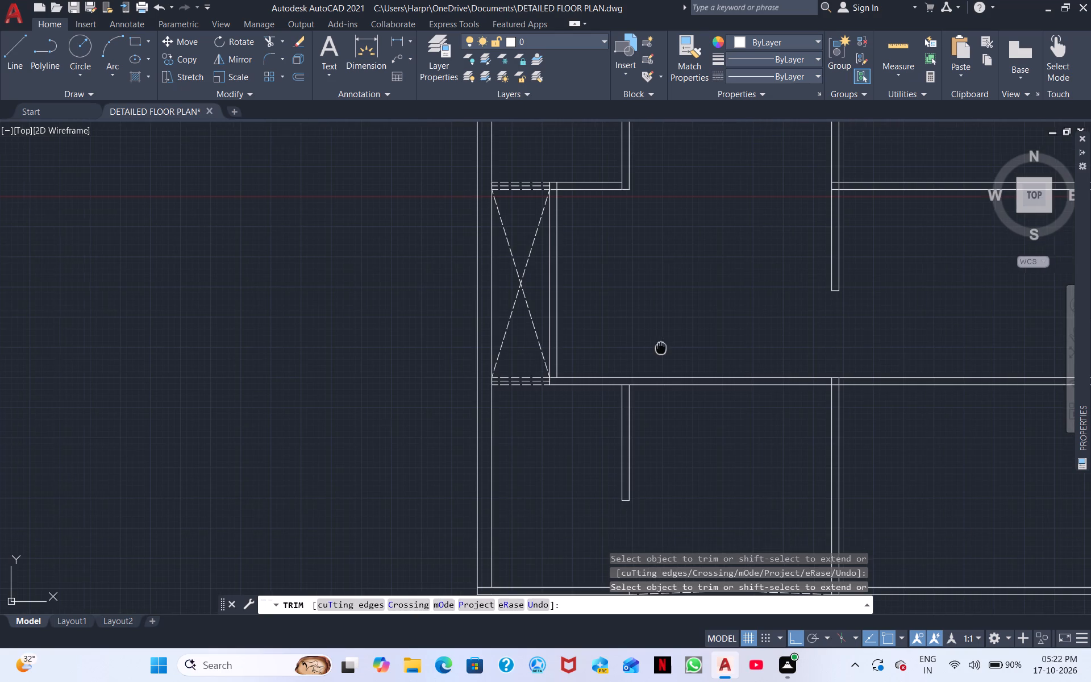
pyautogui.moveTo(659, 347); pyautogui.dragTo(535, 351, button='middle')
pyautogui.moveTo(599, 323); pyautogui.dragTo(494, 348, button='middle')
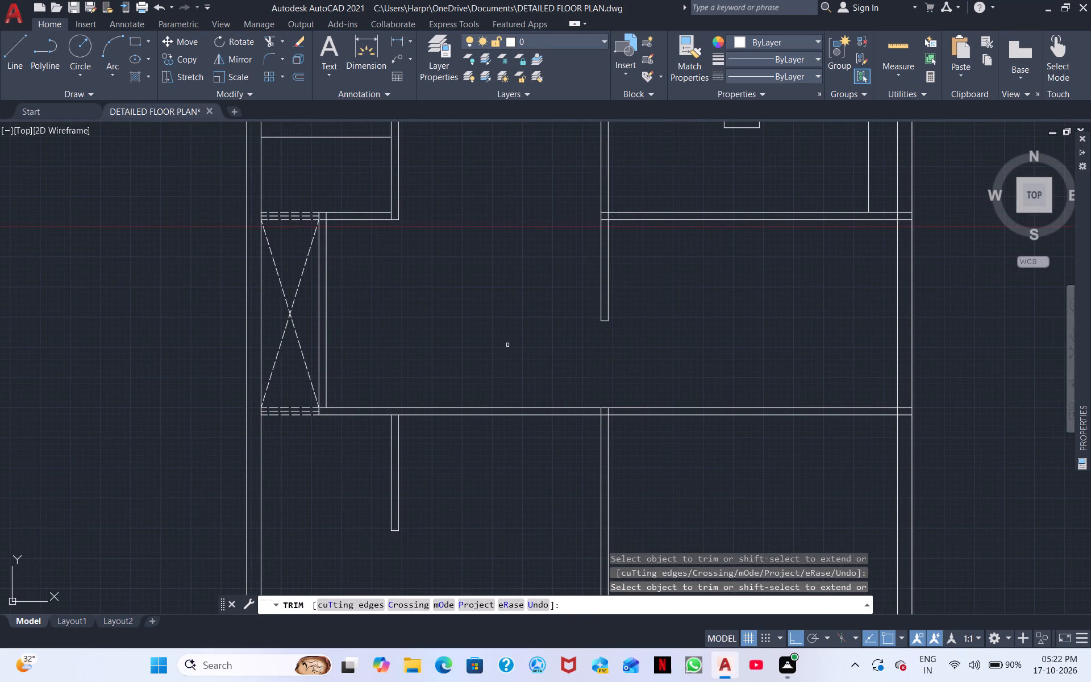
pyautogui.scroll(2, 535, 322)
pyautogui.moveTo(547, 317); pyautogui.dragTo(463, 496, button='middle')
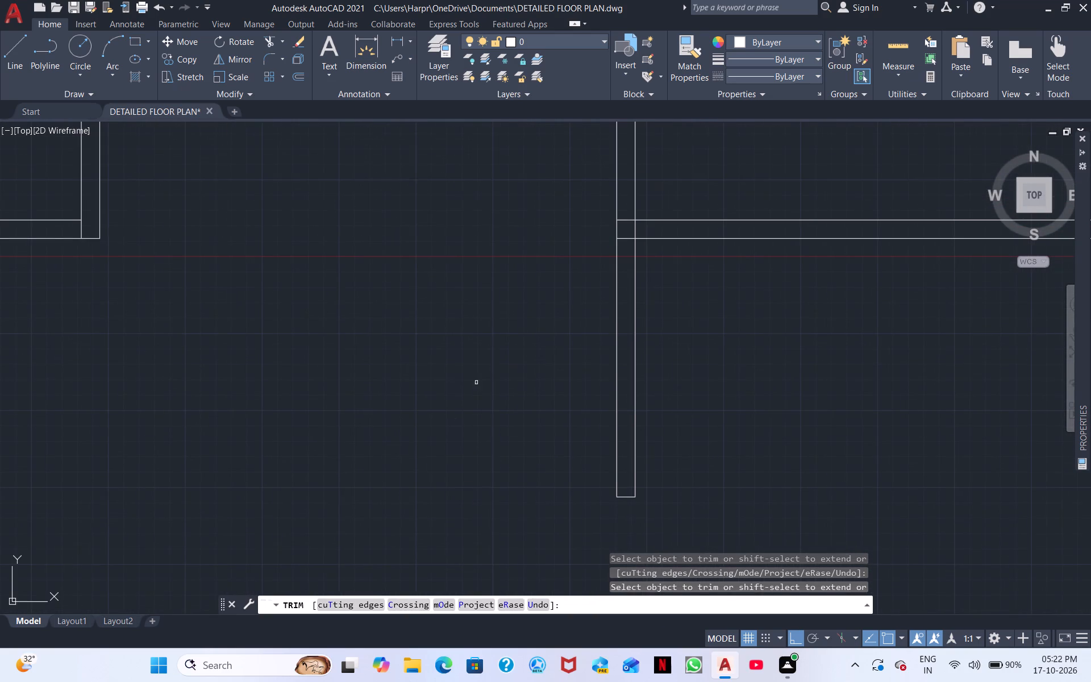
pyautogui.moveTo(567, 309); pyautogui.dragTo(532, 419, button='middle')
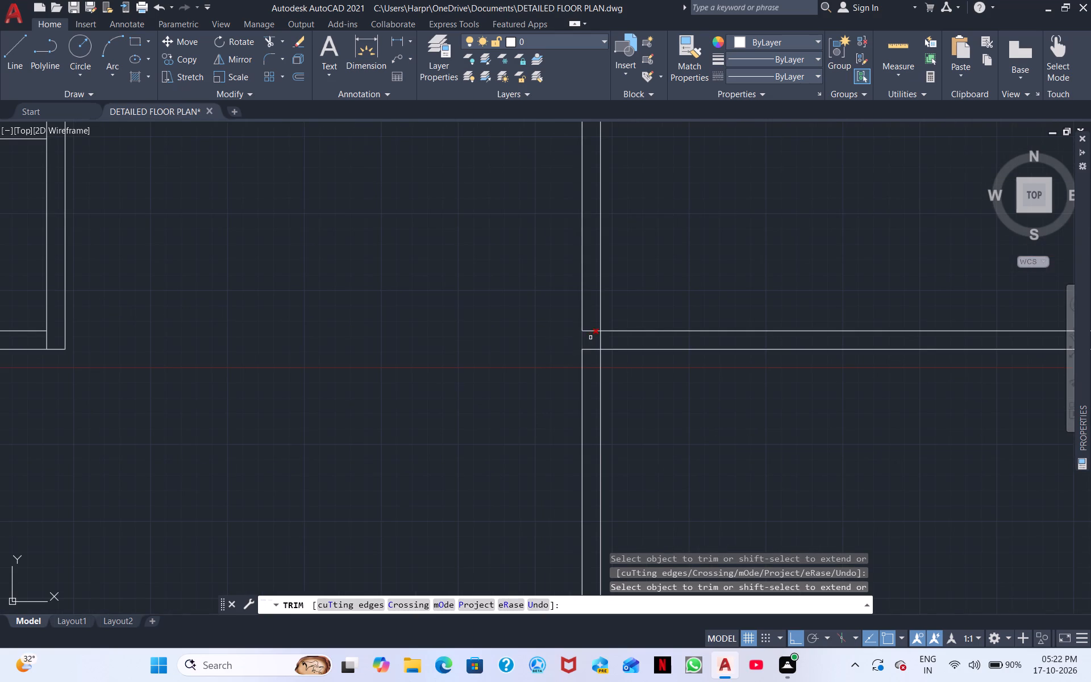
pyautogui.click(594, 331)
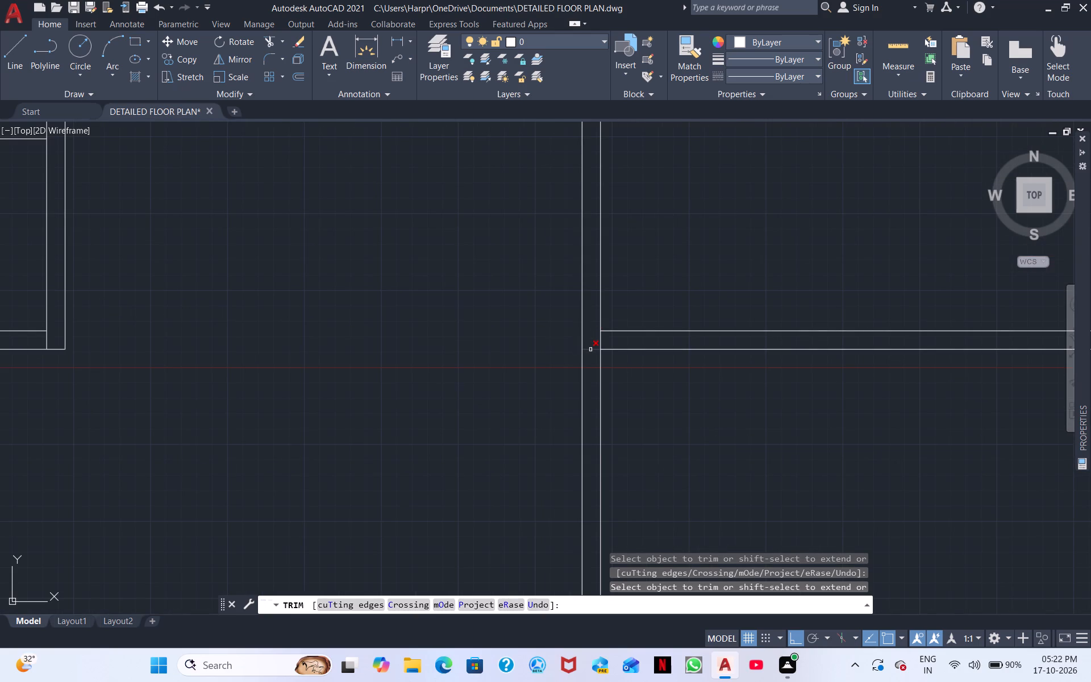
pyautogui.click(590, 350)
pyautogui.click(602, 340)
# Clean up the junction lines and trim away both central wall lines north of the upper cross wall.
pyautogui.scroll(-4, 480, 377)
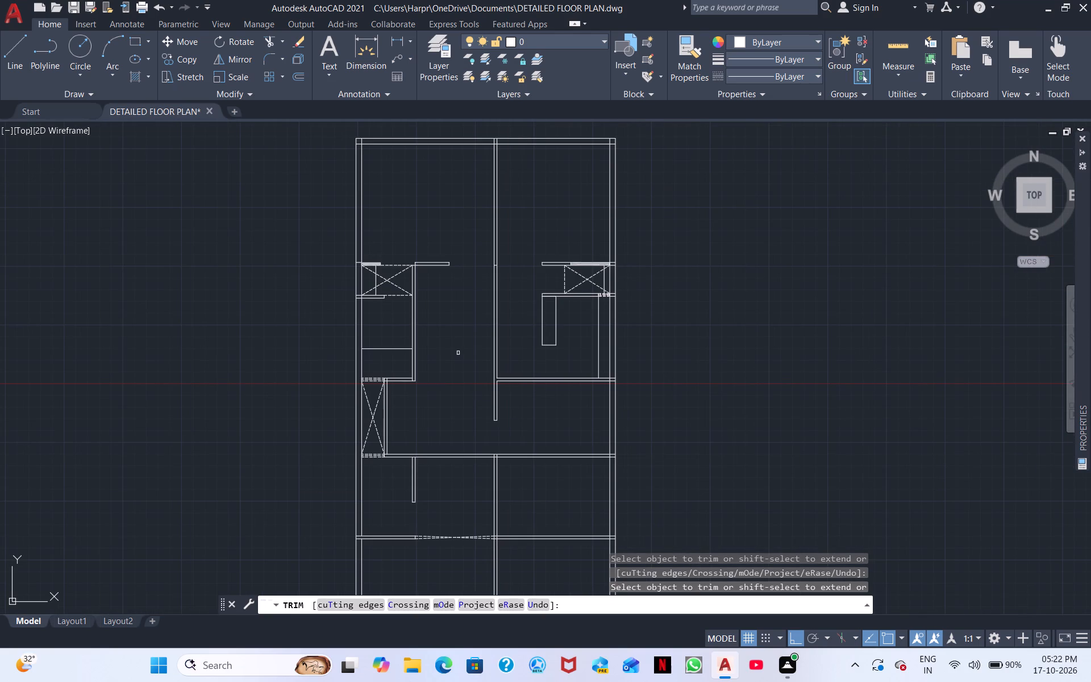
pyautogui.keyDown('shift'); pyautogui.click(498, 372); pyautogui.keyUp('shift')
pyautogui.scroll(2, 506, 384)
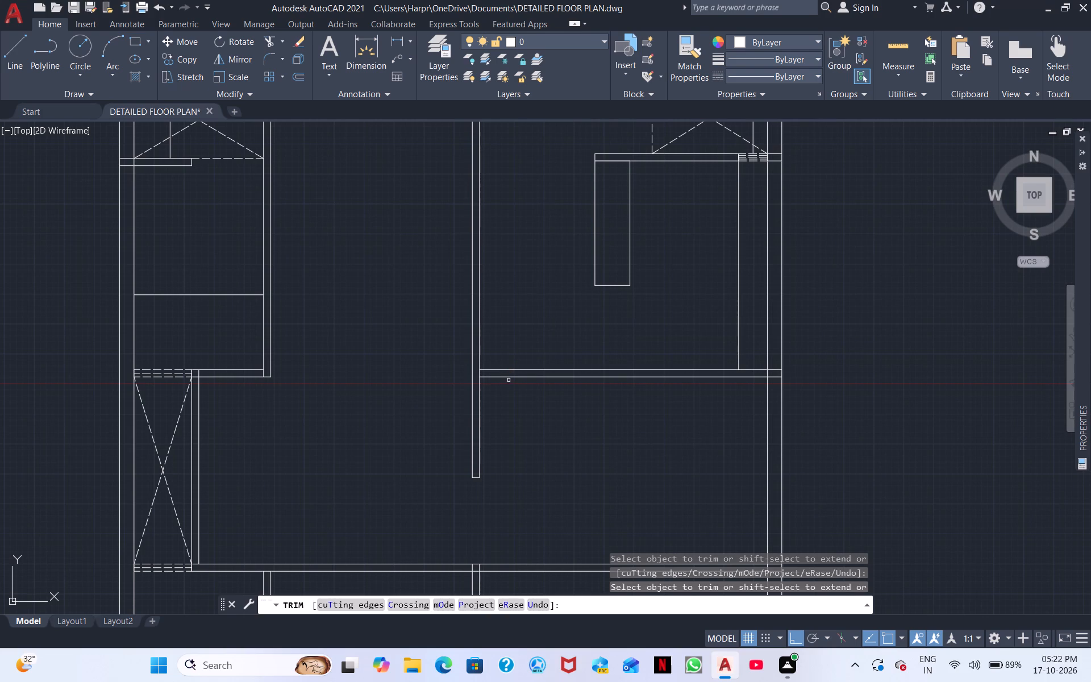
pyautogui.keyDown('shift'); pyautogui.click(502, 378); pyautogui.keyUp('shift')
pyautogui.moveTo(461, 356); pyautogui.dragTo(480, 354)
pyautogui.press('Escape')
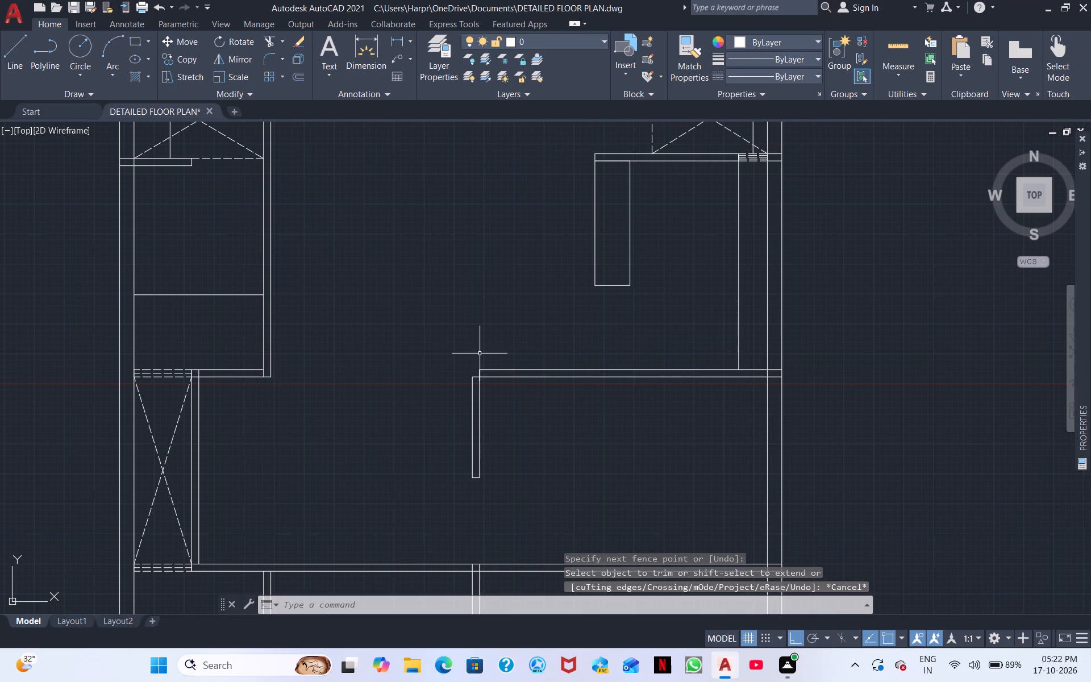
# Extend both central wall lines north to the short leftover horizontal segment, and try to extend them on to the north wall.
pyautogui.scroll(-3, 524, 340)
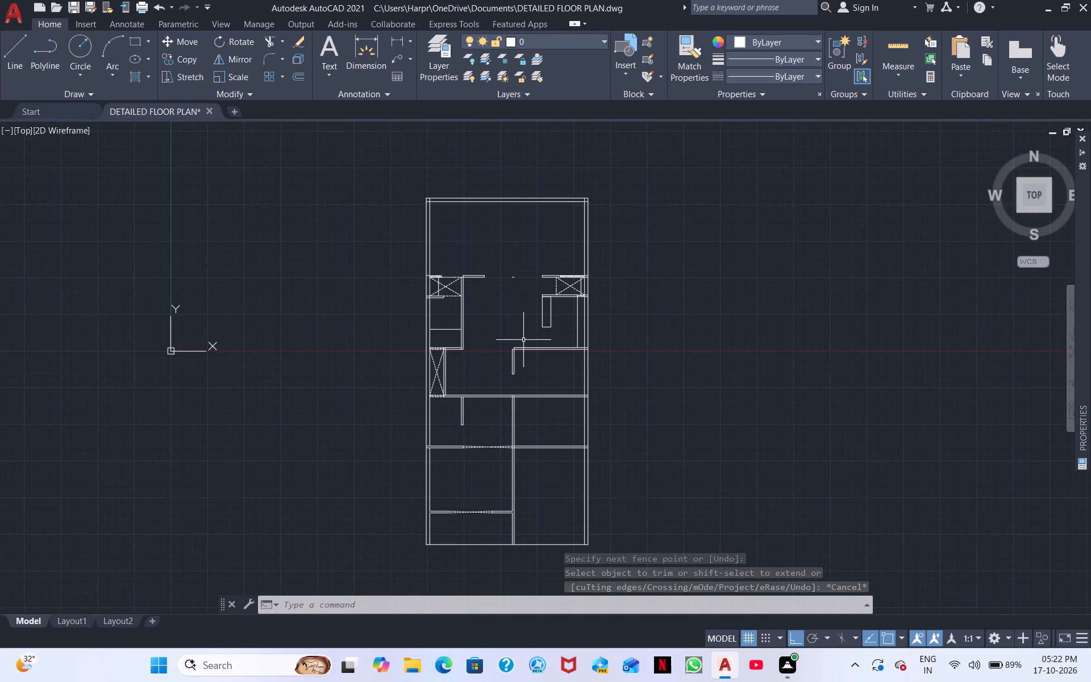
pyautogui.hotkey('ctrl', 'z')
pyautogui.scroll(-1, 523, 340)
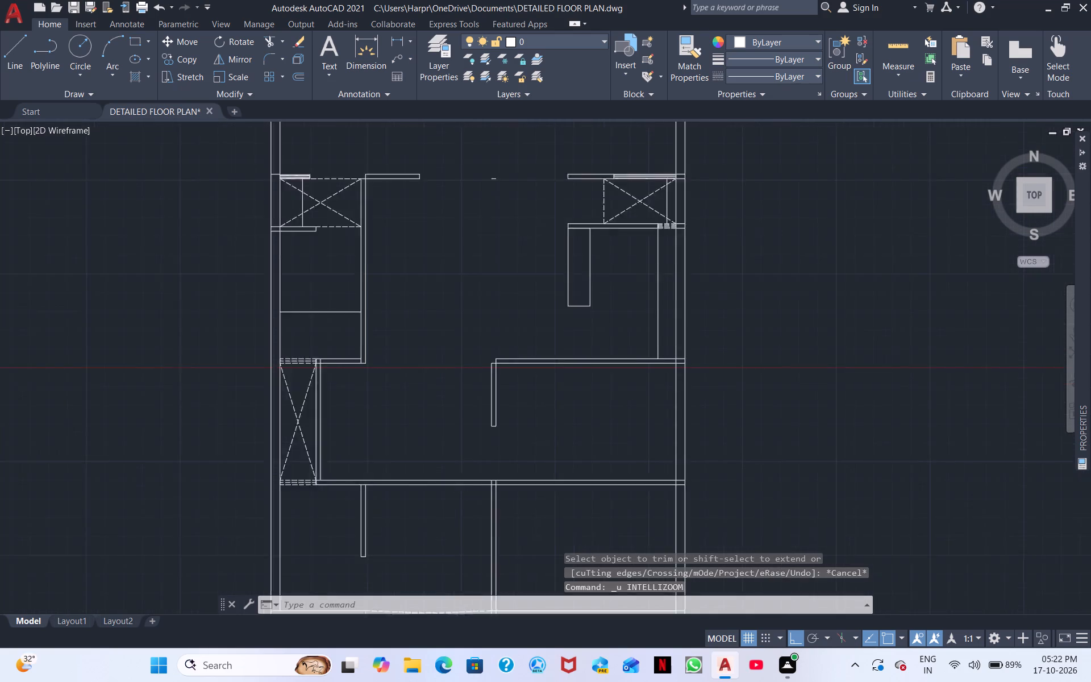
pyautogui.scroll(-2, 523, 340)
pyautogui.scroll(1, 501, 354)
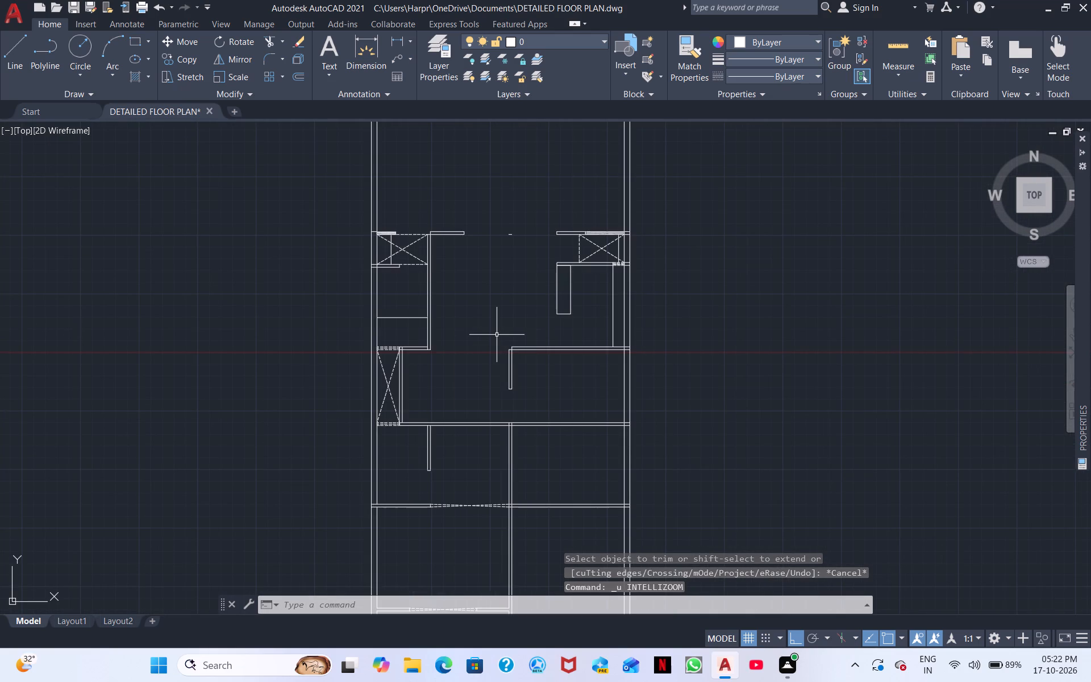
pyautogui.scroll(-2, 496, 332)
pyautogui.scroll(2, 496, 332)
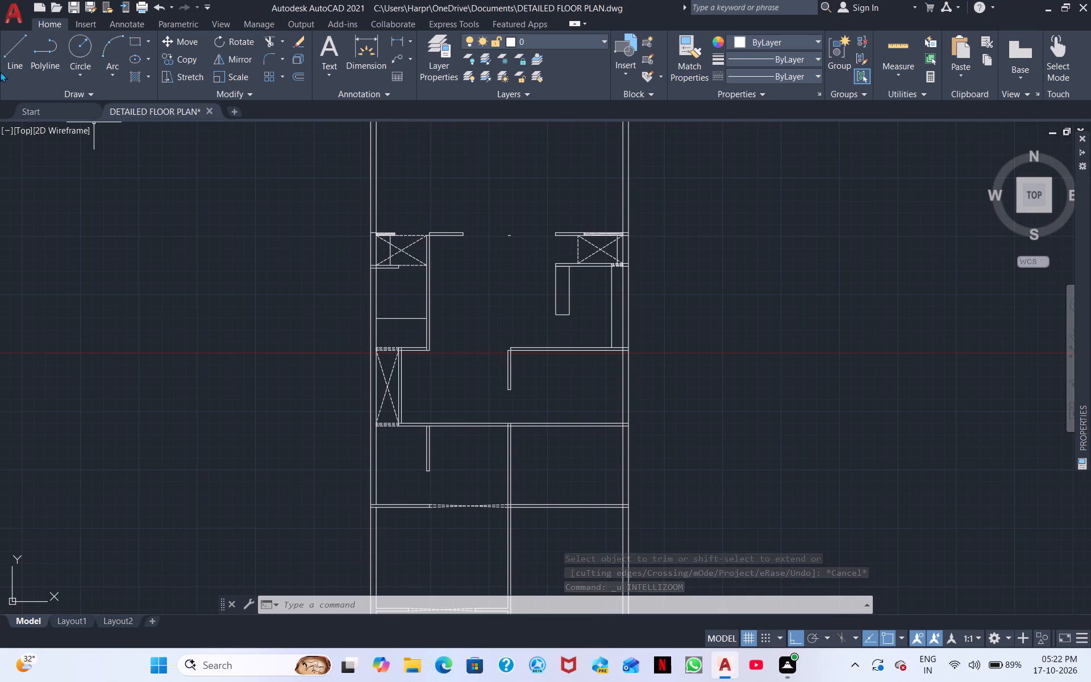
pyautogui.rightClick(481, 371)
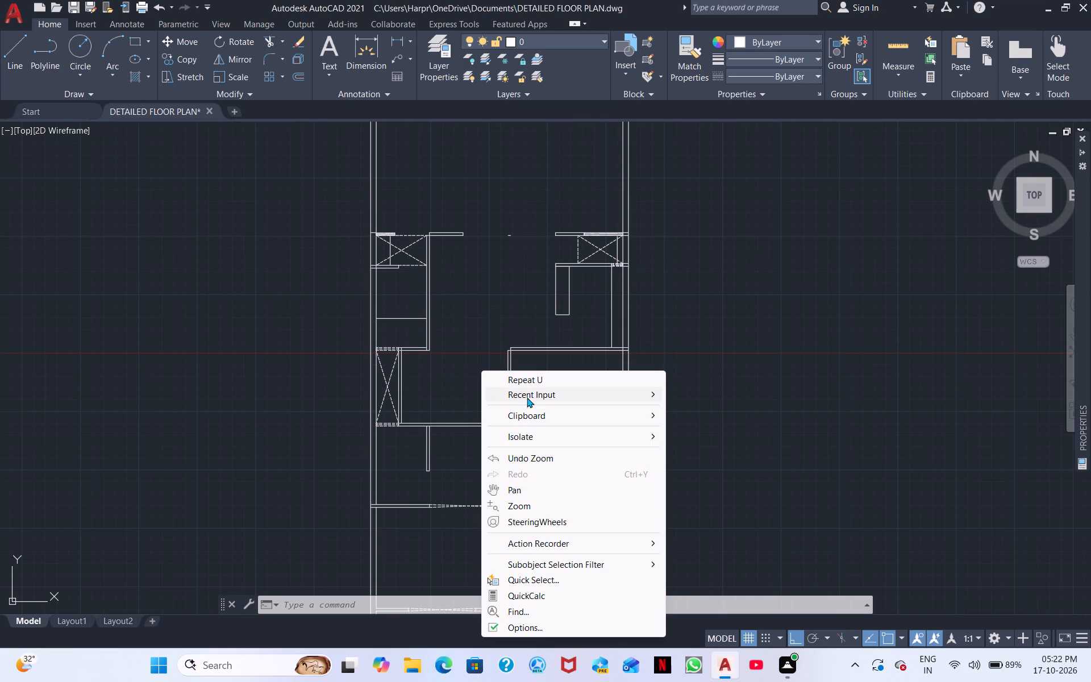
pyautogui.click(531, 393)
pyautogui.click(711, 123)
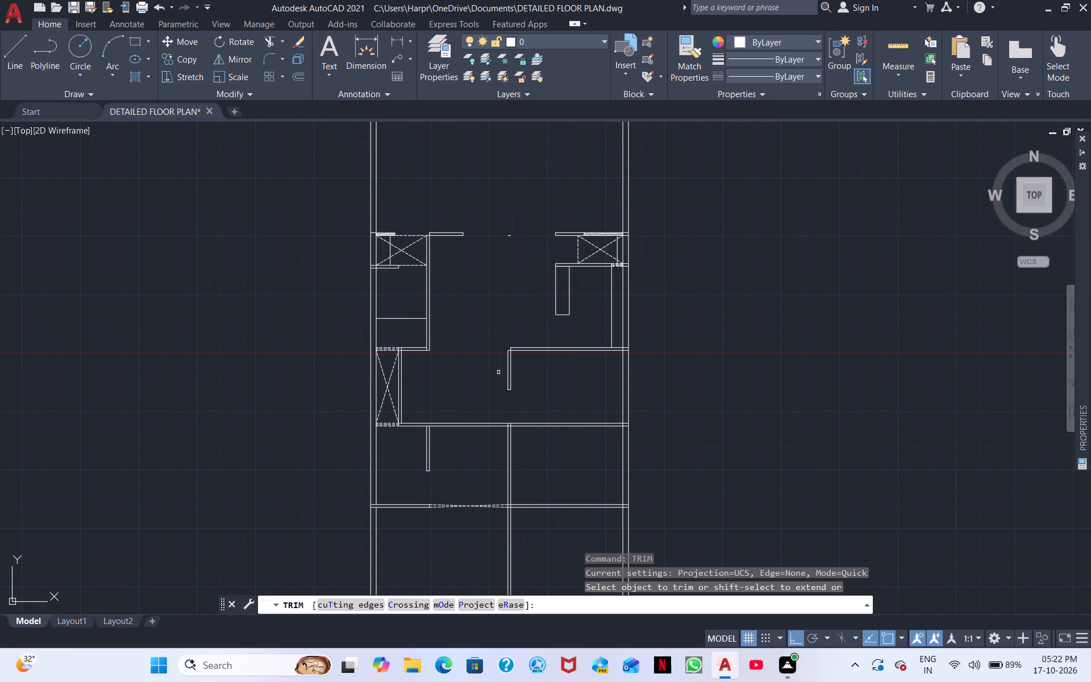
pyautogui.keyDown('shift'); pyautogui.click(507, 367); pyautogui.keyUp('shift')
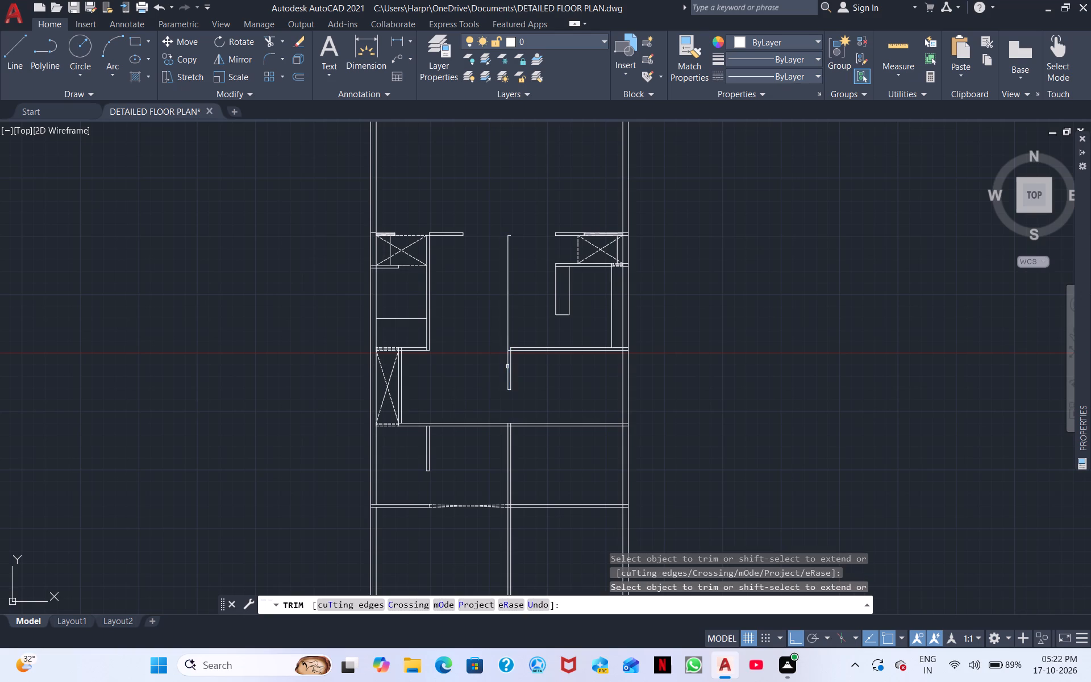
pyautogui.keyDown('shift'); pyautogui.click(512, 366); pyautogui.keyUp('shift')
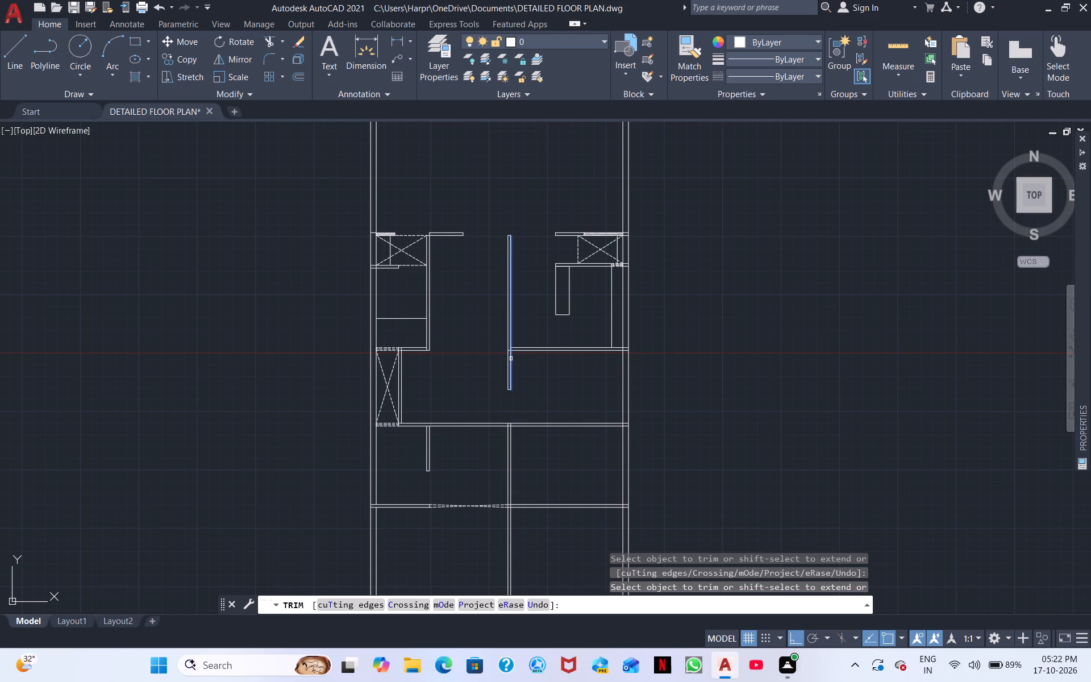
pyautogui.keyDown('shift'); pyautogui.click(511, 359); pyautogui.keyUp('shift')
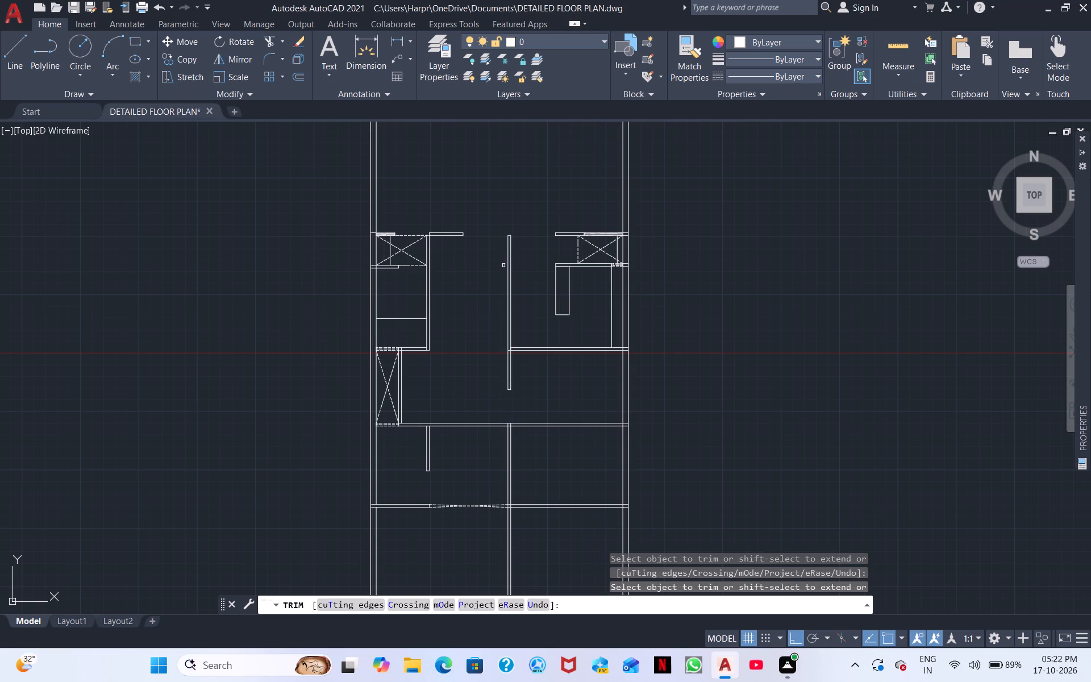
pyautogui.keyDown('shift'); pyautogui.click(507, 267); pyautogui.keyUp('shift')
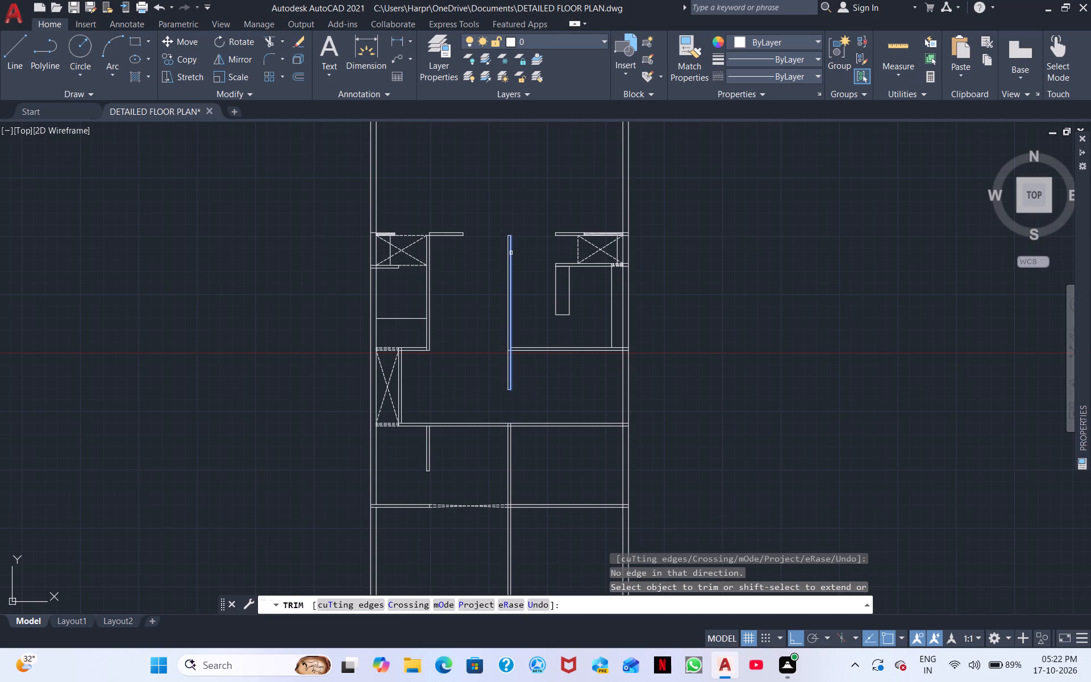
pyautogui.keyDown('shift'); pyautogui.click(511, 253); pyautogui.keyUp('shift')
pyautogui.keyDown('shift'); pyautogui.click(511, 248); pyautogui.keyUp('shift')
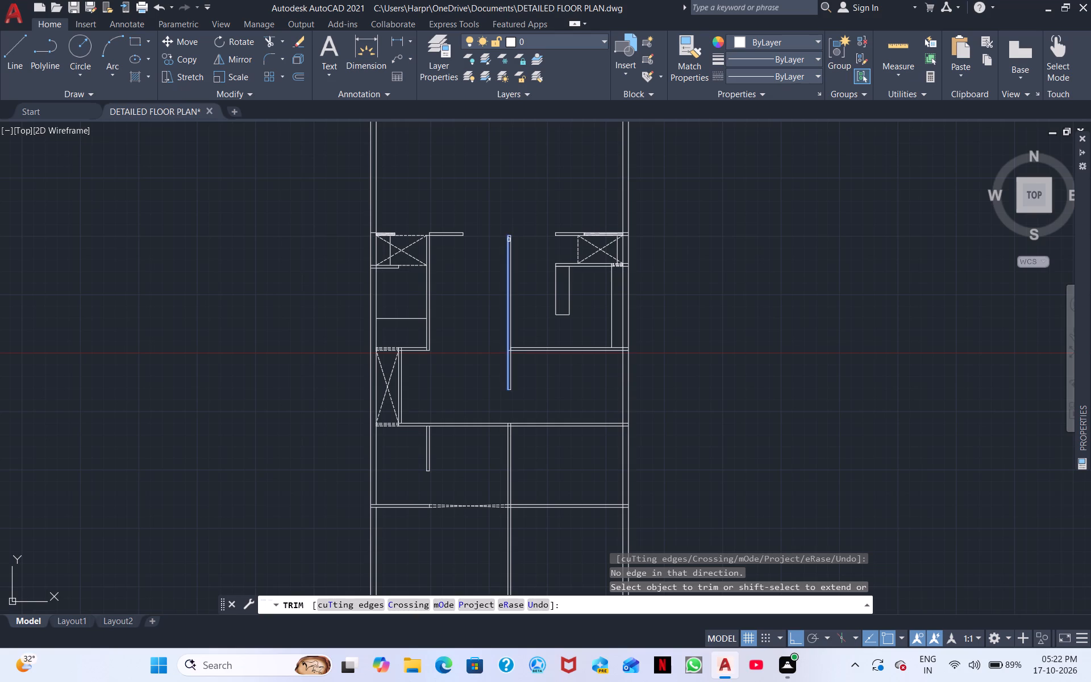
pyautogui.keyDown('shift'); pyautogui.click(509, 240); pyautogui.keyUp('shift')
# Extend the upper cross wall's north line to the central wall's west line, and trim both central wall lines north of that corner.
pyautogui.scroll(-2, 513, 239)
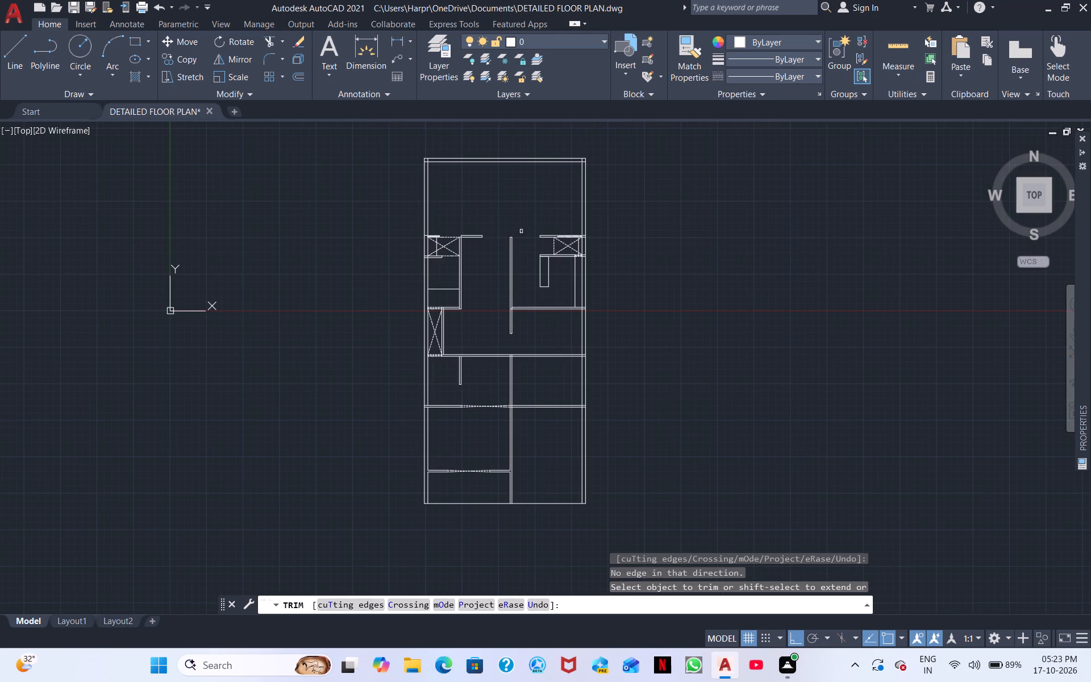
pyautogui.scroll(-1, 521, 231)
pyautogui.moveTo(523, 217); pyautogui.dragTo(524, 259, button='middle')
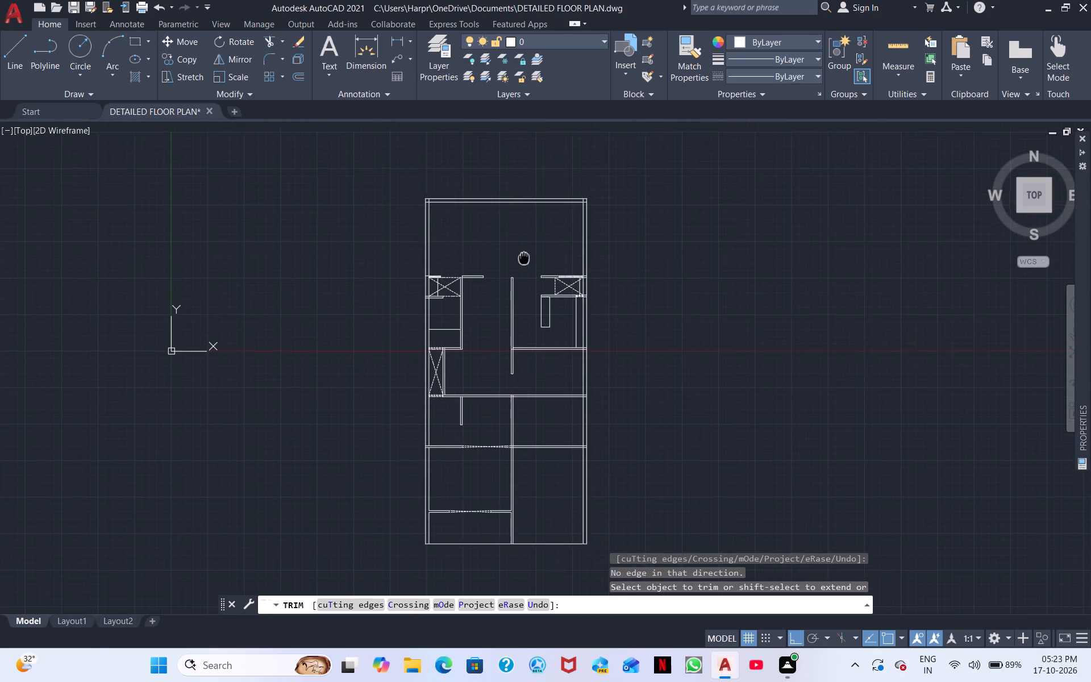
pyautogui.moveTo(524, 259); pyautogui.dragTo(516, 290, button='middle')
pyautogui.scroll(2, 516, 290)
pyautogui.moveTo(511, 301); pyautogui.dragTo(516, 234, button='middle')
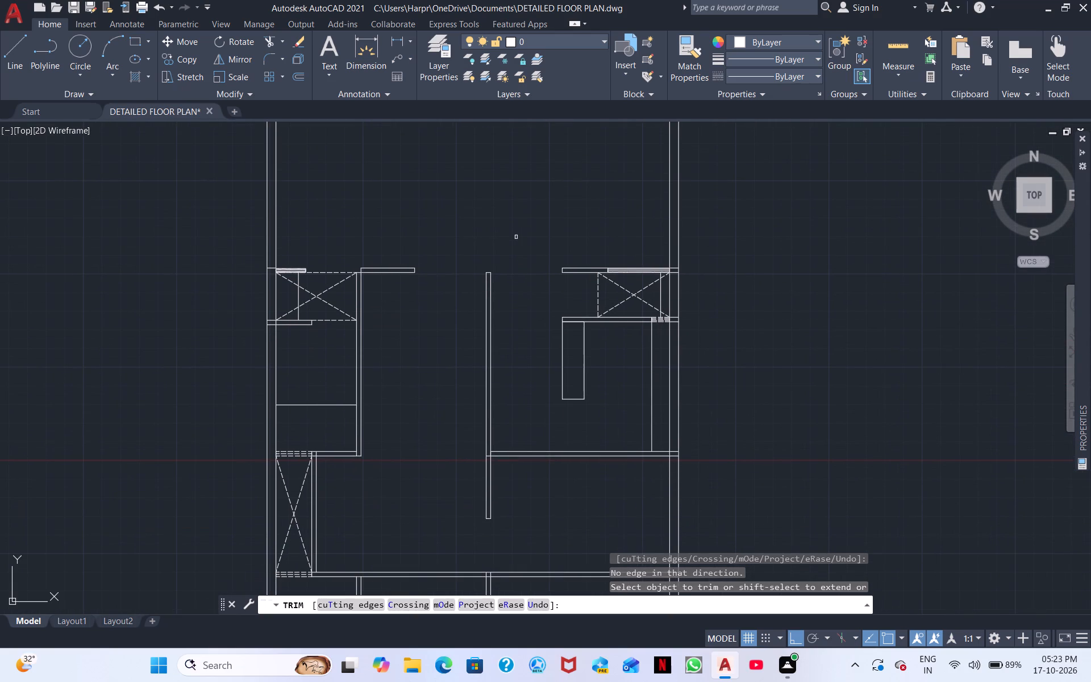
pyautogui.keyDown('shift'); pyautogui.click(507, 452); pyautogui.keyUp('shift')
pyautogui.moveTo(471, 425); pyautogui.dragTo(505, 418)
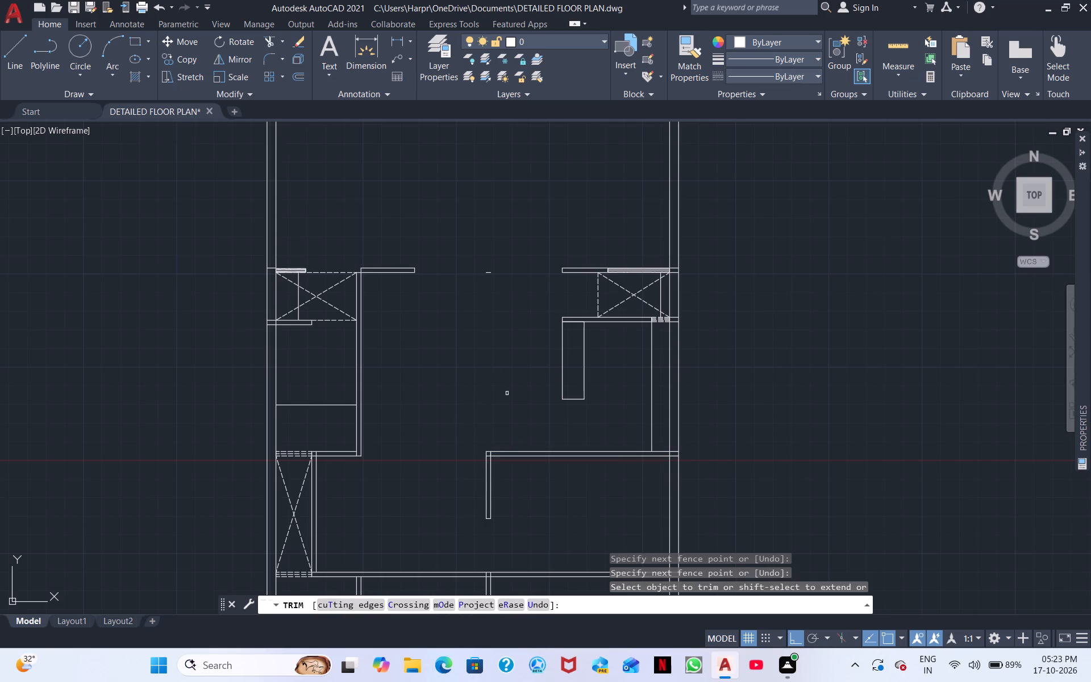
# Draw a vertical line from the west end of the short leftover horizontal segment up to the north wall's inner face.
pyautogui.moveTo(490, 341); pyautogui.dragTo(499, 476, button='middle')
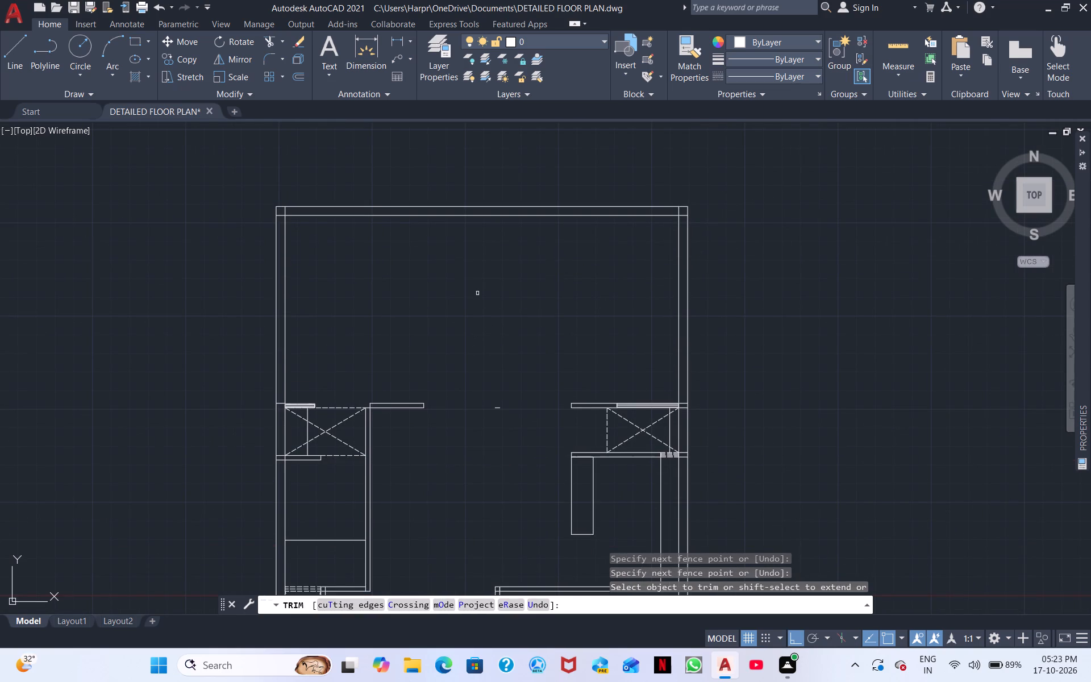
pyautogui.click(7, 52)
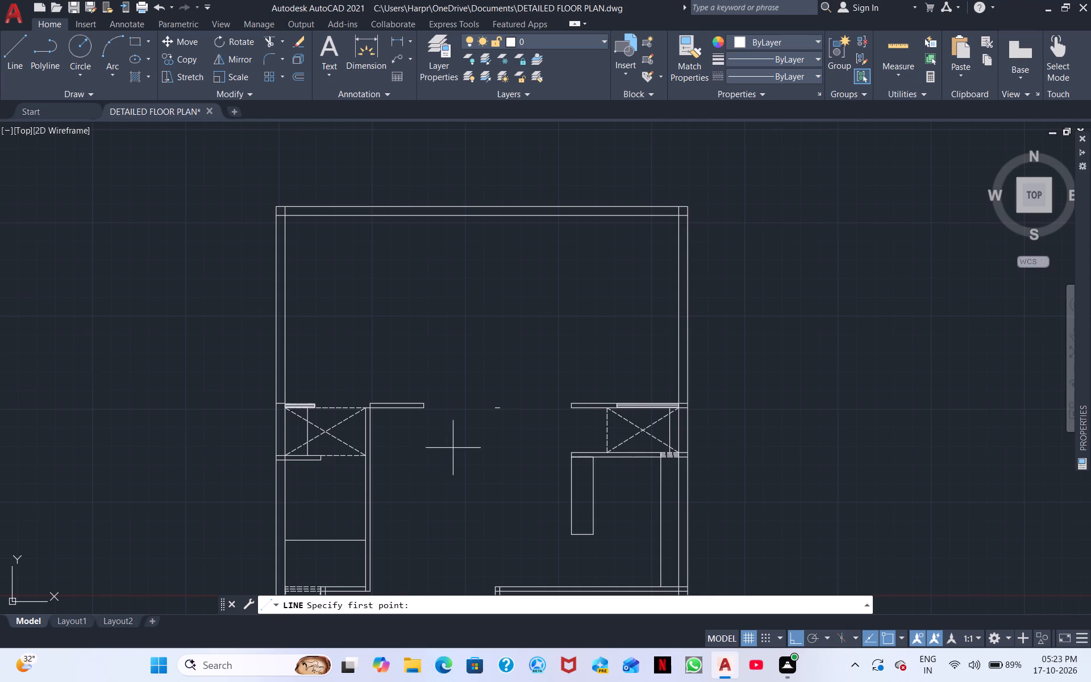
pyautogui.scroll(4, 455, 443)
pyautogui.moveTo(864, 402); pyautogui.dragTo(572, 535, button='middle')
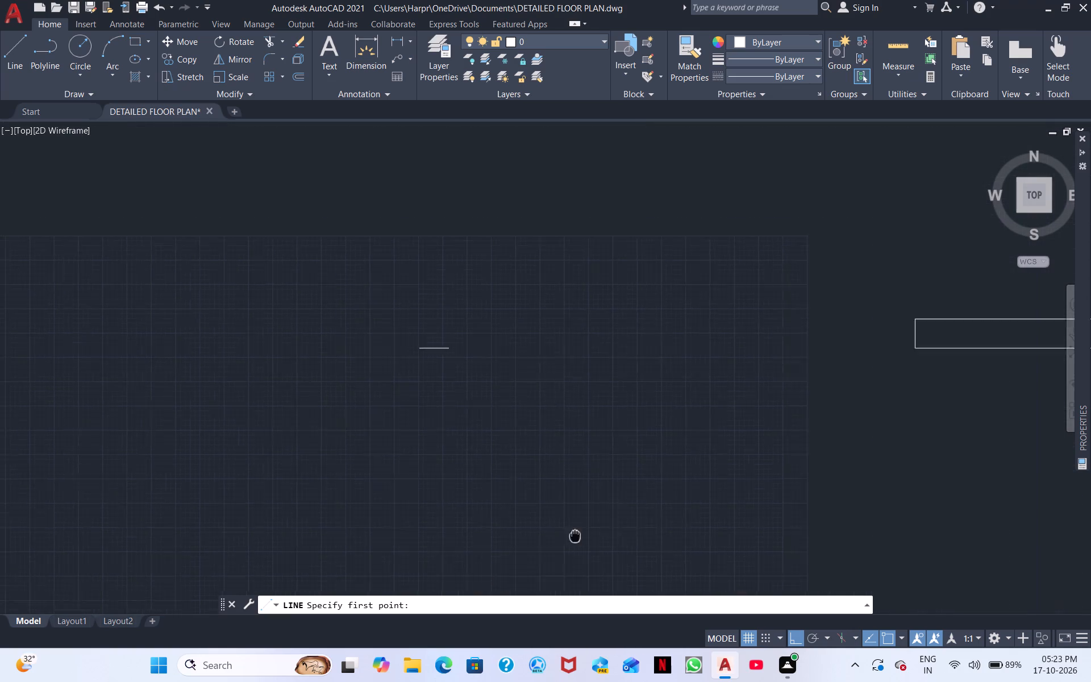
pyautogui.moveTo(572, 535); pyautogui.dragTo(514, 548, button='middle')
pyautogui.moveTo(399, 396); pyautogui.dragTo(482, 530, button='middle')
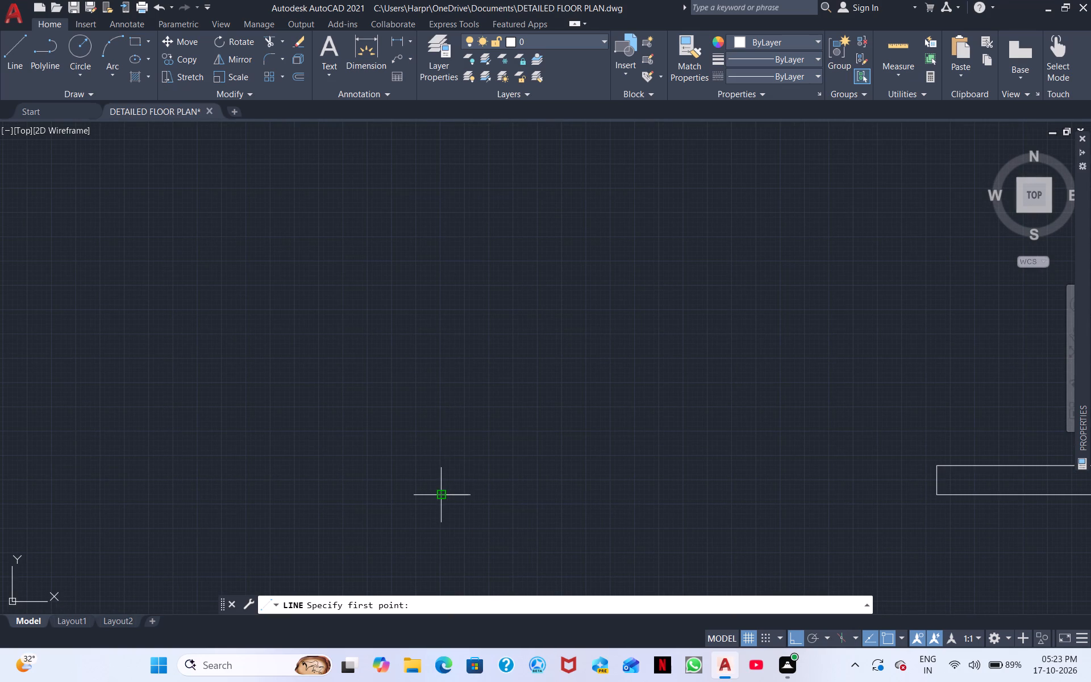
pyautogui.click(438, 496)
pyautogui.scroll(-4, 407, 240)
pyautogui.scroll(1, 405, 240)
pyautogui.moveTo(420, 150); pyautogui.dragTo(444, 340, button='middle')
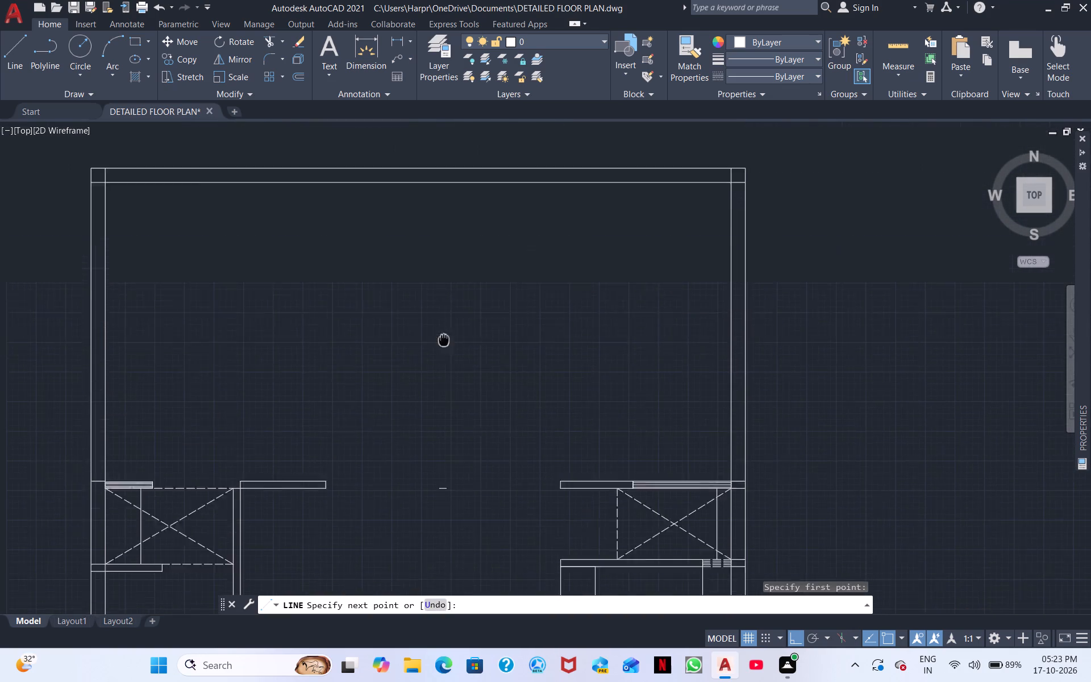
pyautogui.moveTo(444, 340); pyautogui.dragTo(446, 392, button='middle')
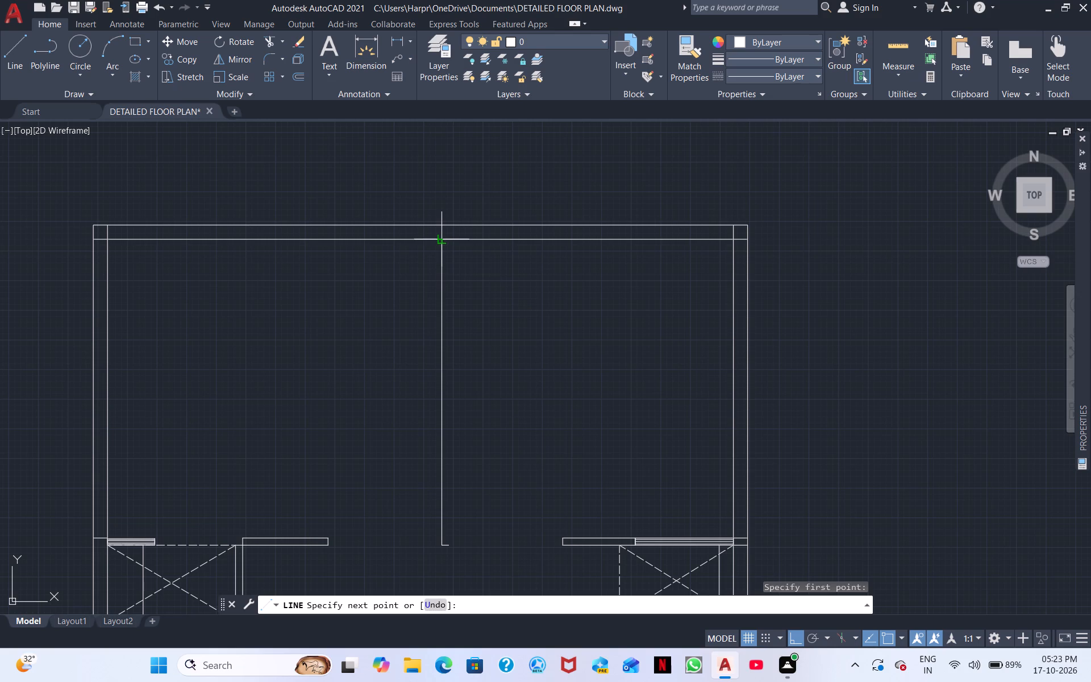
pyautogui.click(442, 242)
pyautogui.press('Escape')
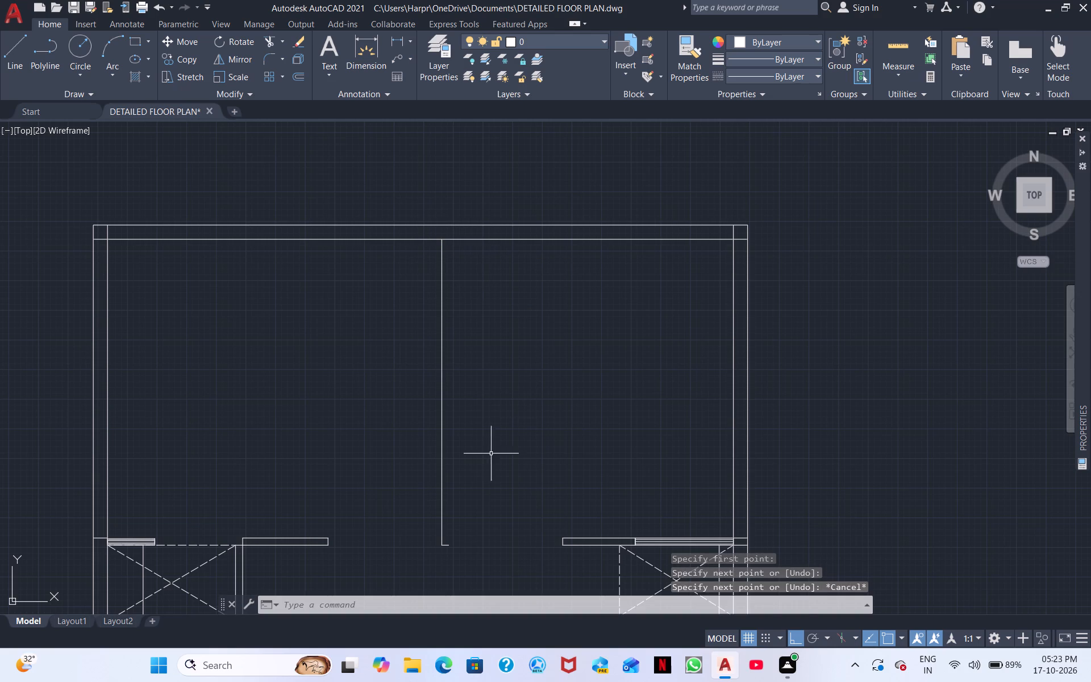
# Draw a vertical line from the east end of the short leftover horizontal segment up to the north wall's inner face.
pyautogui.rightClick(467, 492)
pyautogui.click(563, 235)
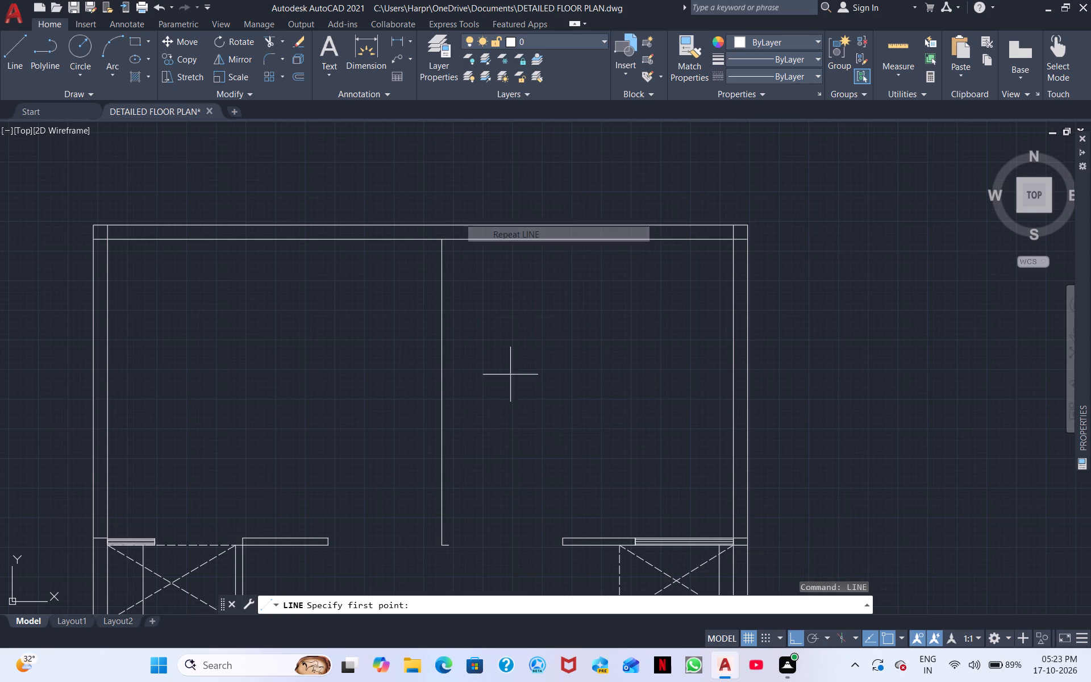
pyautogui.scroll(3, 450, 544)
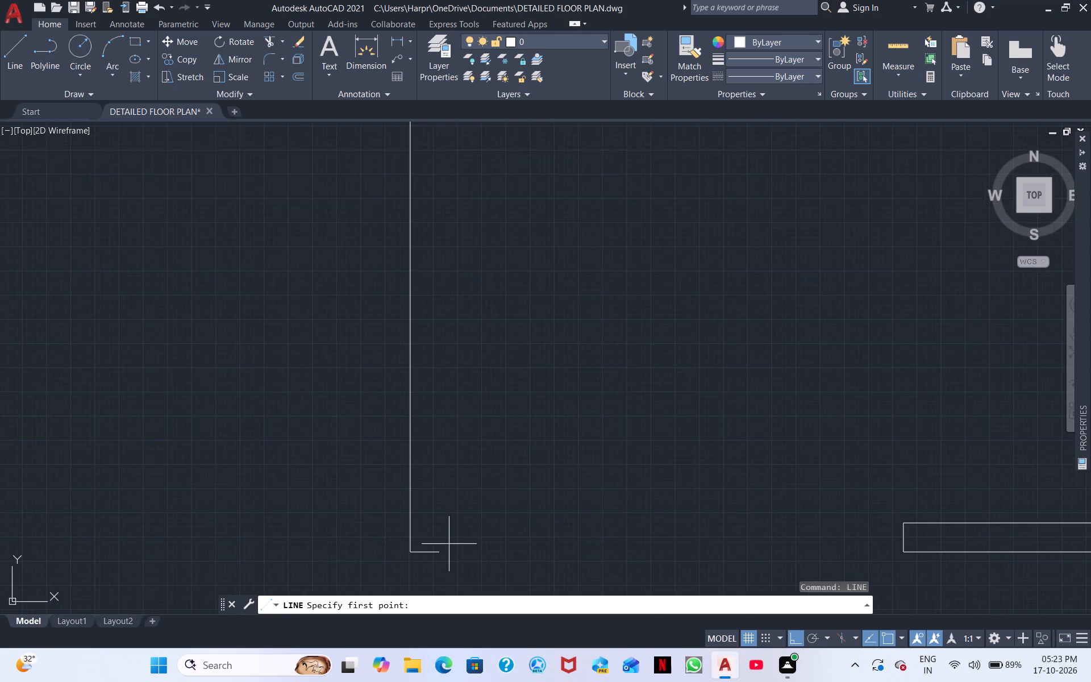
pyautogui.click(442, 551)
pyautogui.moveTo(527, 310); pyautogui.dragTo(520, 473, button='middle')
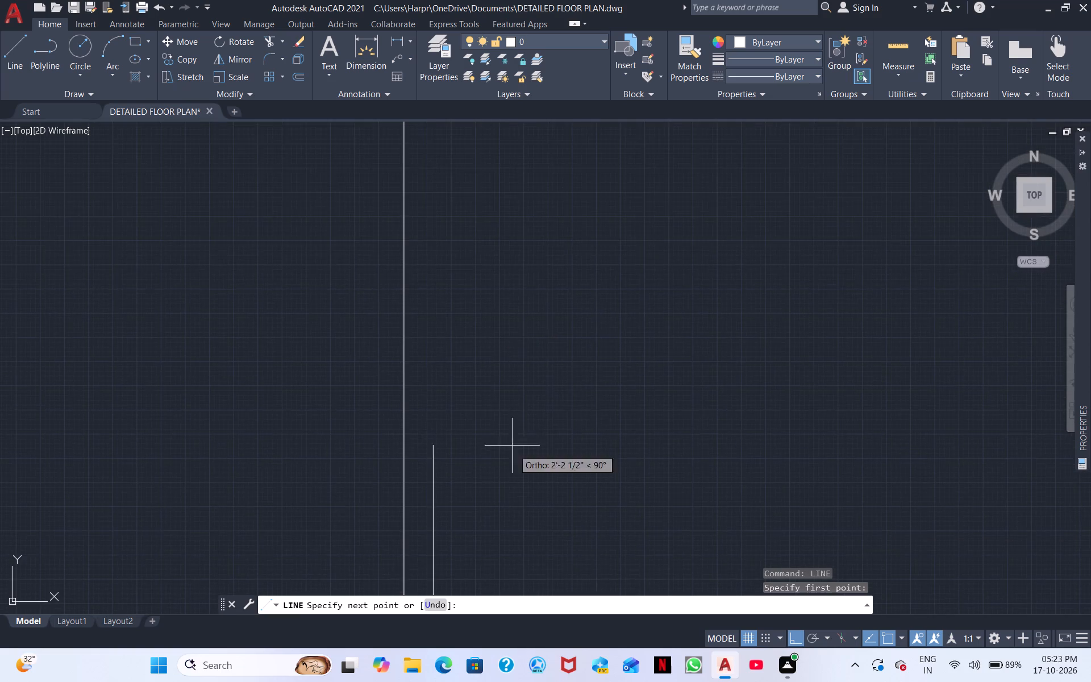
pyautogui.scroll(-2, 457, 343)
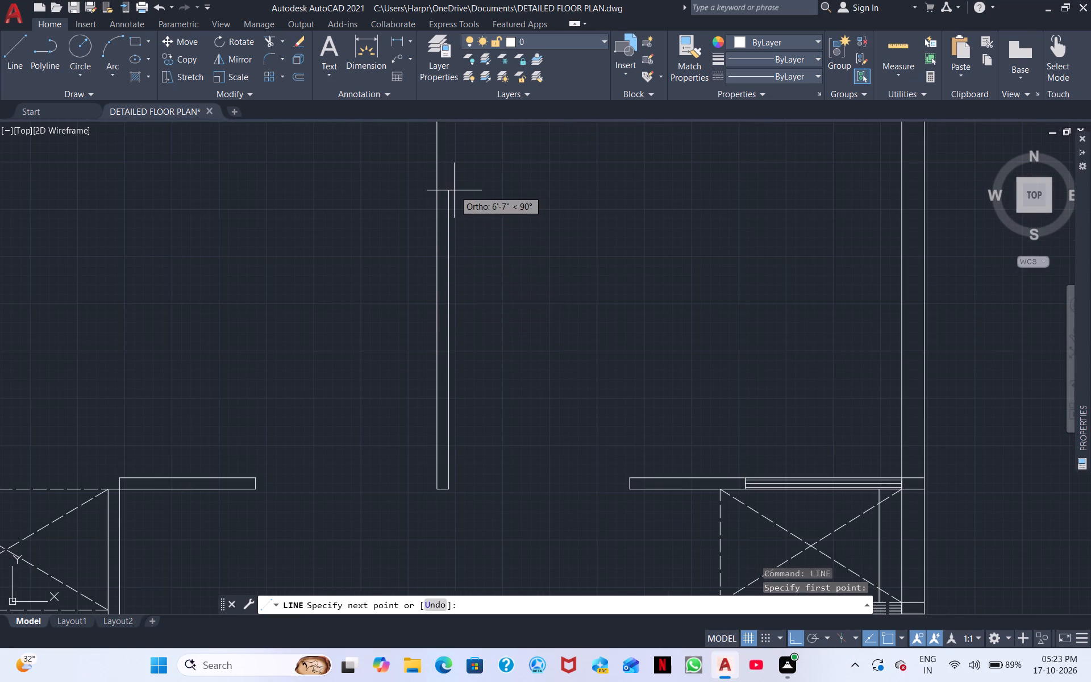
pyautogui.moveTo(454, 190); pyautogui.dragTo(452, 425, button='middle')
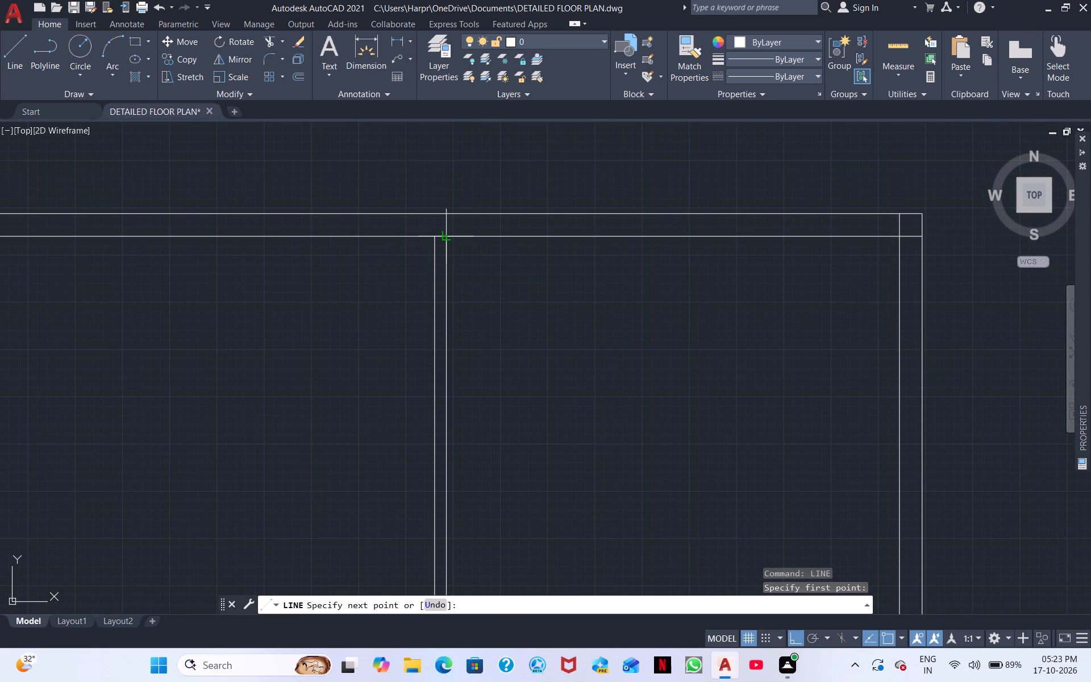
pyautogui.click(445, 236)
pyautogui.press('Escape')
# Look over the floor plan from the redrawn northern partition down to the southern rooms and their wall openings.
pyautogui.scroll(-3, 478, 268)
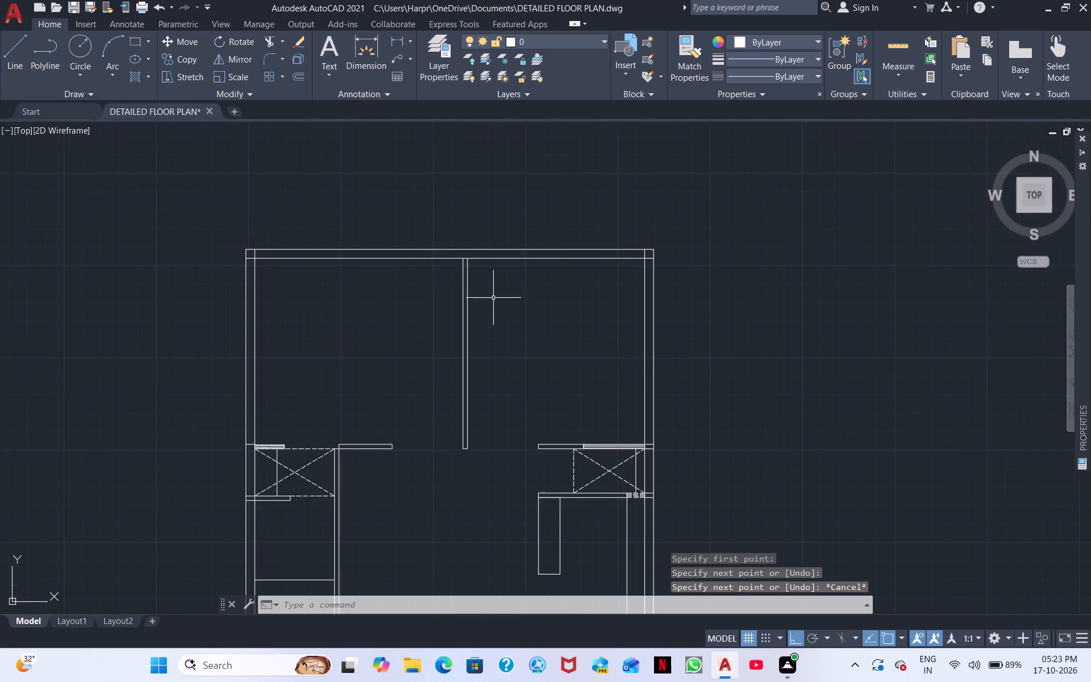
pyautogui.moveTo(493, 298); pyautogui.dragTo(499, 242, button='middle')
pyautogui.moveTo(512, 305); pyautogui.dragTo(531, 245, button='middle')
pyautogui.moveTo(510, 305); pyautogui.dragTo(507, 309, button='middle')
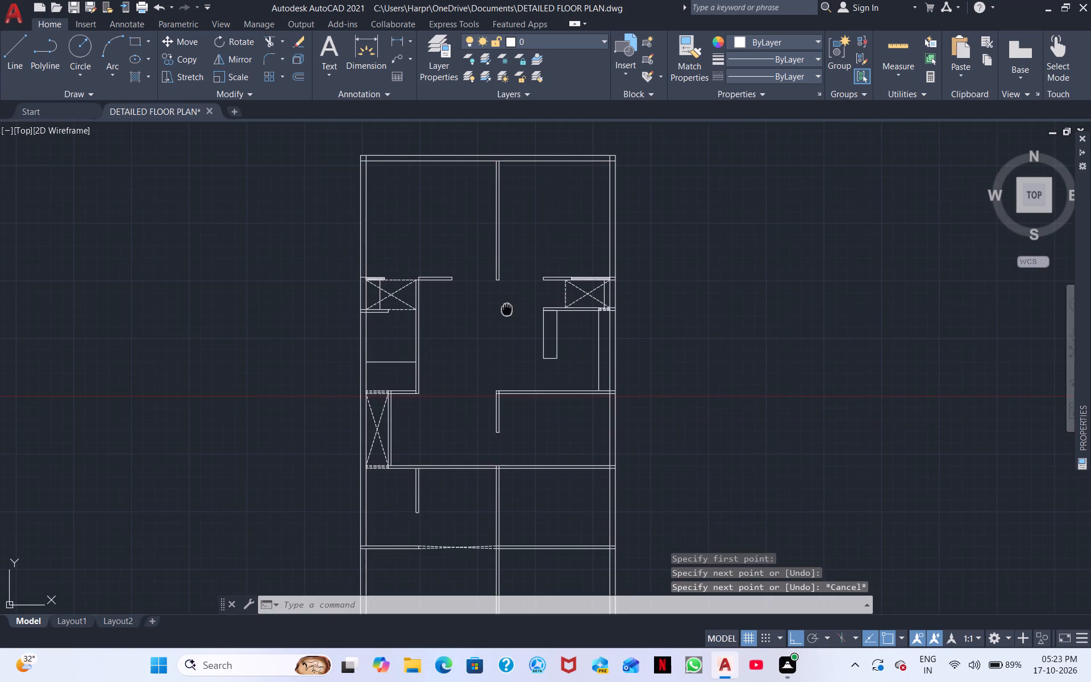
pyautogui.moveTo(507, 309); pyautogui.dragTo(517, 280, button='middle')
pyautogui.moveTo(490, 315); pyautogui.dragTo(500, 295, button='middle')
pyautogui.moveTo(488, 325); pyautogui.dragTo(497, 292, button='middle')
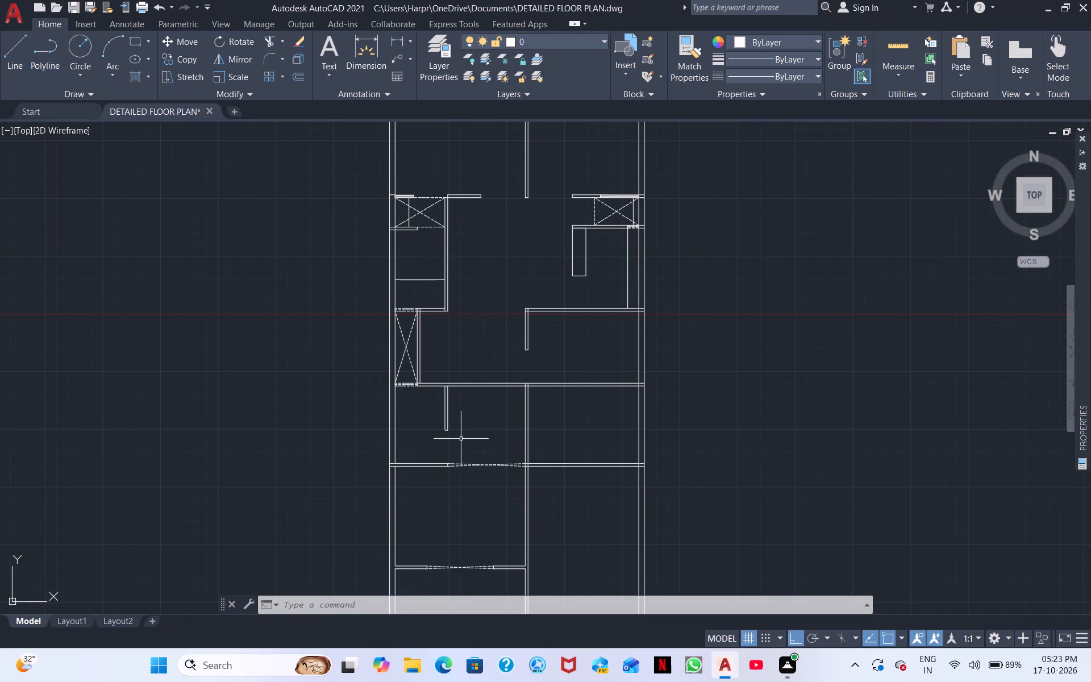
pyautogui.moveTo(461, 439); pyautogui.dragTo(568, 436, button='middle')
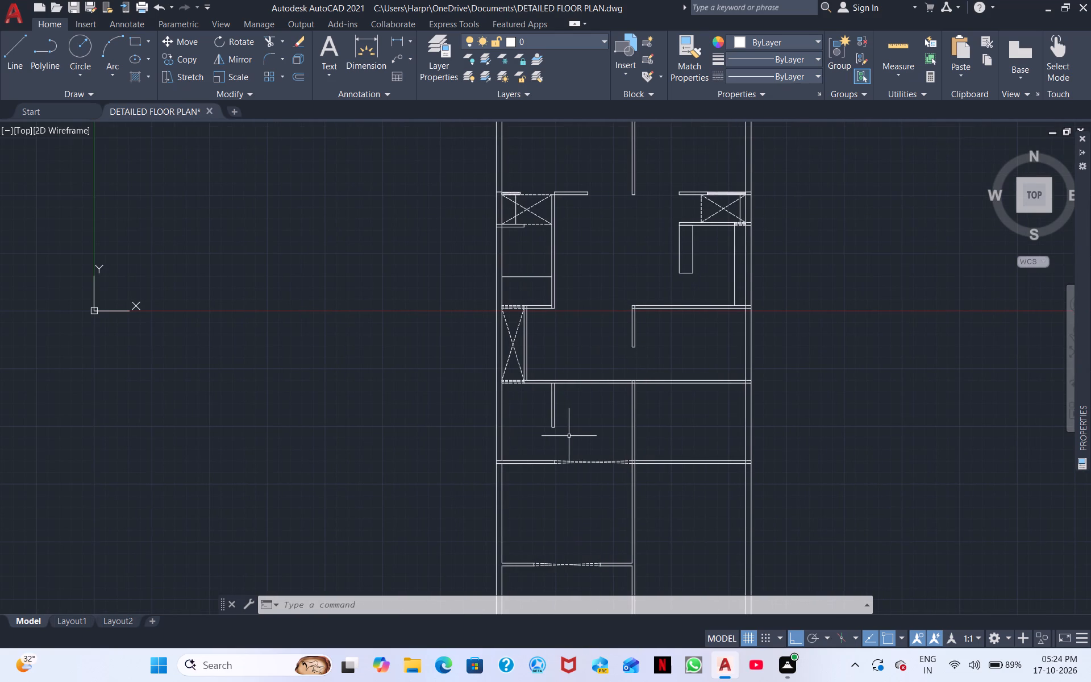
pyautogui.moveTo(565, 431); pyautogui.dragTo(527, 417, button='middle')
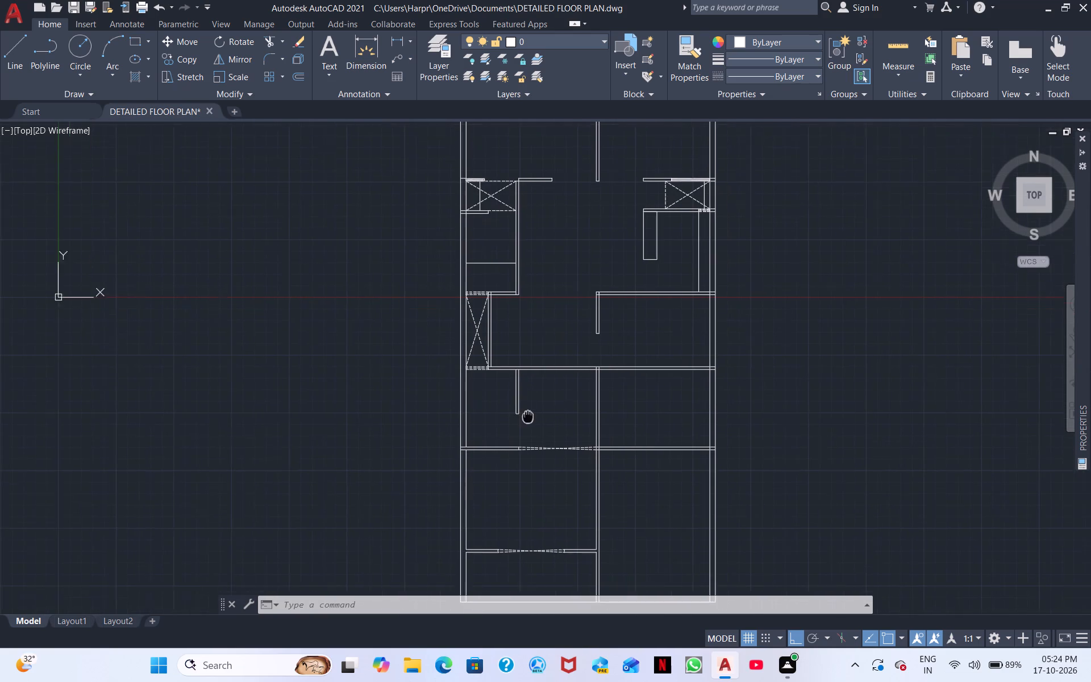
pyautogui.moveTo(527, 417); pyautogui.dragTo(507, 392, button='middle')
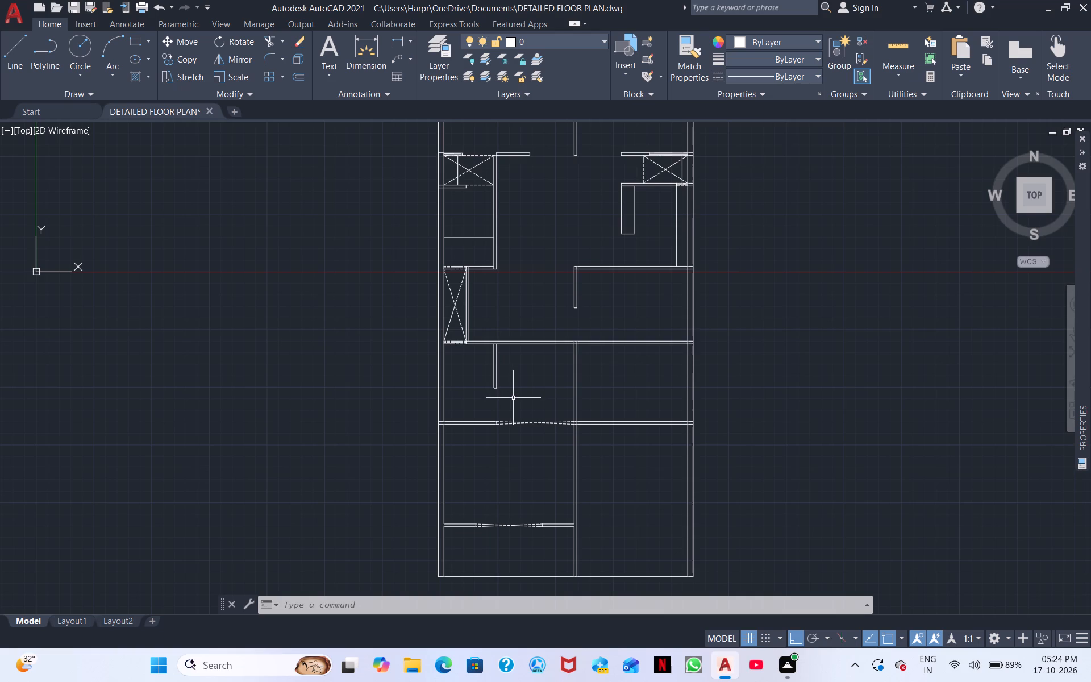
pyautogui.moveTo(532, 392); pyautogui.dragTo(431, 420, button='middle')
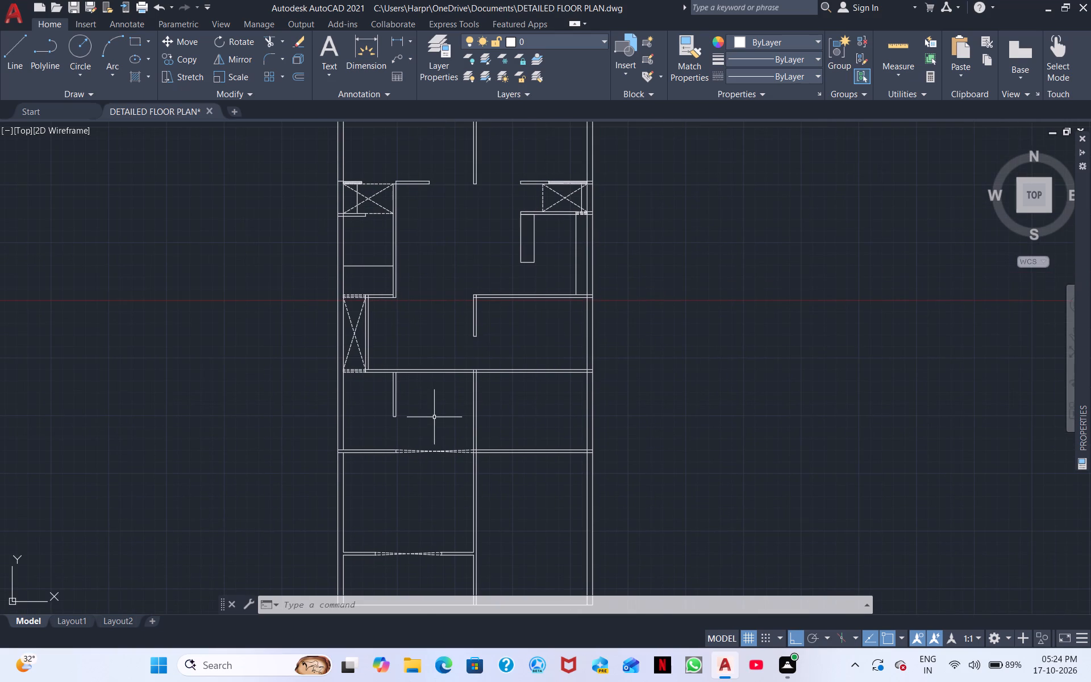
pyautogui.scroll(2, 434, 417)
pyautogui.middleClick(448, 393)
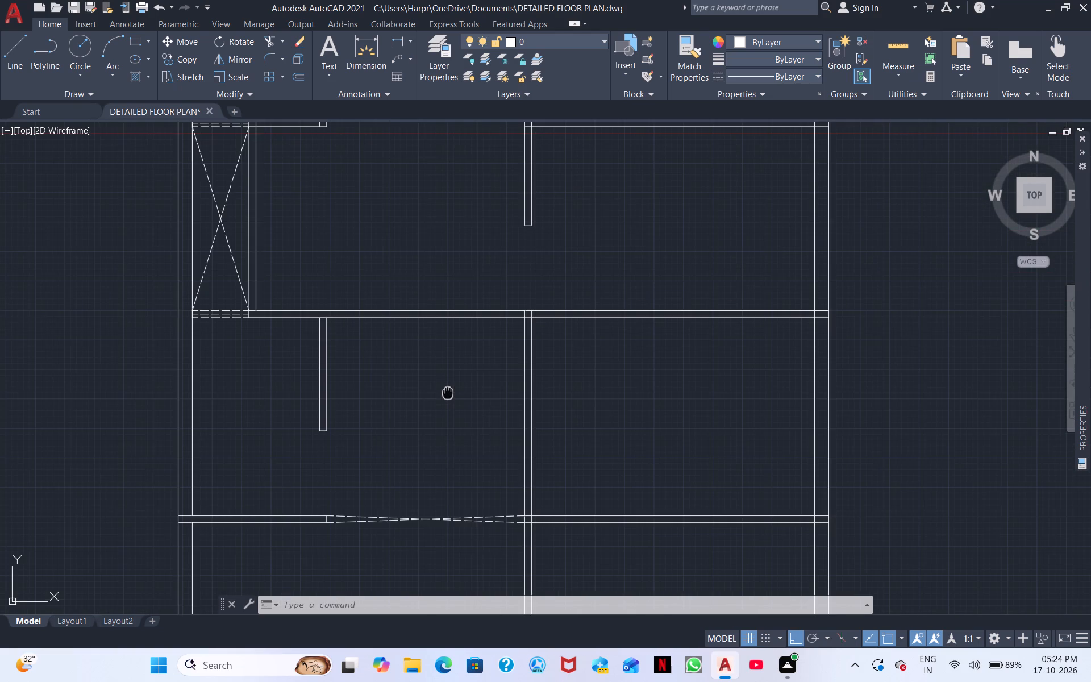
pyautogui.scroll(-2, 448, 393)
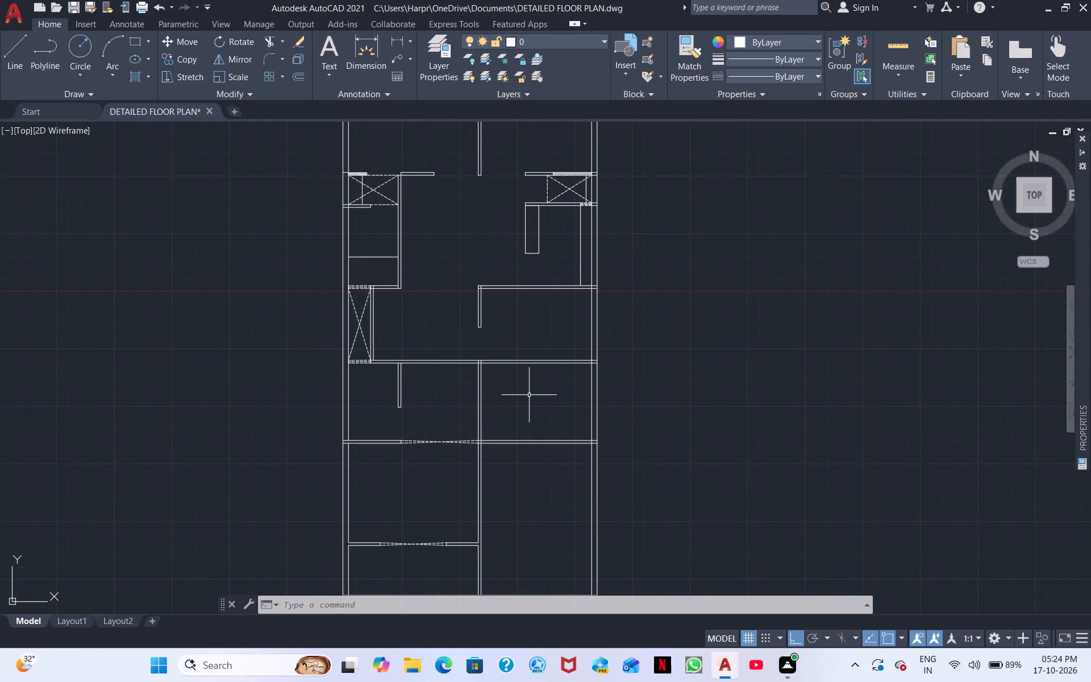
# Draw a 3' horizontal line west from the east wall's inner face in the room south of the middle cross wall.
pyautogui.scroll(2, 533, 393)
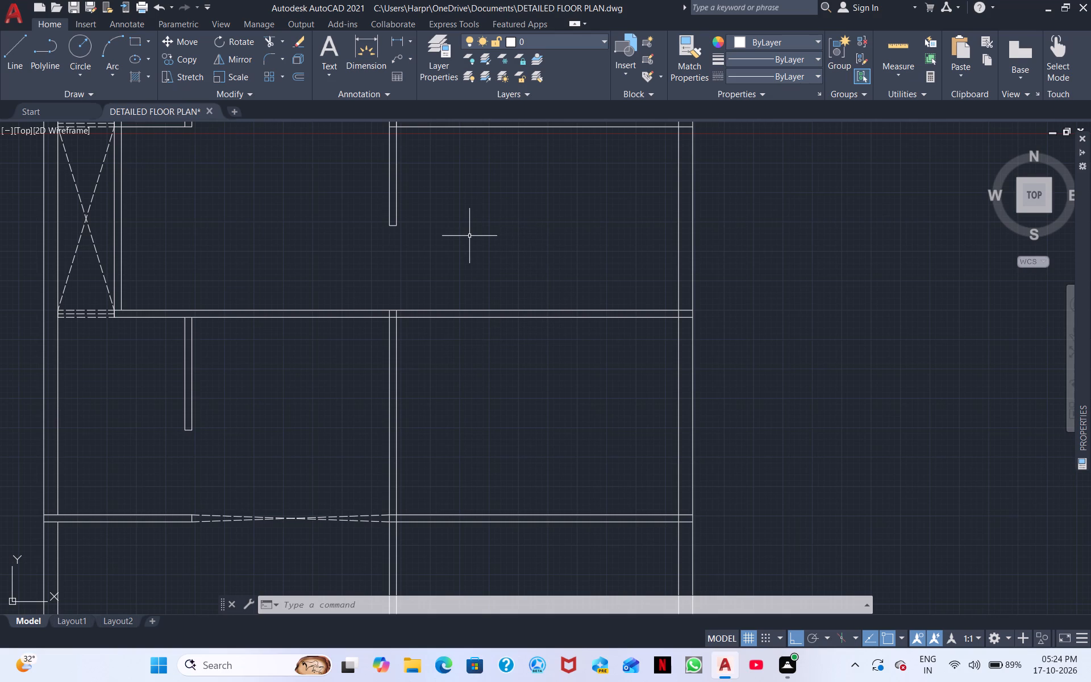
pyautogui.moveTo(533, 214); pyautogui.dragTo(511, 246, button='middle')
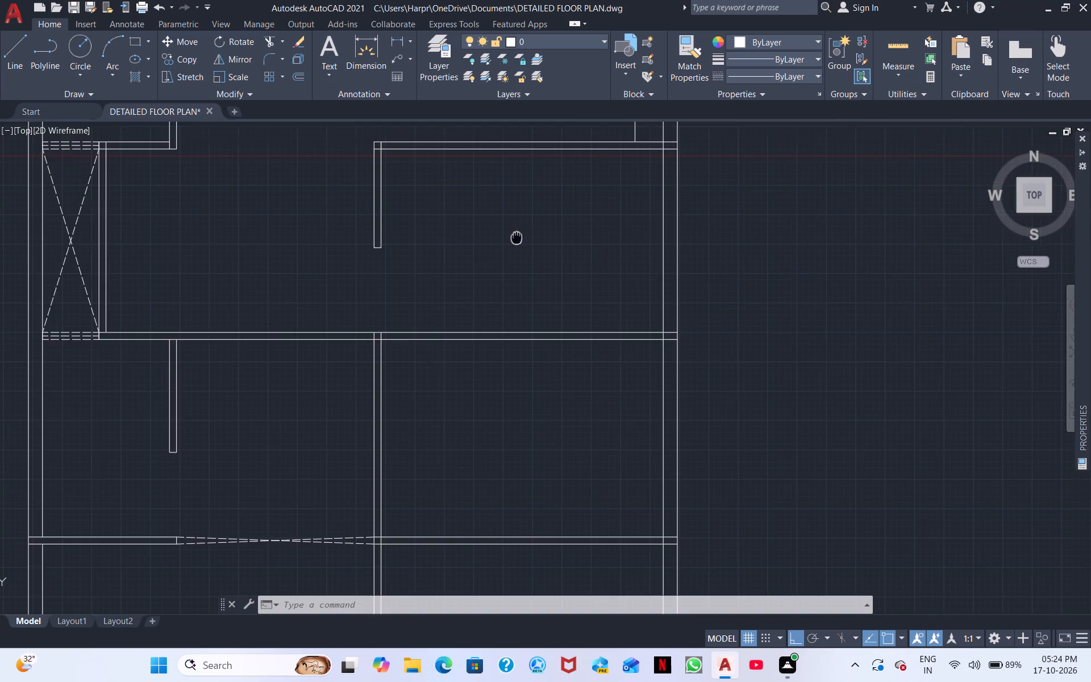
pyautogui.moveTo(511, 246); pyautogui.dragTo(419, 315, button='middle')
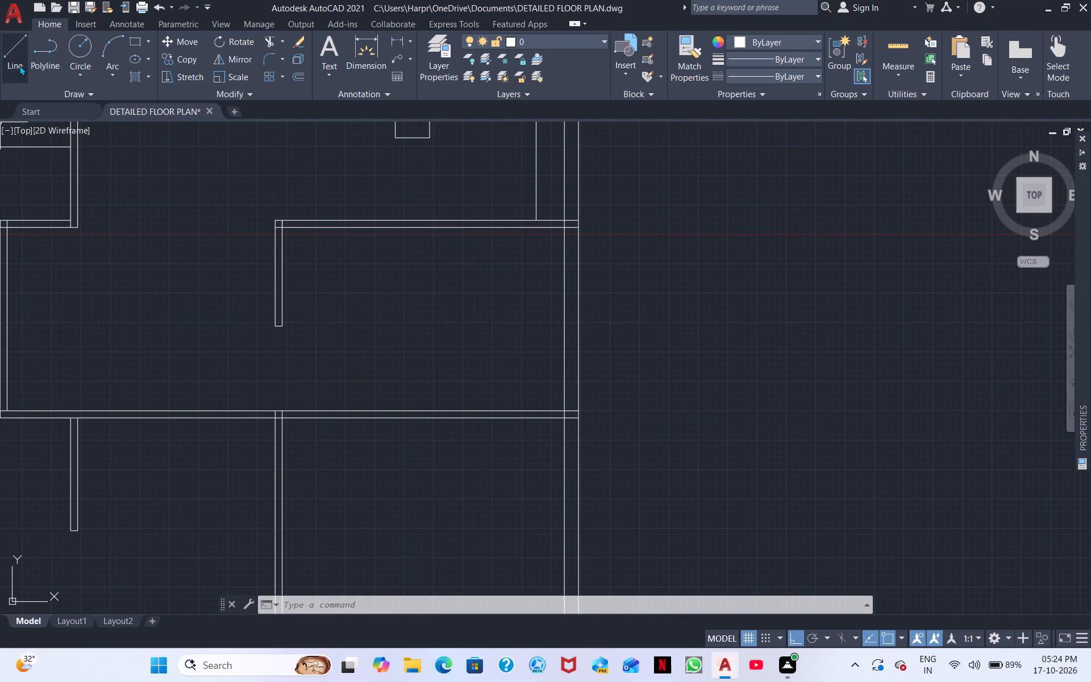
pyautogui.click(16, 56)
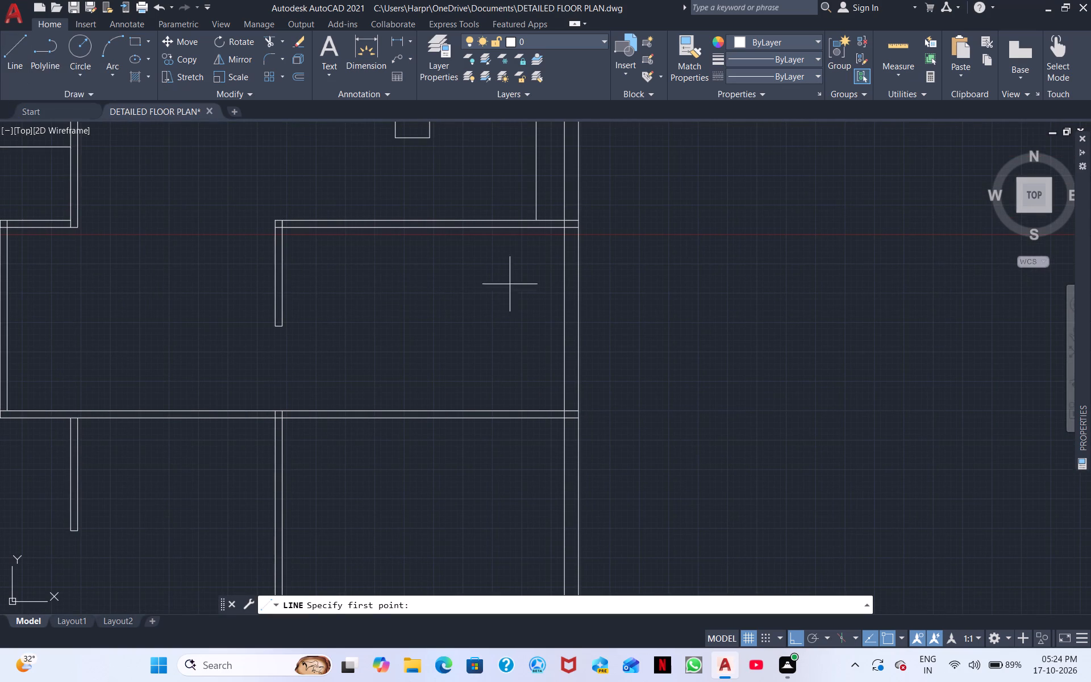
pyautogui.click(563, 265)
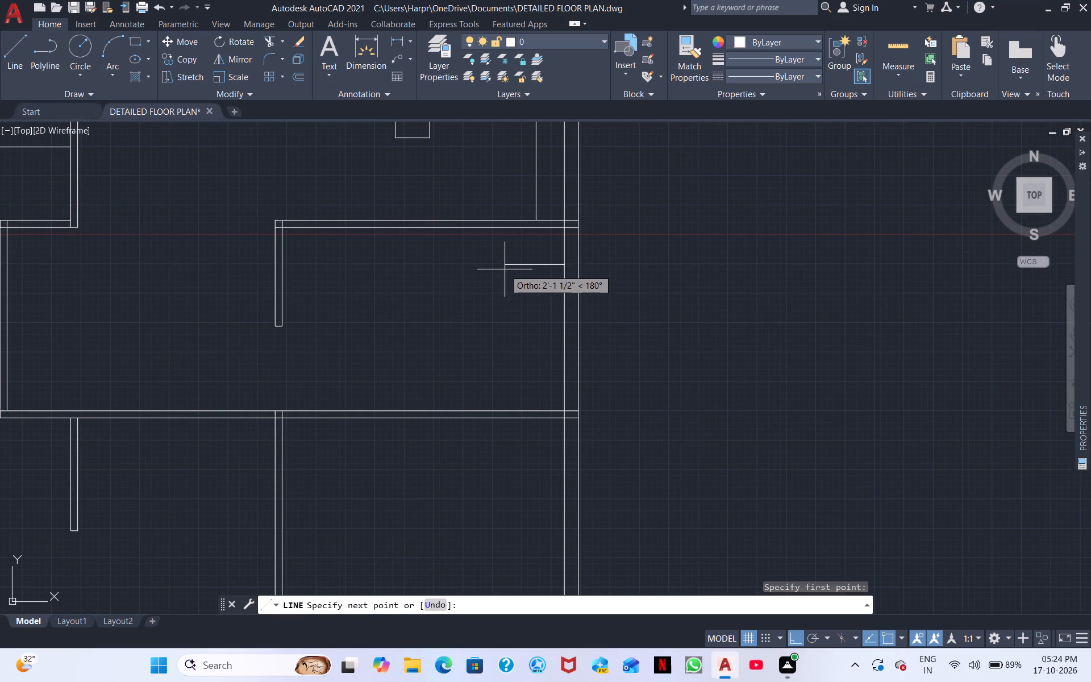
pyautogui.write("3'")
pyautogui.press('Return')
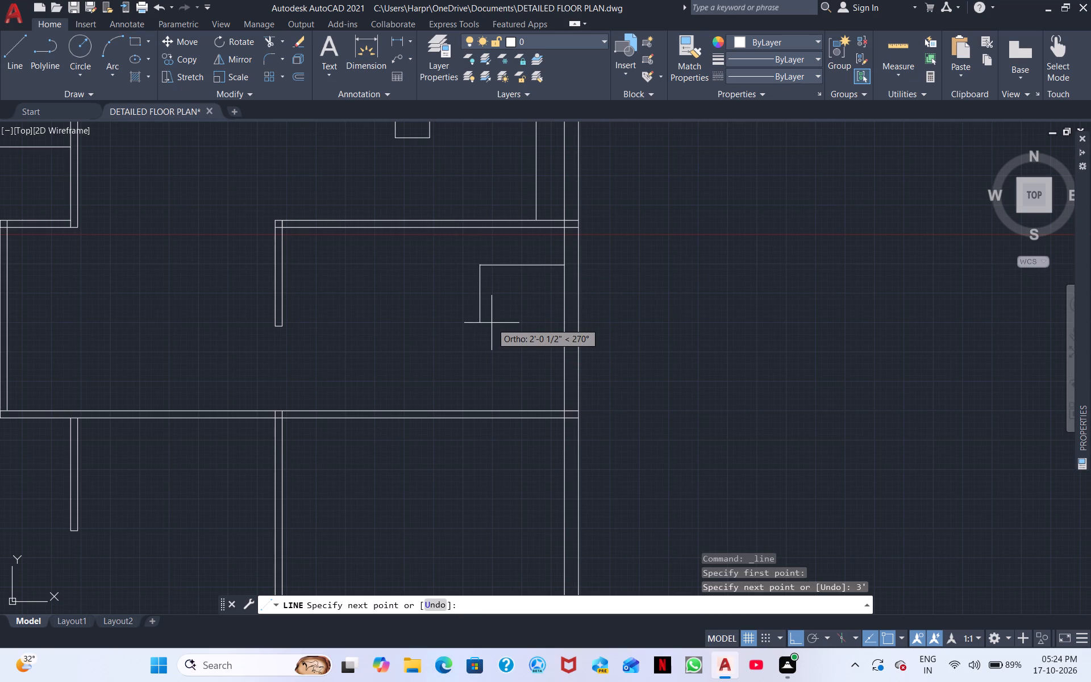
pyautogui.press('Escape')
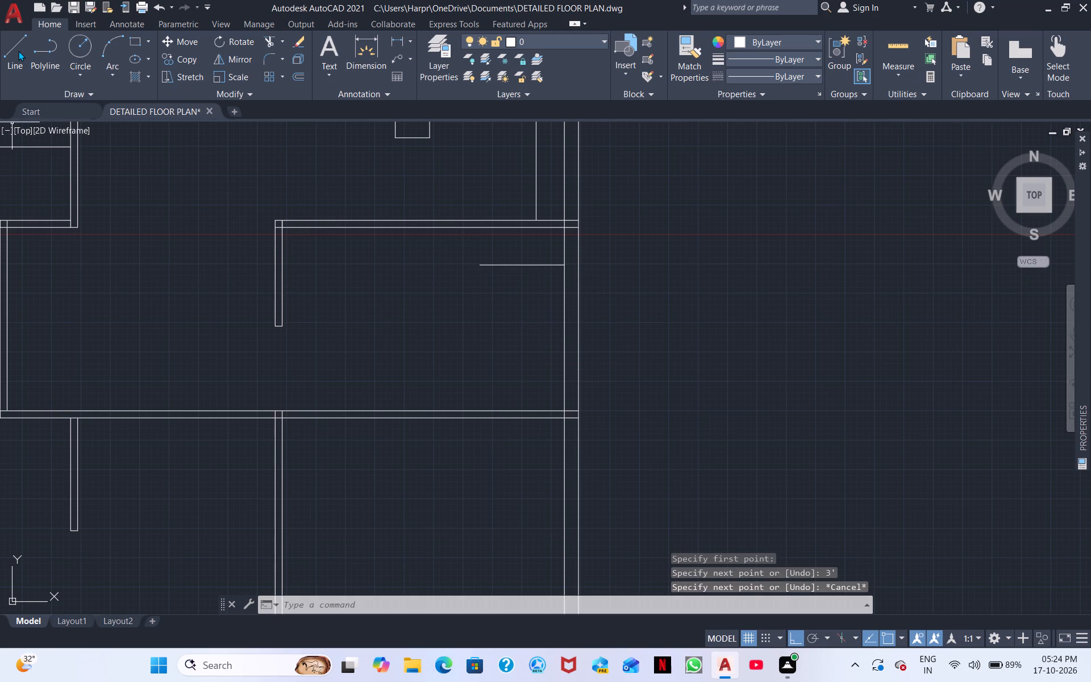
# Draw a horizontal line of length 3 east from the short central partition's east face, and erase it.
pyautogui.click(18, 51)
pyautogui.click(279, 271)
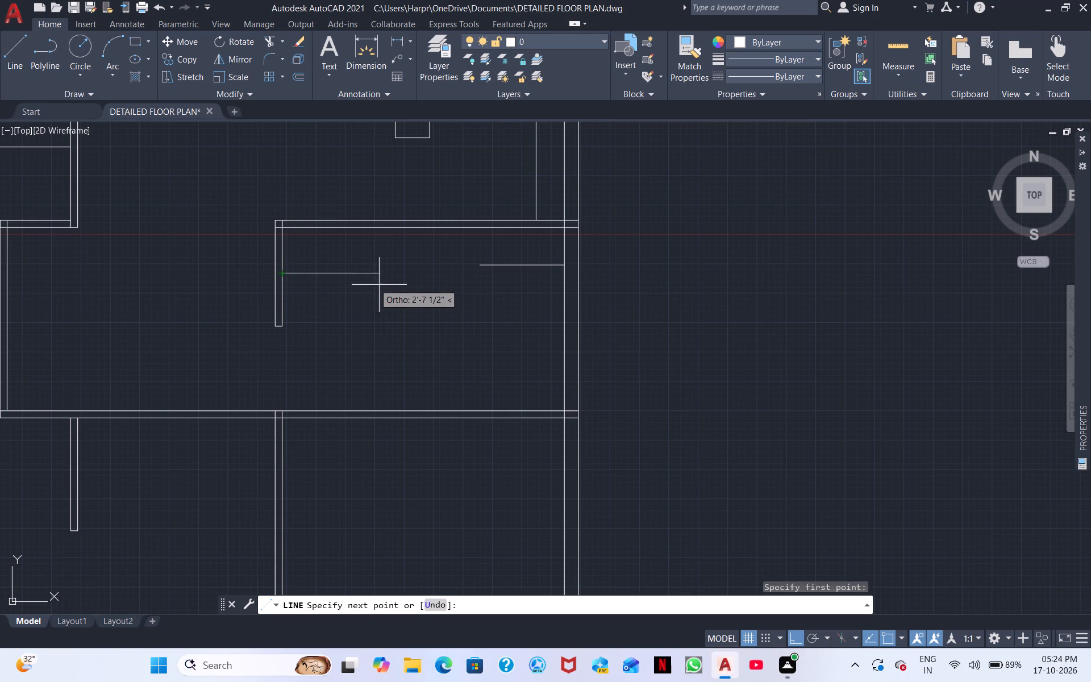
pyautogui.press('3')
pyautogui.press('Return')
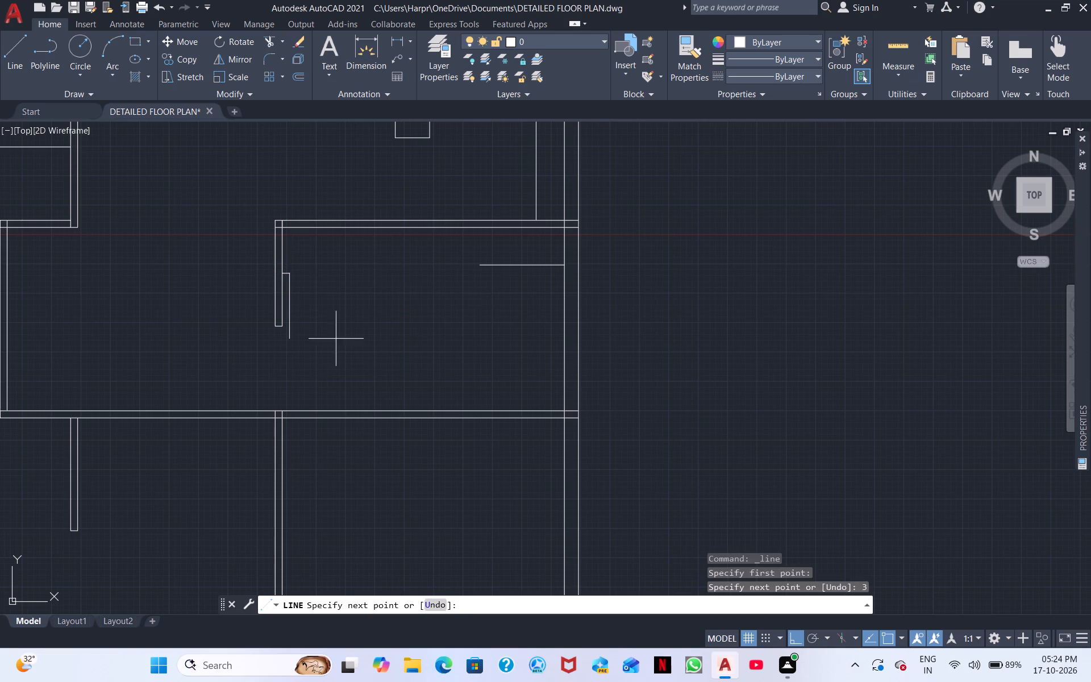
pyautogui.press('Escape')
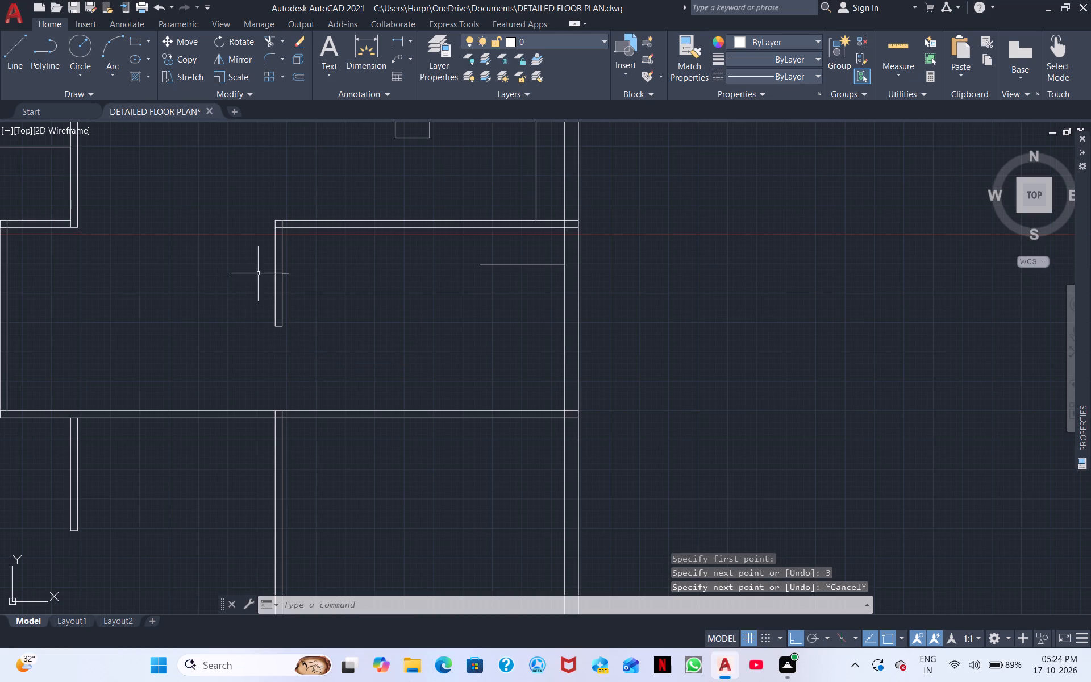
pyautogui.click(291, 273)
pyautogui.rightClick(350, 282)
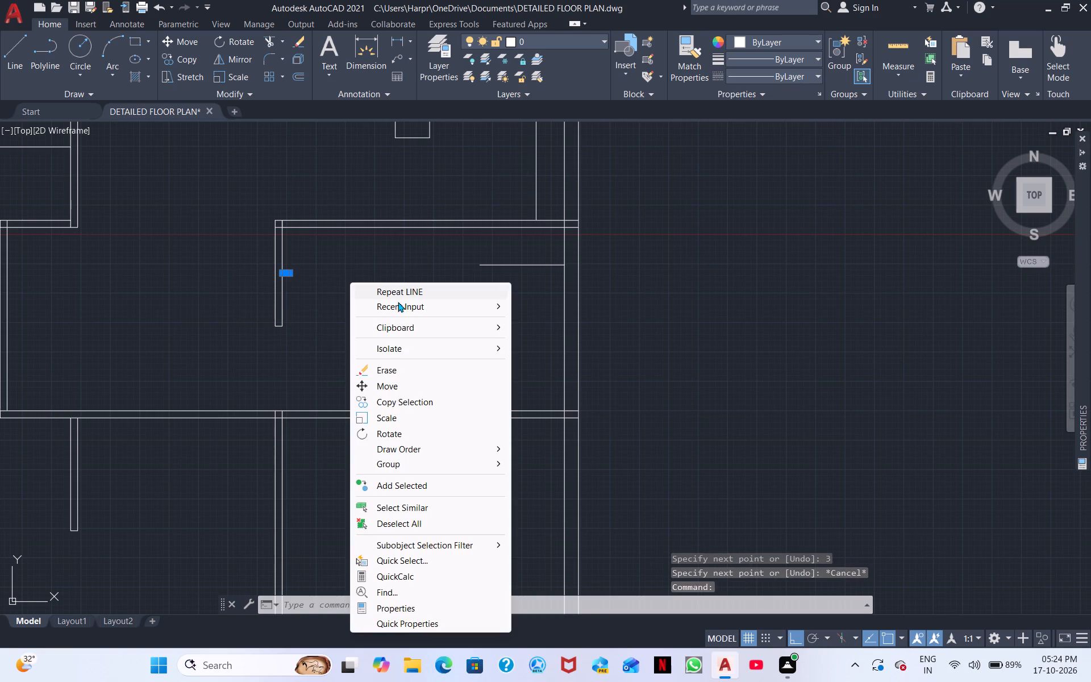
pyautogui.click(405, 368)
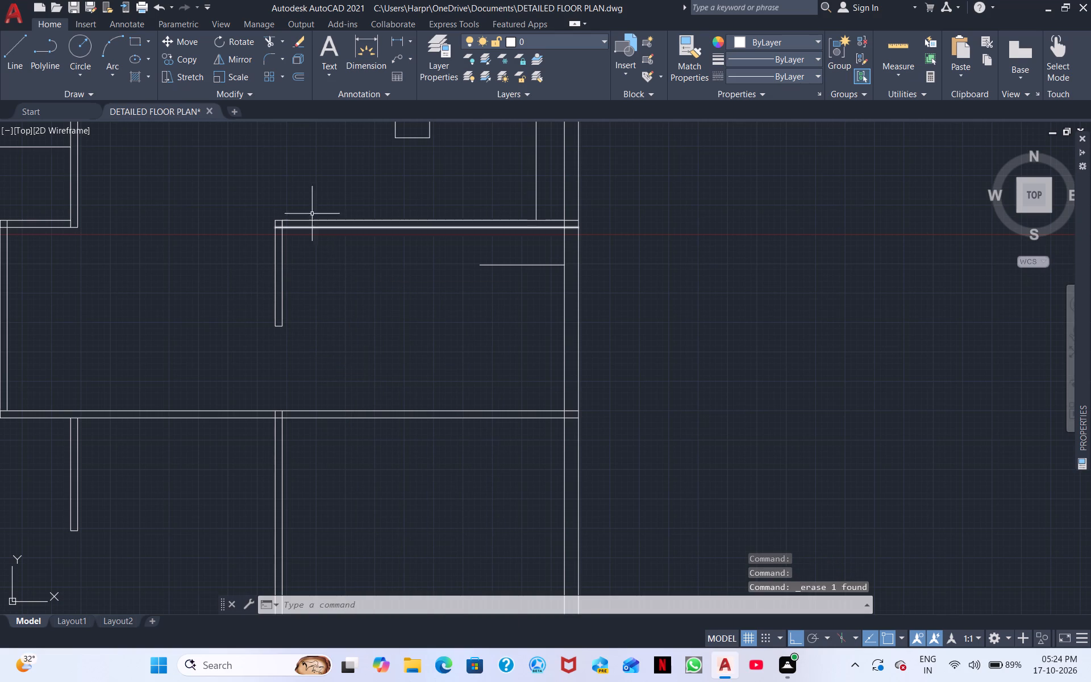
# Draw a 3' horizontal line east from the midpoint of the short central partition's east face.
pyautogui.click(16, 55)
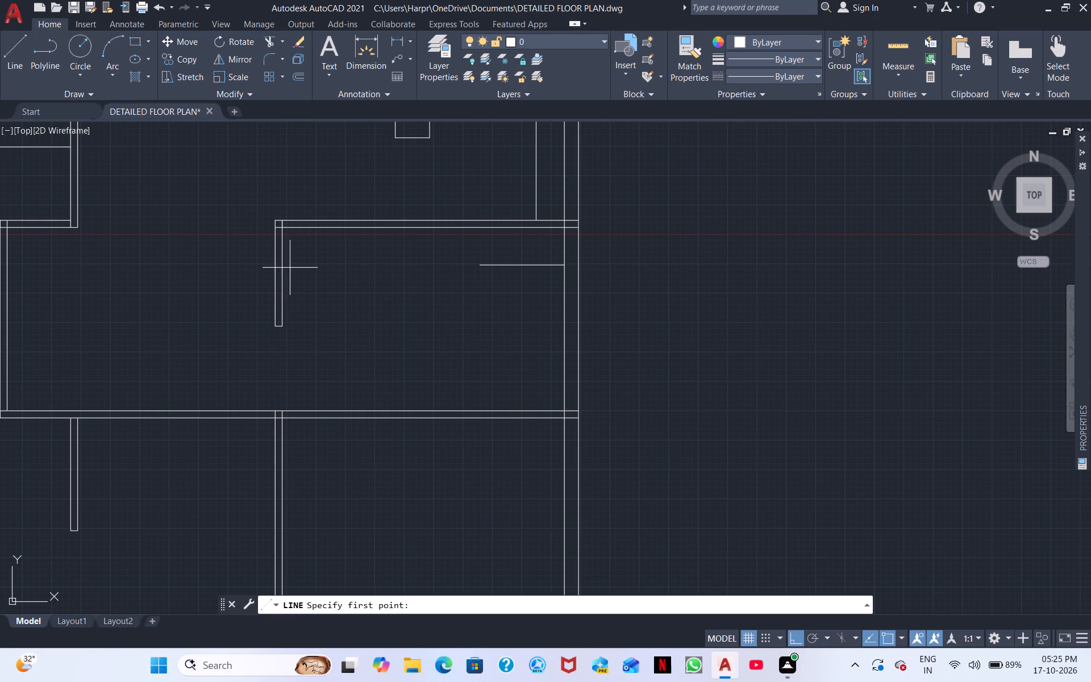
pyautogui.click(282, 272)
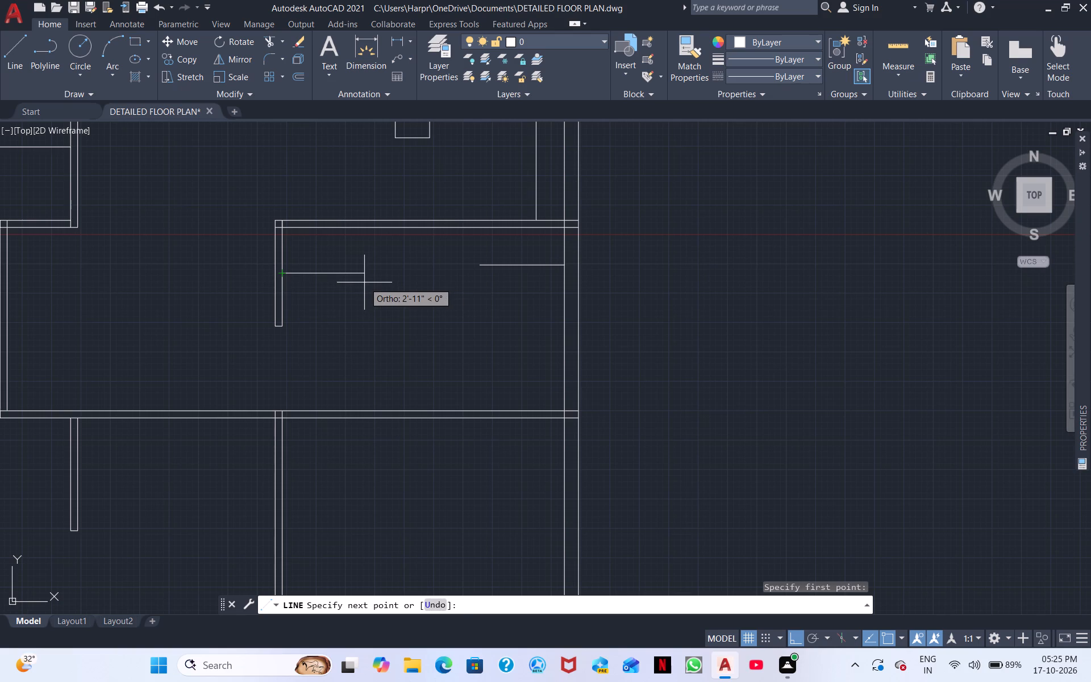
pyautogui.write("3'")
pyautogui.press('Return')
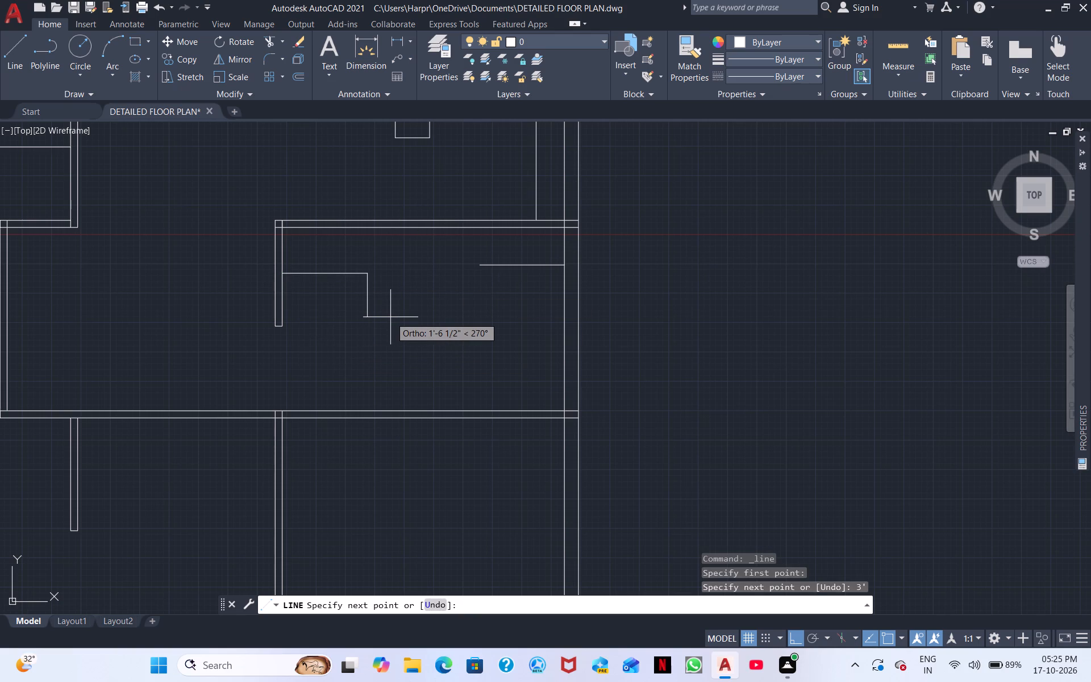
pyautogui.press('Escape')
# Draw a 13'6" horizontal line west from the east wall's inner face, just below the short central partition's south end.
pyautogui.moveTo(390, 290); pyautogui.dragTo(382, 386, button='middle')
pyautogui.scroll(1, 376, 382)
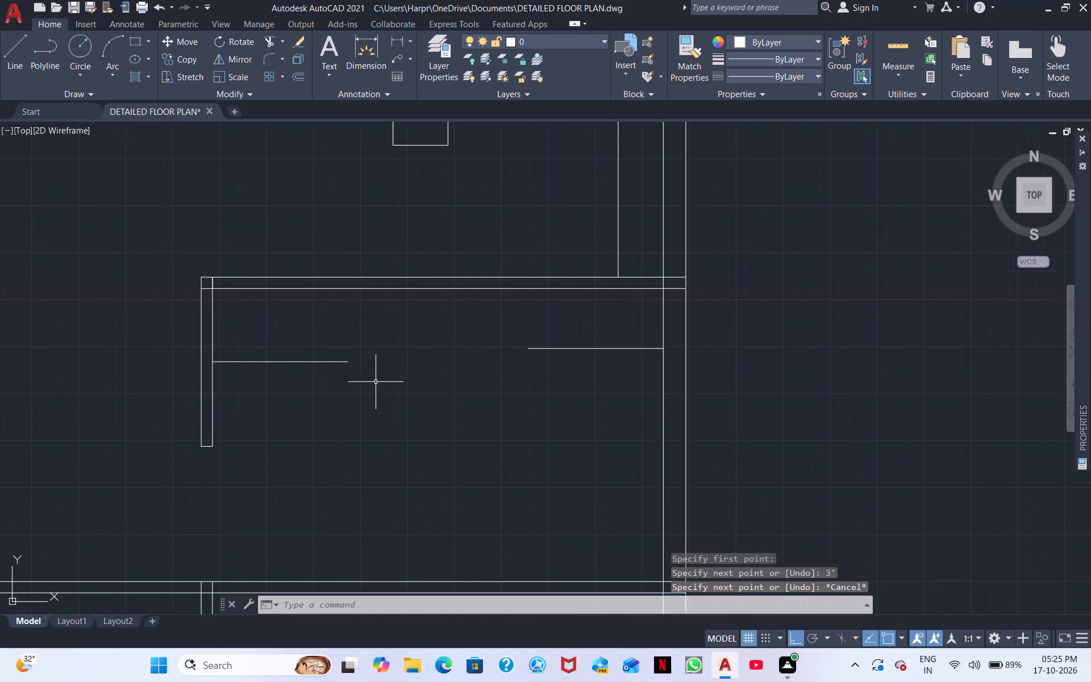
pyautogui.scroll(1, 376, 382)
pyautogui.moveTo(395, 384); pyautogui.dragTo(403, 423, button='middle')
pyautogui.scroll(-2, 436, 405)
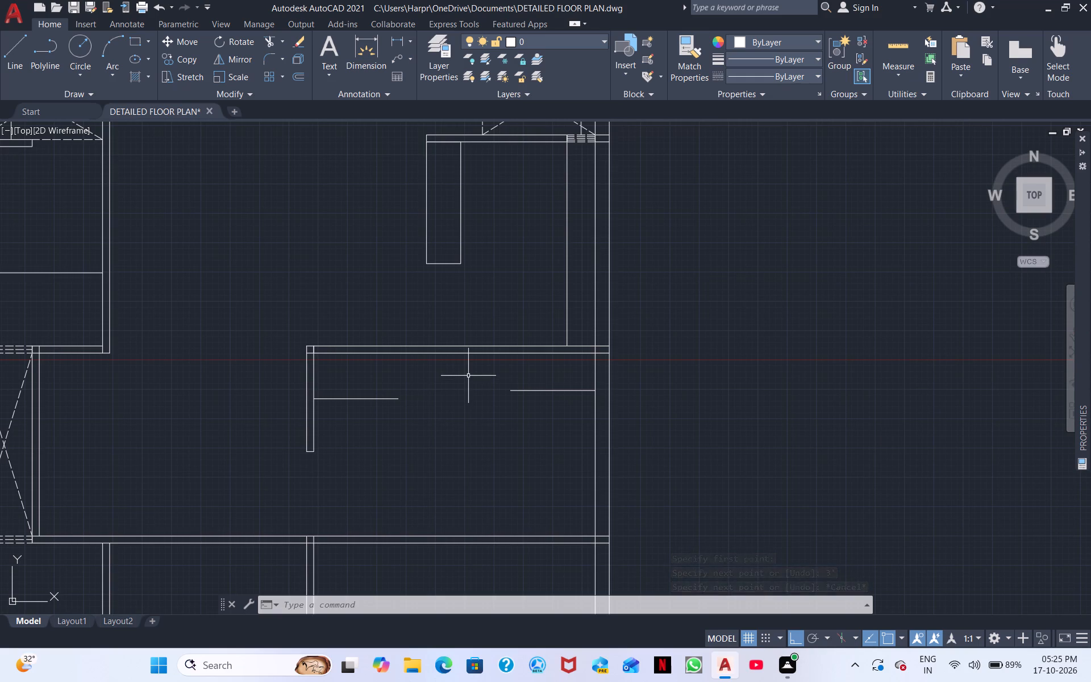
pyautogui.scroll(-1, 469, 376)
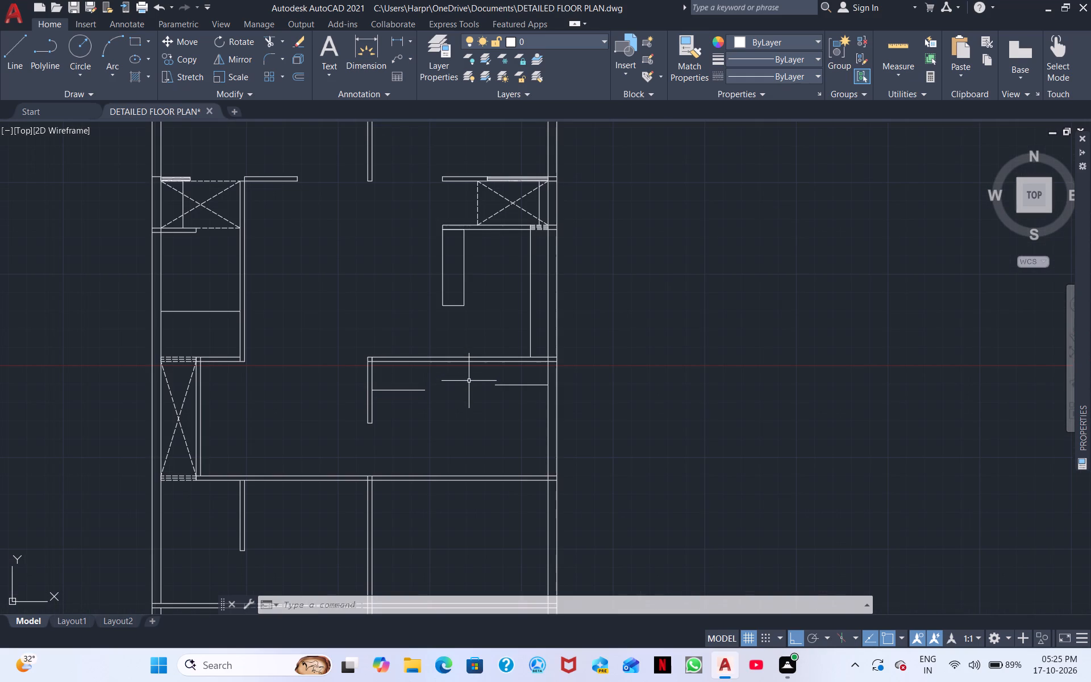
pyautogui.click(7, 51)
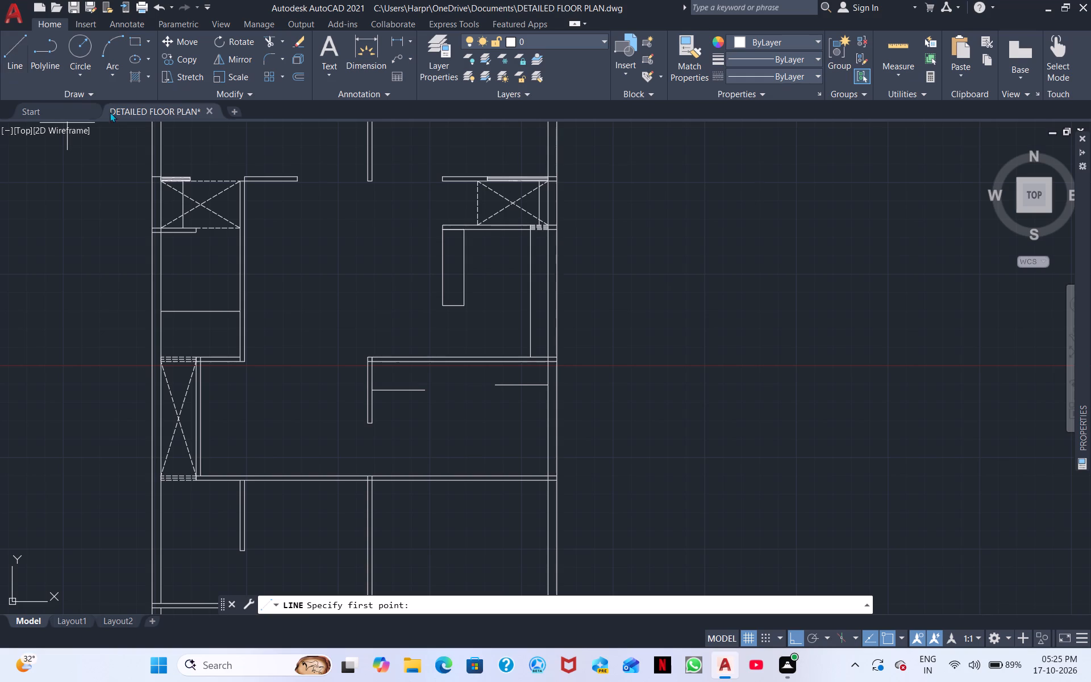
pyautogui.click(547, 430)
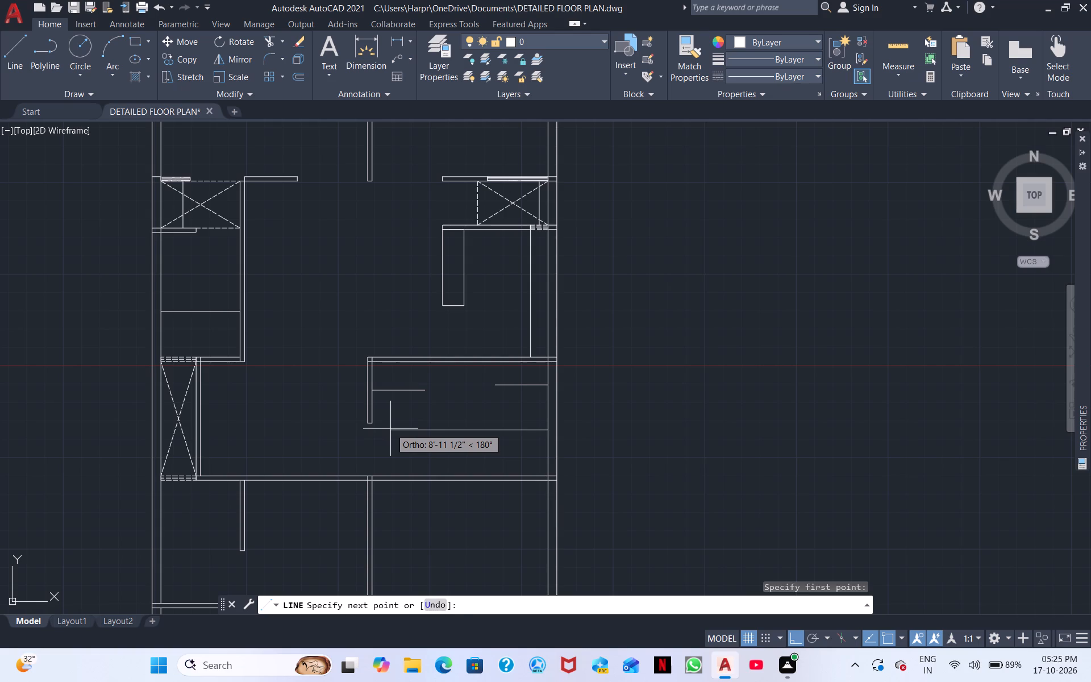
pyautogui.write('13')
pyautogui.write("'6")
pyautogui.write('"')
pyautogui.press('space')
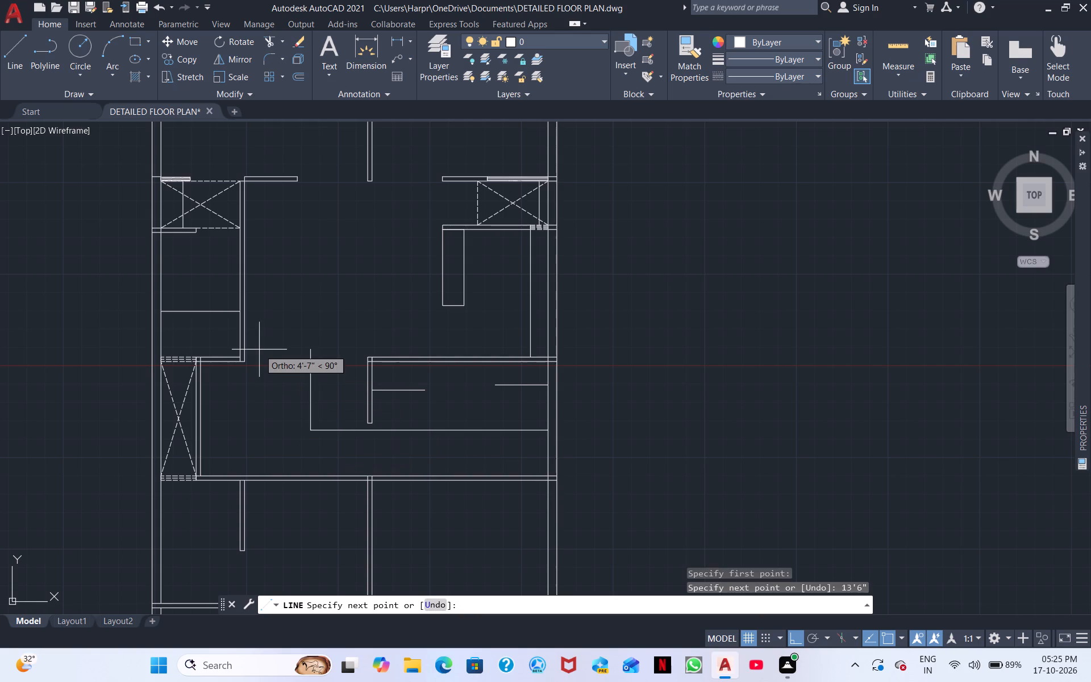
pyautogui.scroll(-1, 271, 364)
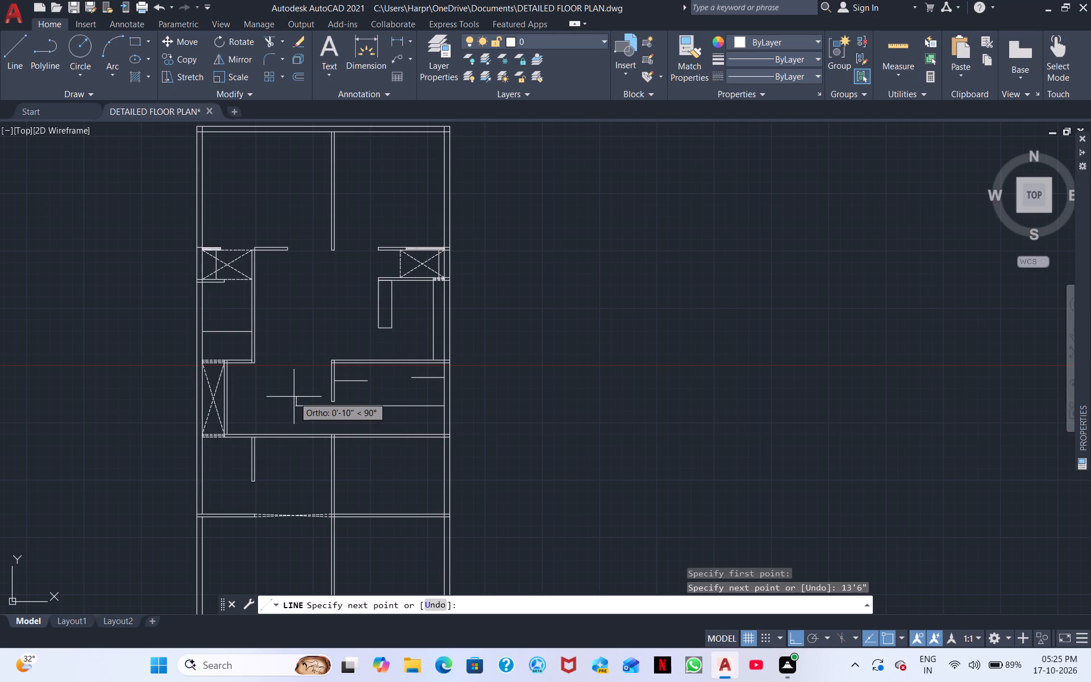
pyautogui.press('Escape')
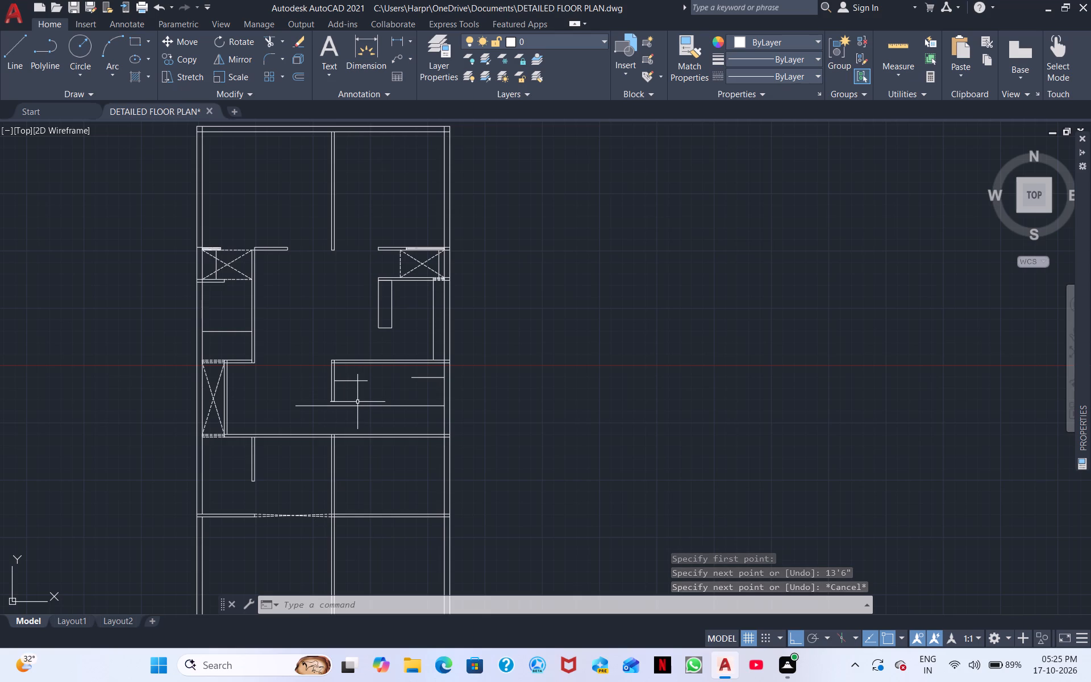
# Draw a vertical line between the two 3' lines, from the cross wall's south face down level with the short central partition's south end.
pyautogui.scroll(3, 314, 412)
pyautogui.moveTo(386, 395); pyautogui.dragTo(389, 415, button='middle')
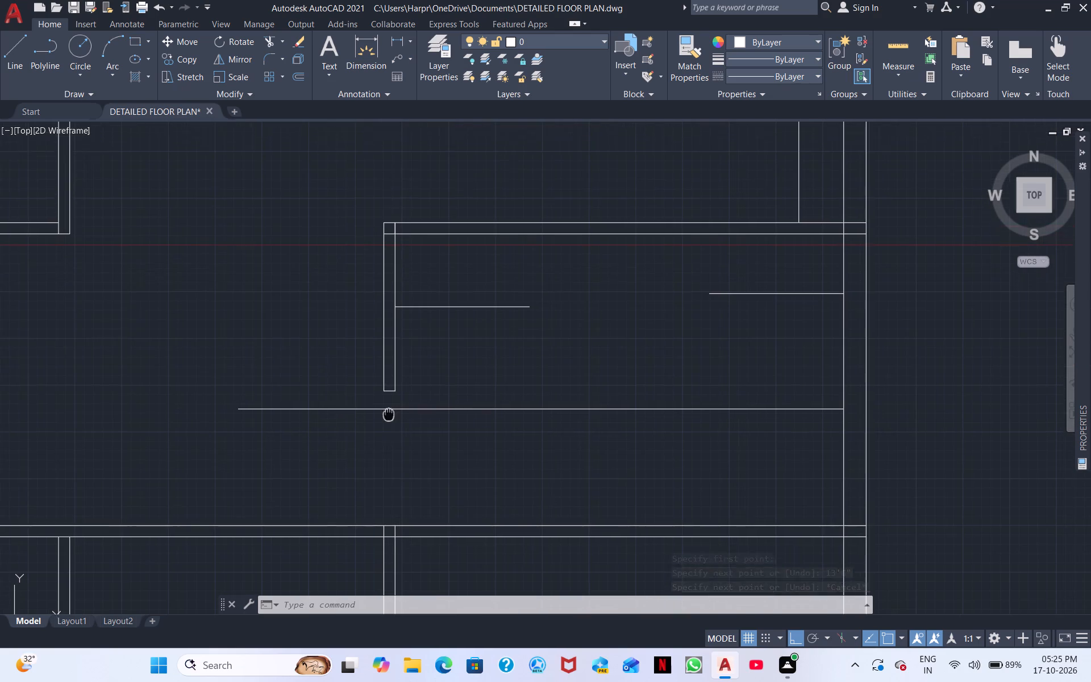
pyautogui.moveTo(389, 415); pyautogui.dragTo(366, 454, button='middle')
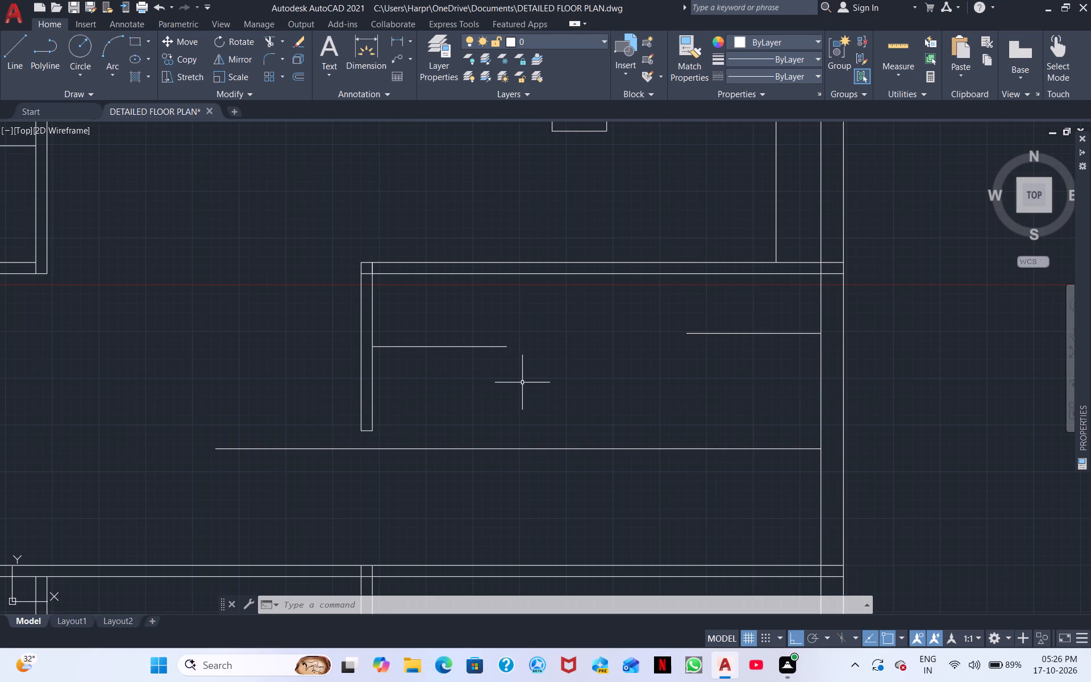
pyautogui.scroll(-2, 498, 370)
pyautogui.scroll(2, 498, 370)
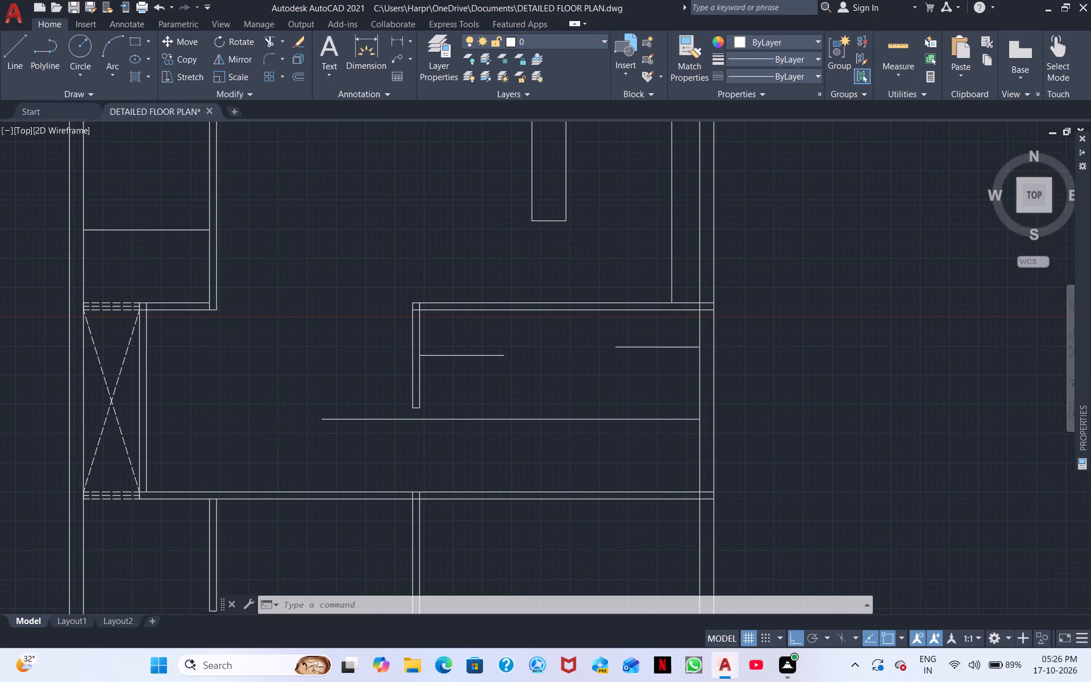
pyautogui.scroll(-1, 498, 370)
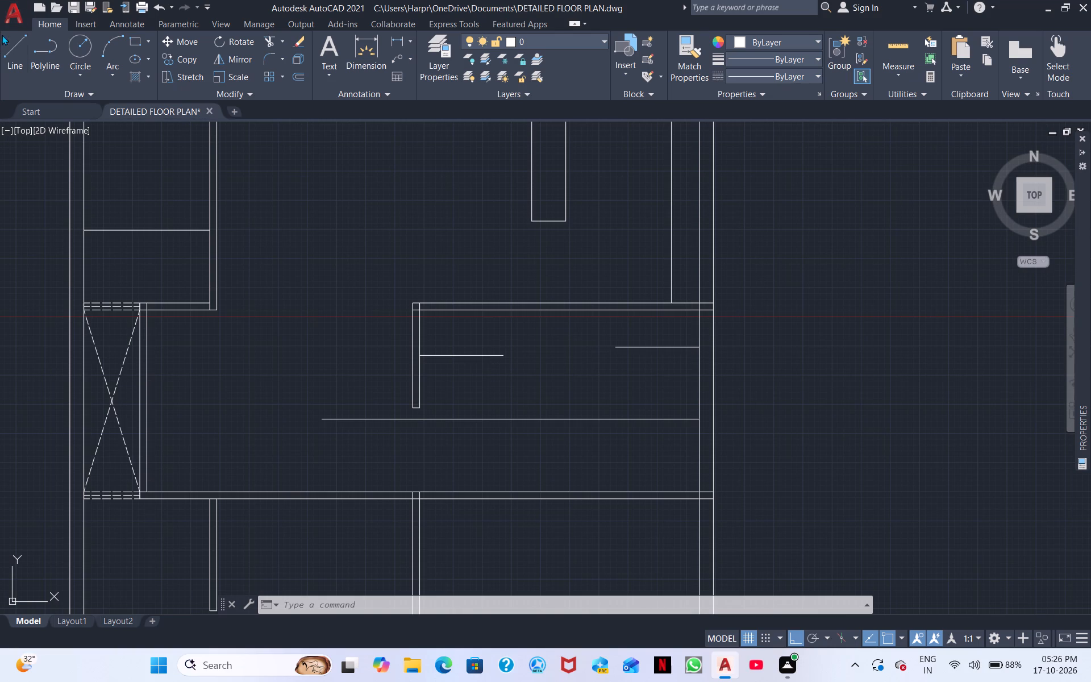
pyautogui.click(12, 52)
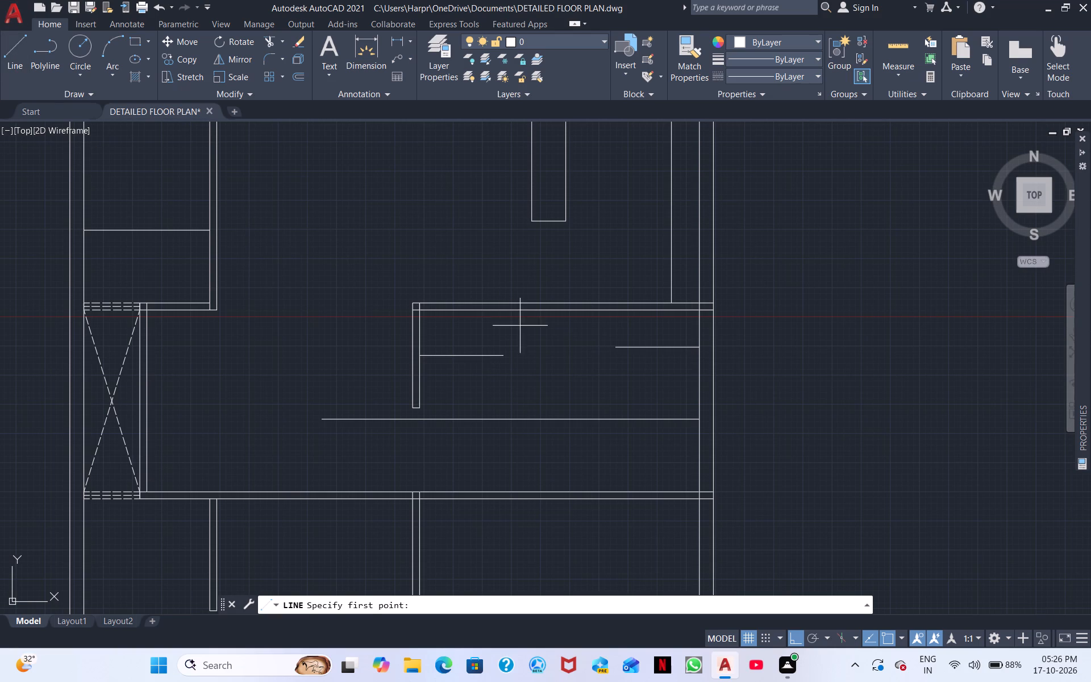
pyautogui.click(531, 310)
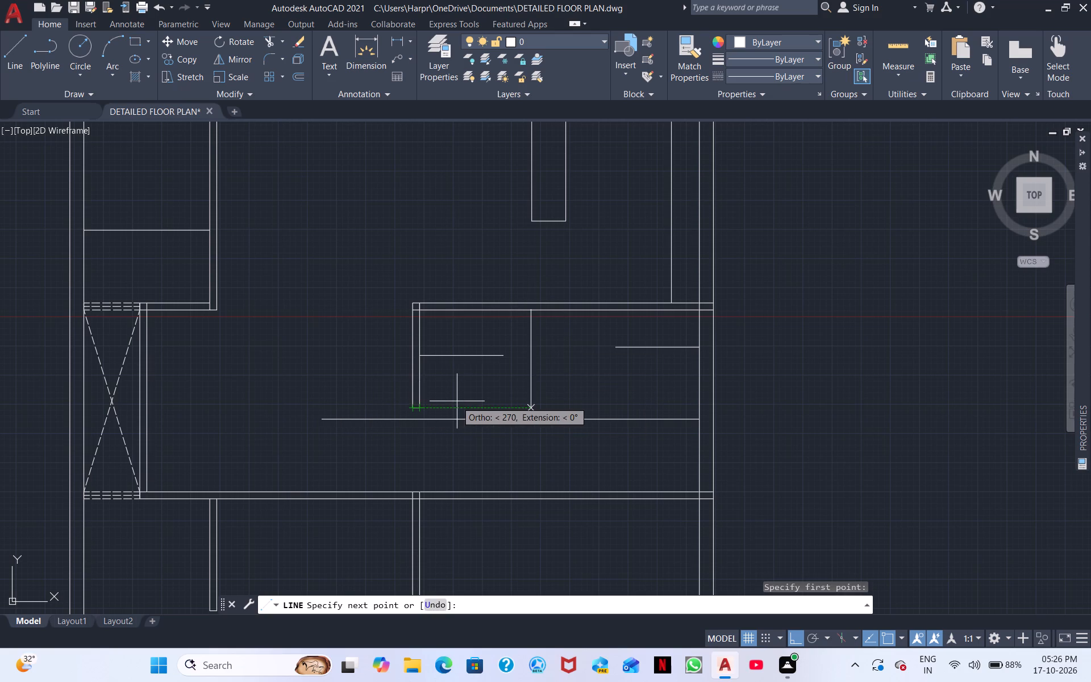
pyautogui.click(532, 408)
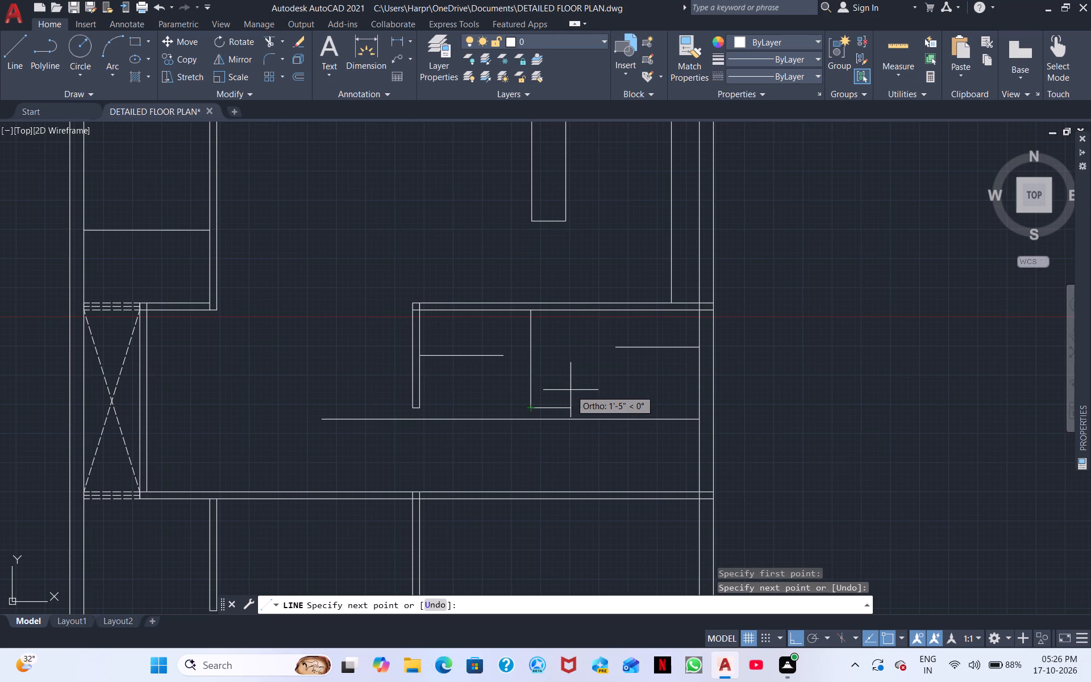
pyautogui.press('Escape')
# Move the 13'6" horizontal line north onto the south end of the new vertical line.
pyautogui.click(564, 428)
pyautogui.click(551, 415)
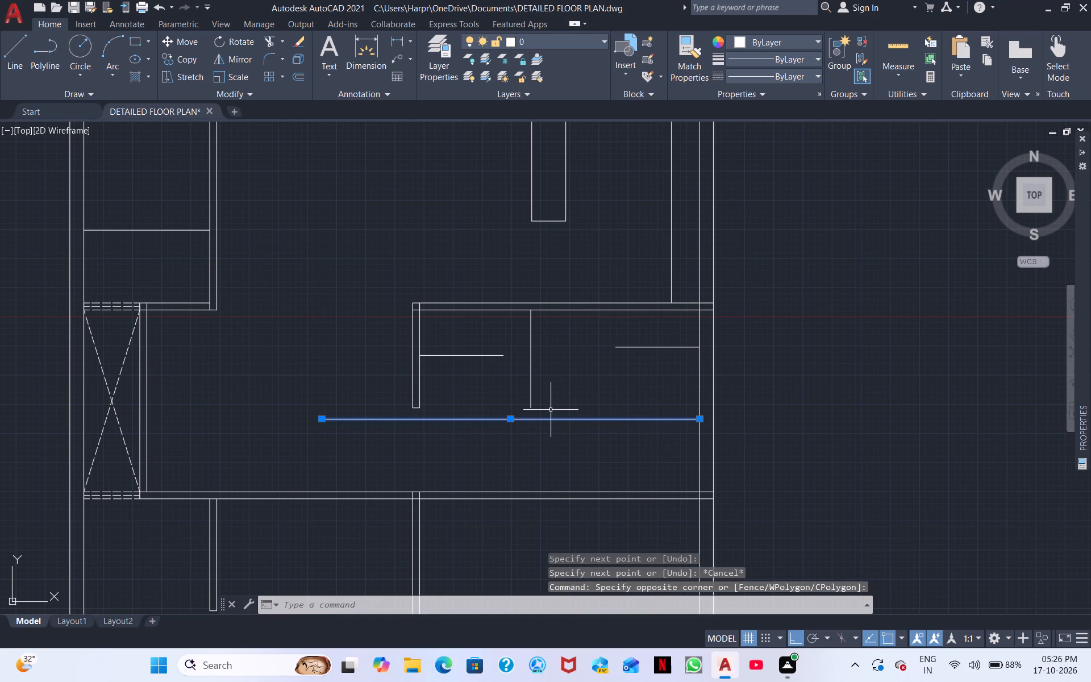
pyautogui.rightClick(551, 409)
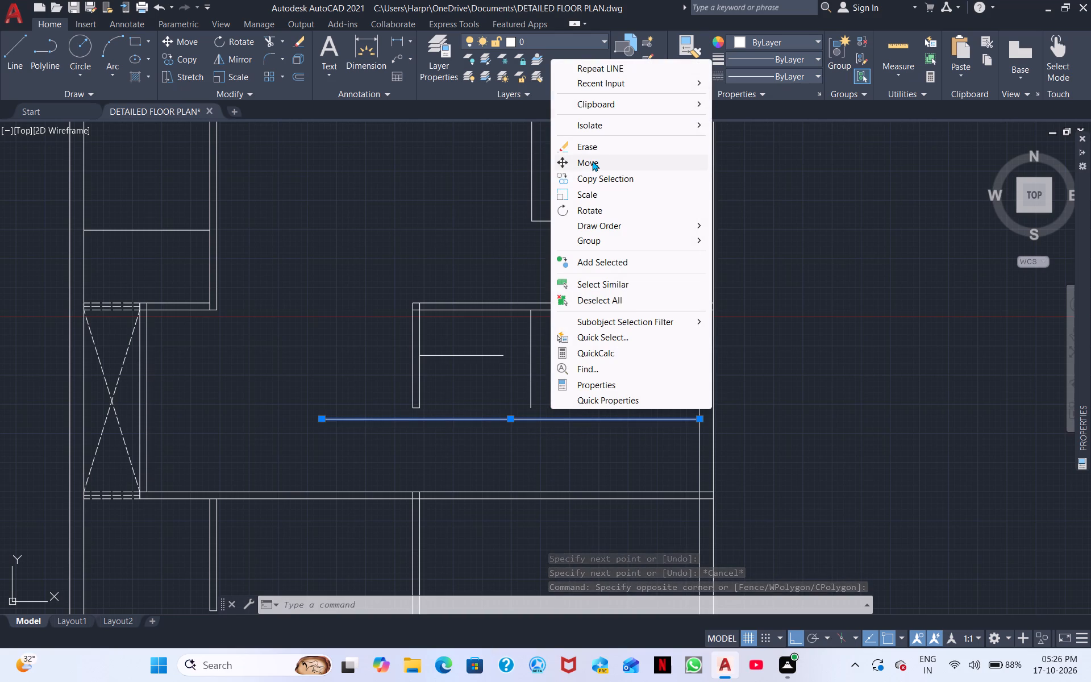
pyautogui.click(592, 161)
pyautogui.scroll(2, 539, 454)
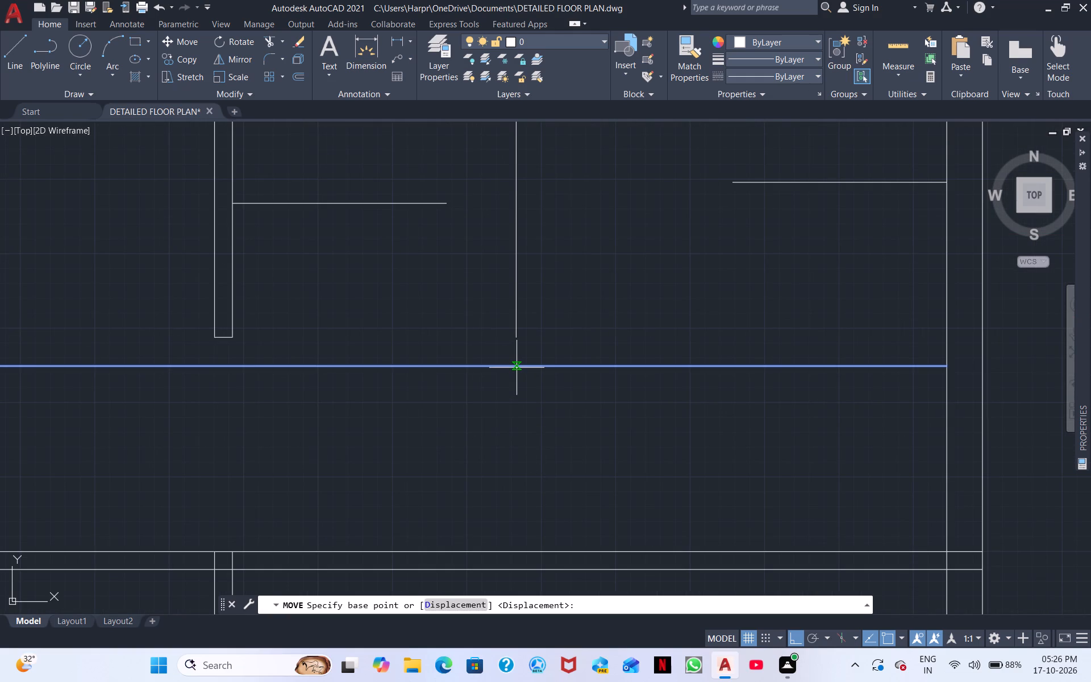
pyautogui.click(517, 368)
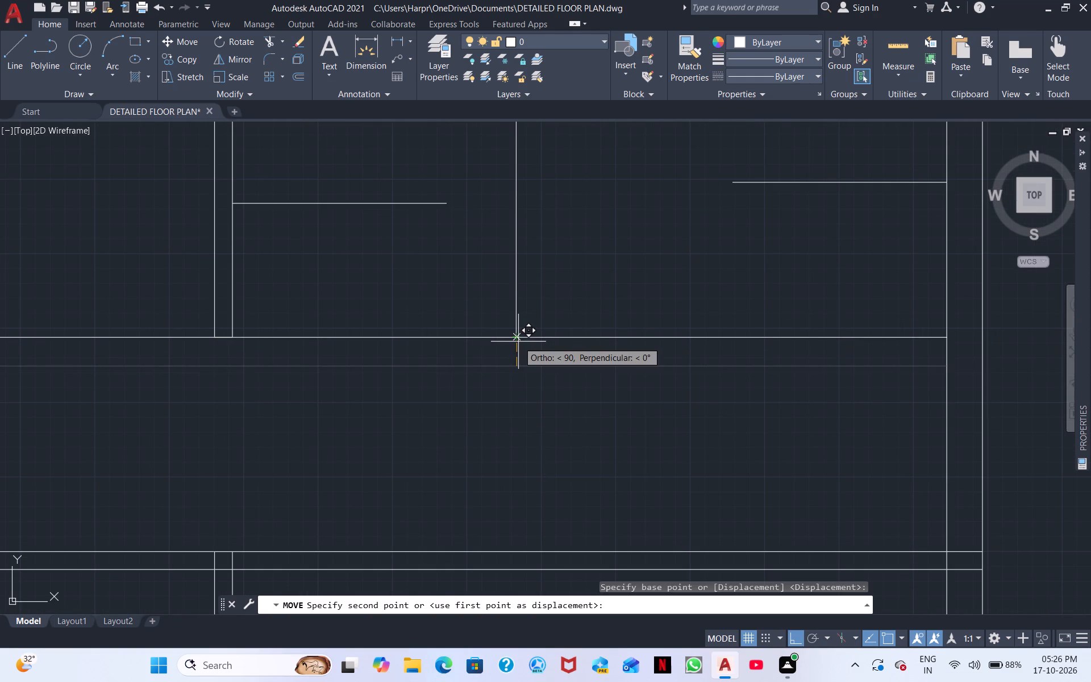
pyautogui.scroll(3, 518, 342)
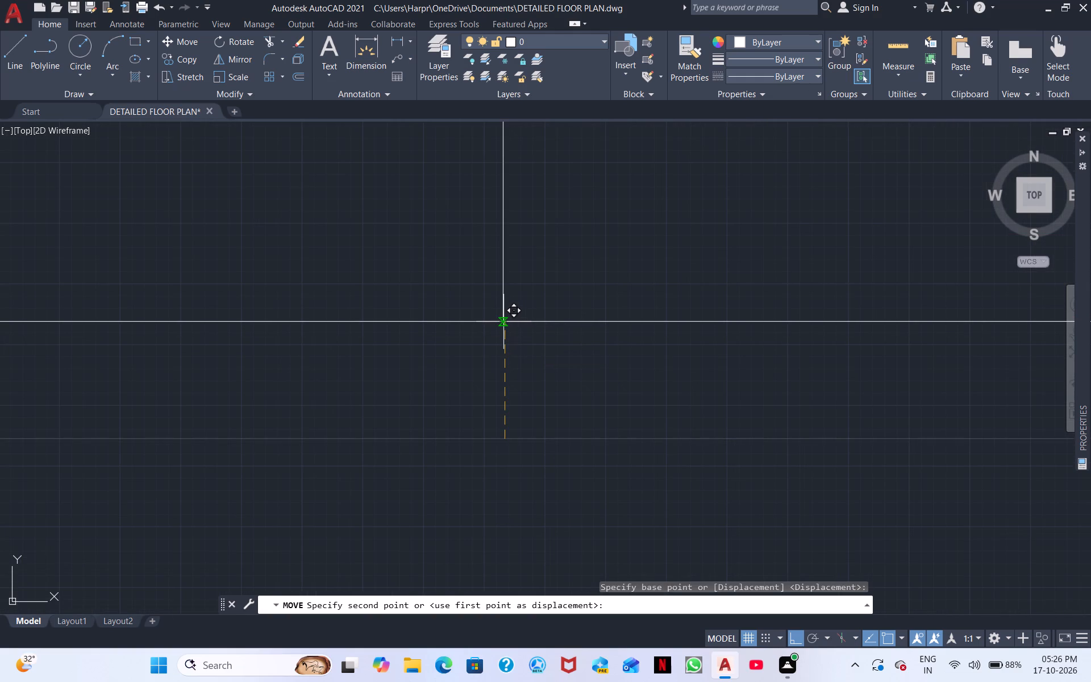
pyautogui.click(506, 321)
pyautogui.press('Escape')
pyautogui.scroll(-4, 510, 377)
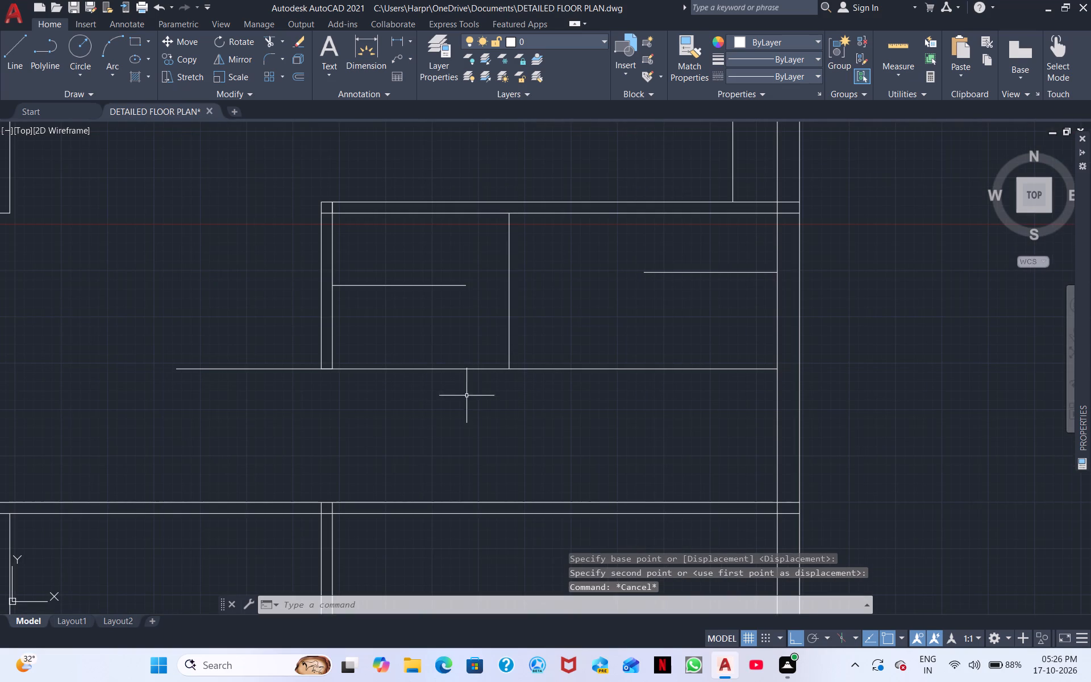
# Erase the two 3' horizontal lines beside the short central partition and the east wall.
pyautogui.moveTo(395, 341); pyautogui.dragTo(420, 346, button='middle')
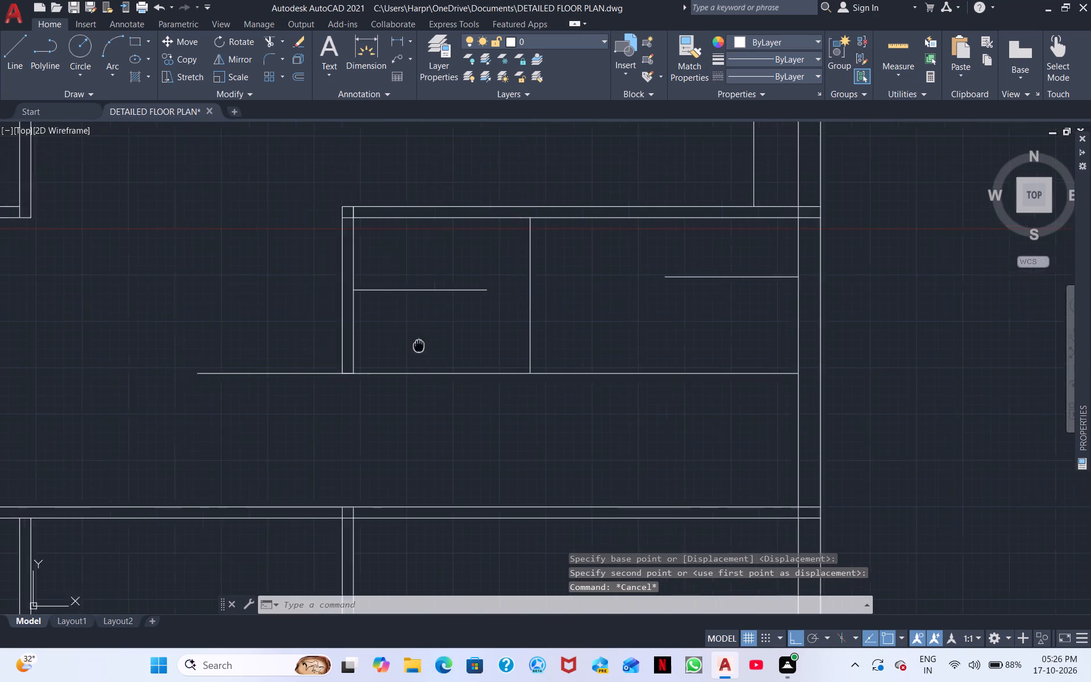
pyautogui.moveTo(420, 346); pyautogui.dragTo(574, 321, button='middle')
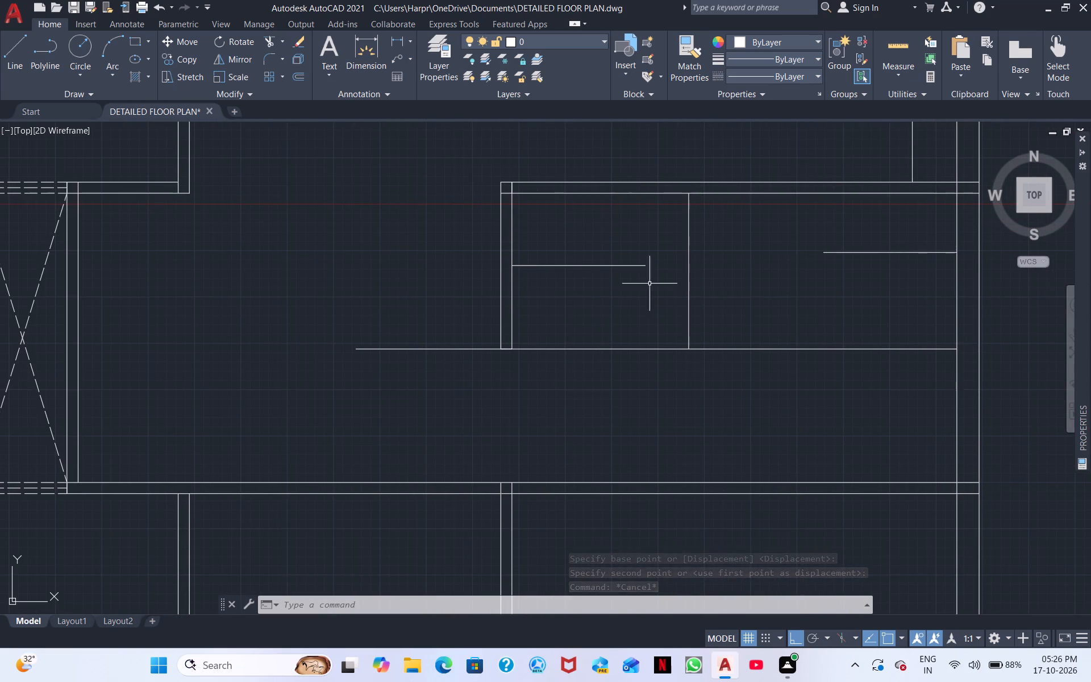
pyautogui.click(619, 265)
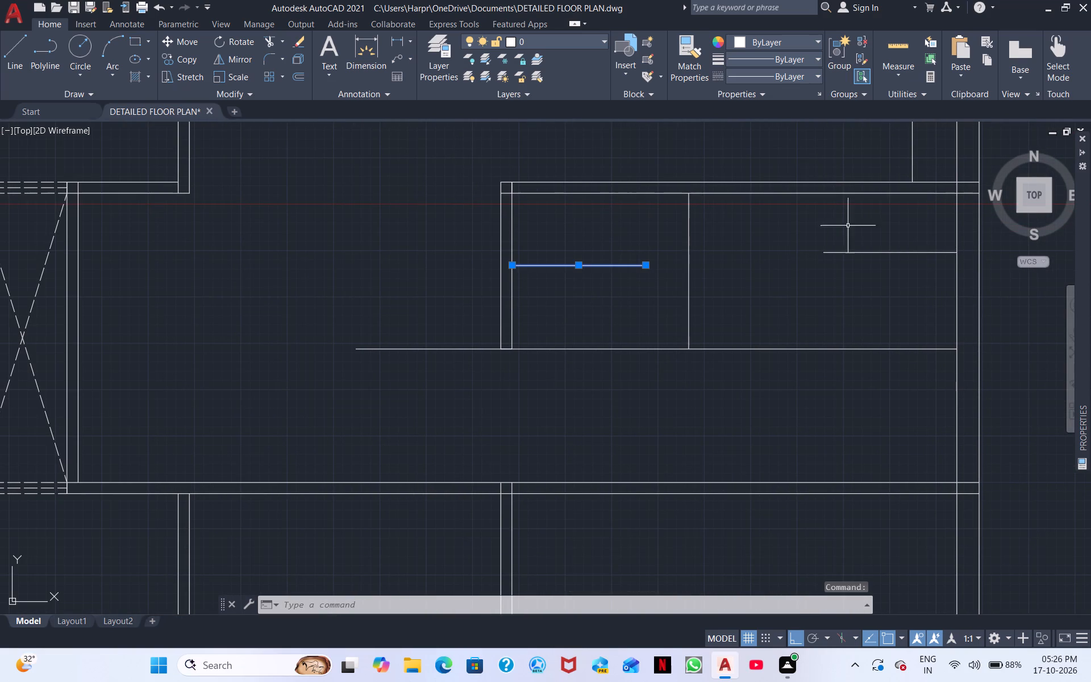
pyautogui.click(859, 255)
pyautogui.click(859, 247)
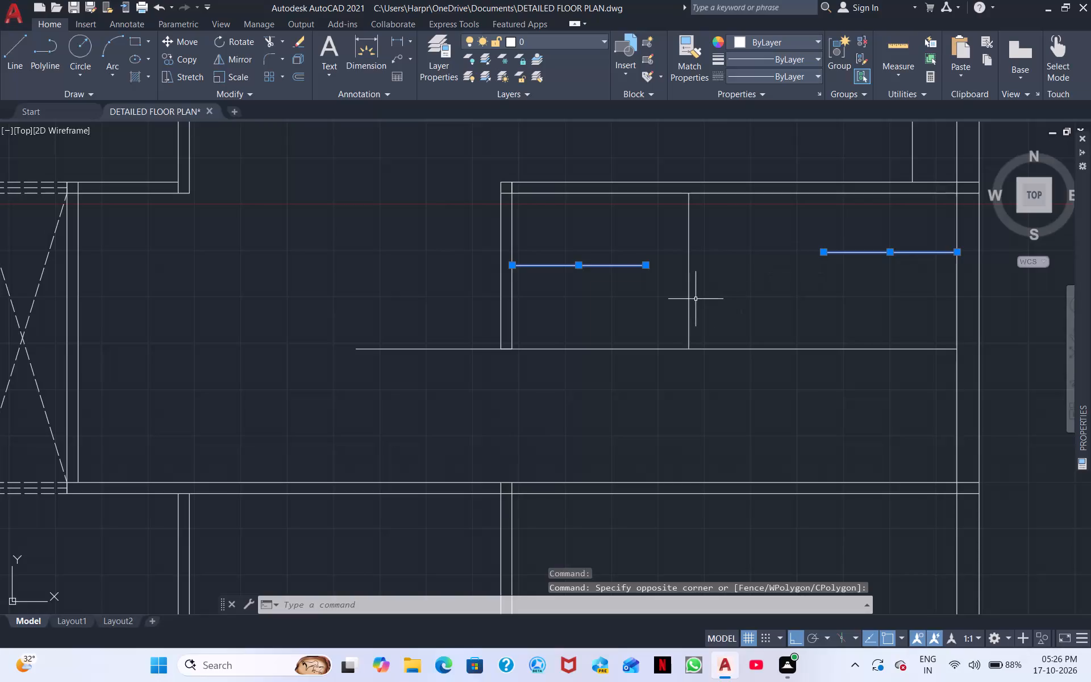
pyautogui.rightClick(740, 304)
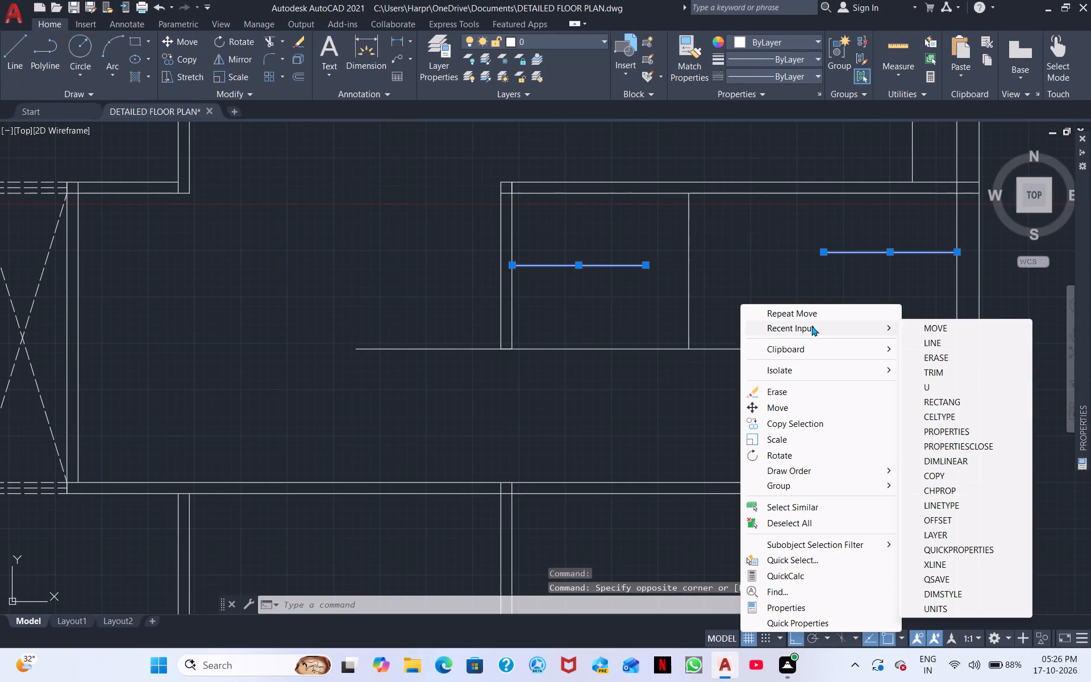
pyautogui.click(771, 394)
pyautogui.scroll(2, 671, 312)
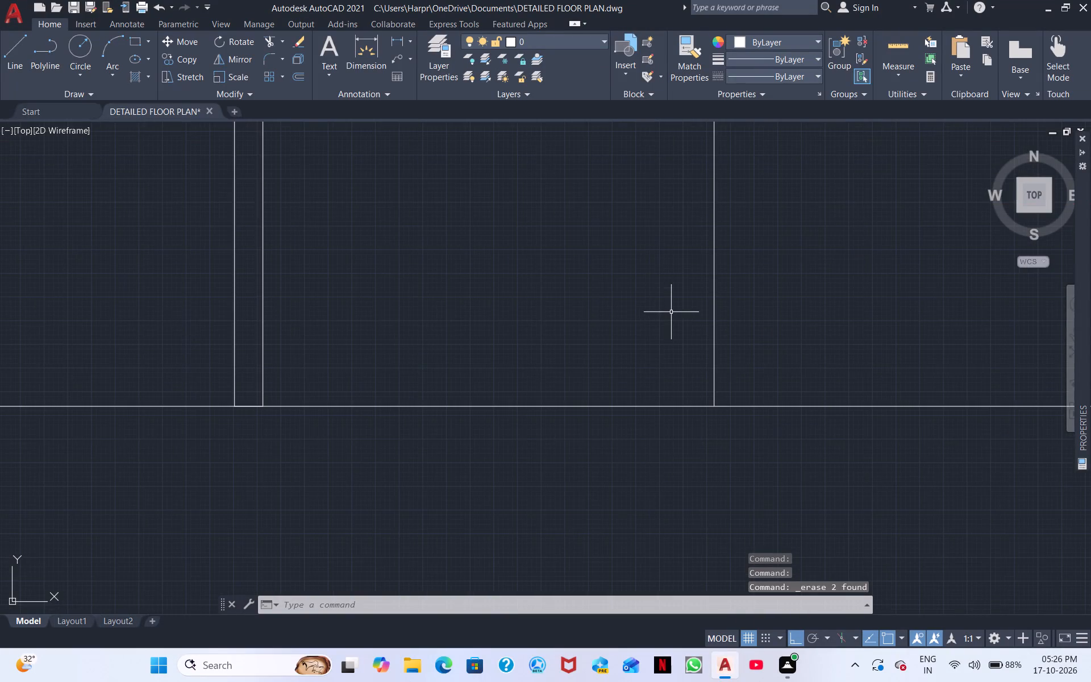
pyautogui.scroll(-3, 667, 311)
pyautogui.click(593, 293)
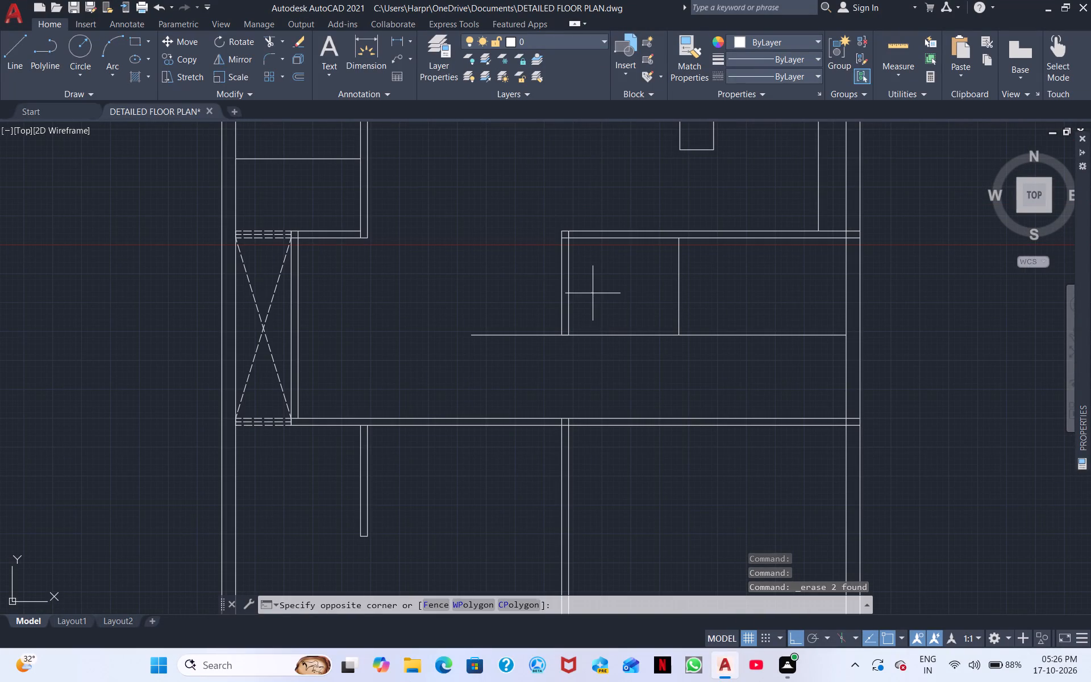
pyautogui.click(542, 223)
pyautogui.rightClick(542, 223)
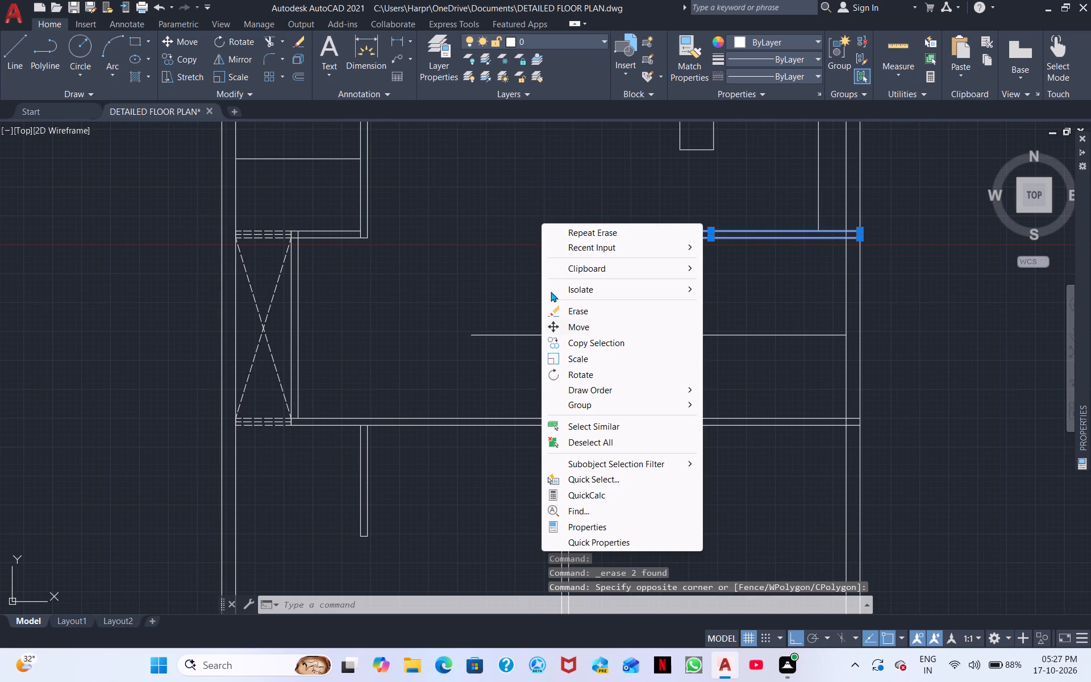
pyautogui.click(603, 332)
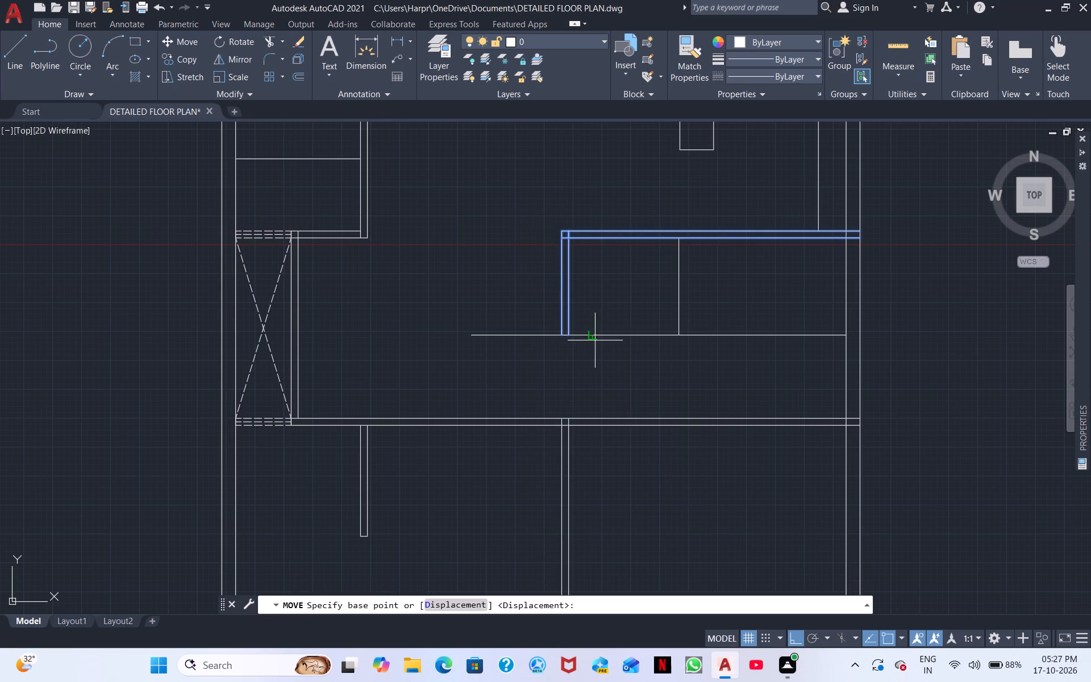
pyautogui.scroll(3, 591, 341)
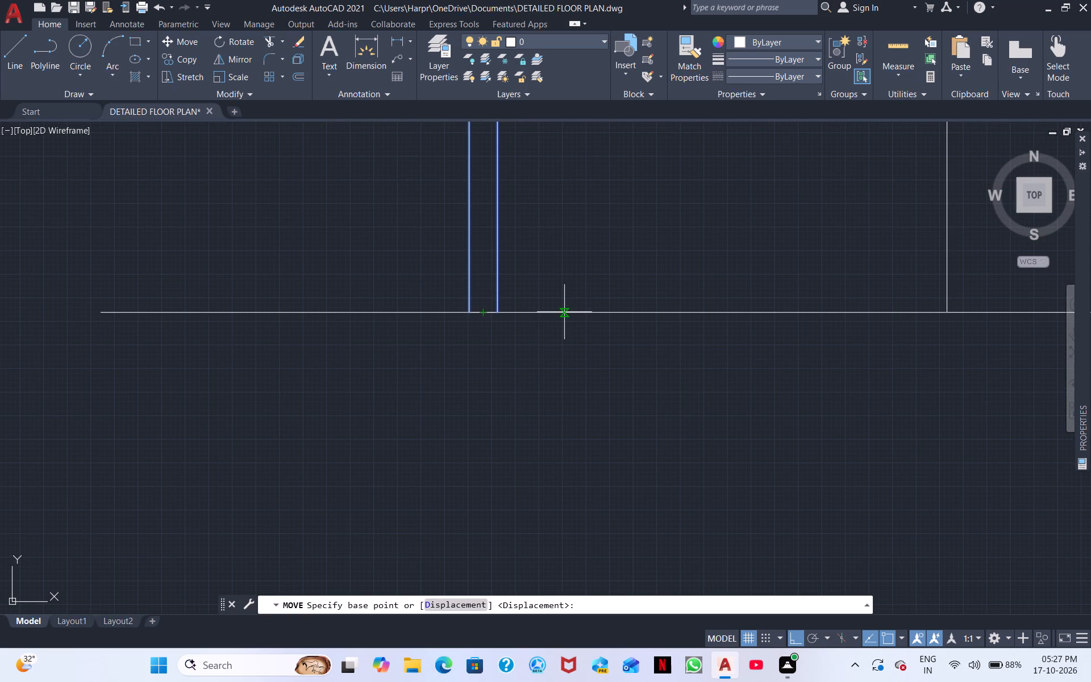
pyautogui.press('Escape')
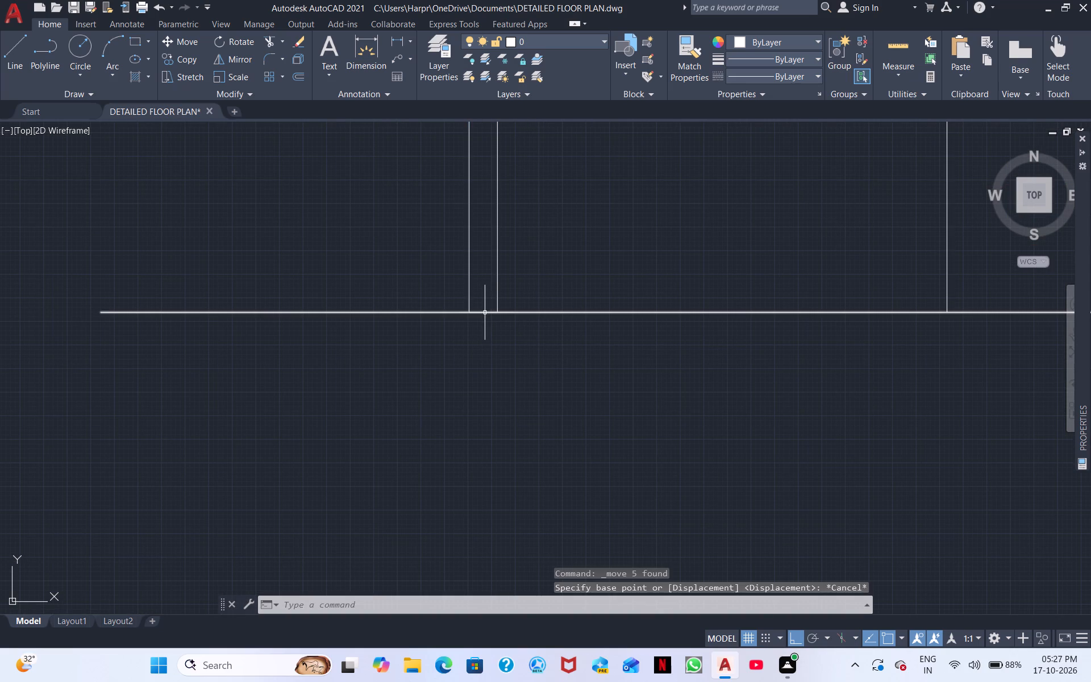
# Move the L-shaped partition west so the southwest corner of its south leg meets the west end of the 13'6" horizontal line.
pyautogui.scroll(4, 484, 311)
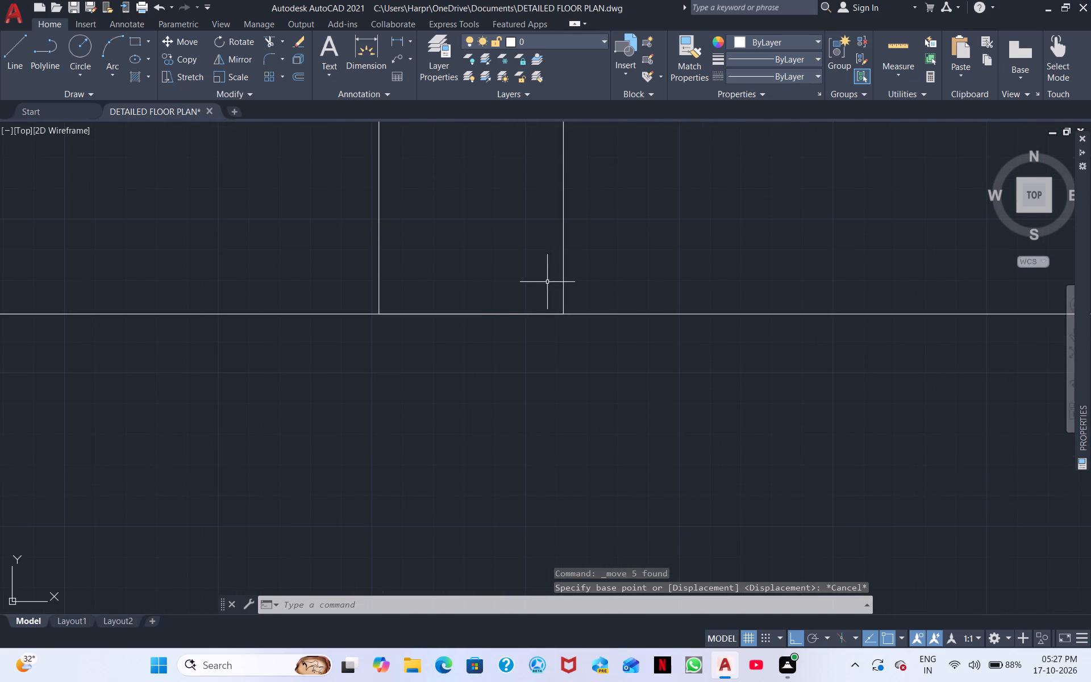
pyautogui.scroll(-5, 555, 280)
pyautogui.moveTo(573, 265); pyautogui.dragTo(586, 300, button='middle')
pyautogui.click(590, 293)
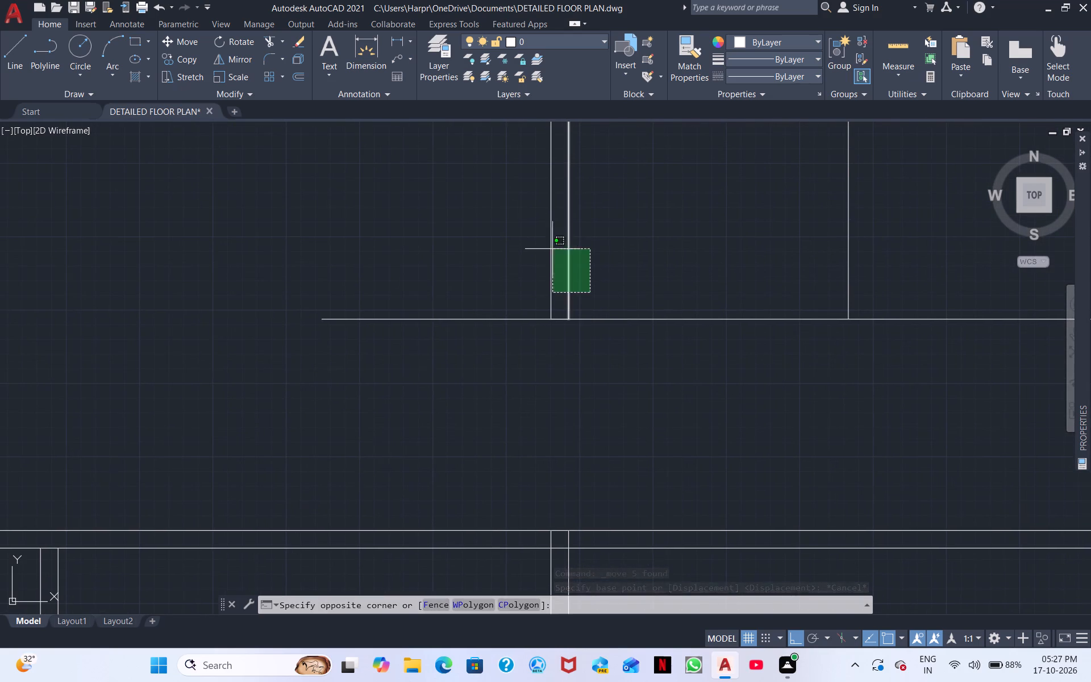
pyautogui.moveTo(531, 220); pyautogui.dragTo(529, 376, button='middle')
pyautogui.click(519, 191)
pyautogui.scroll(-3, 539, 259)
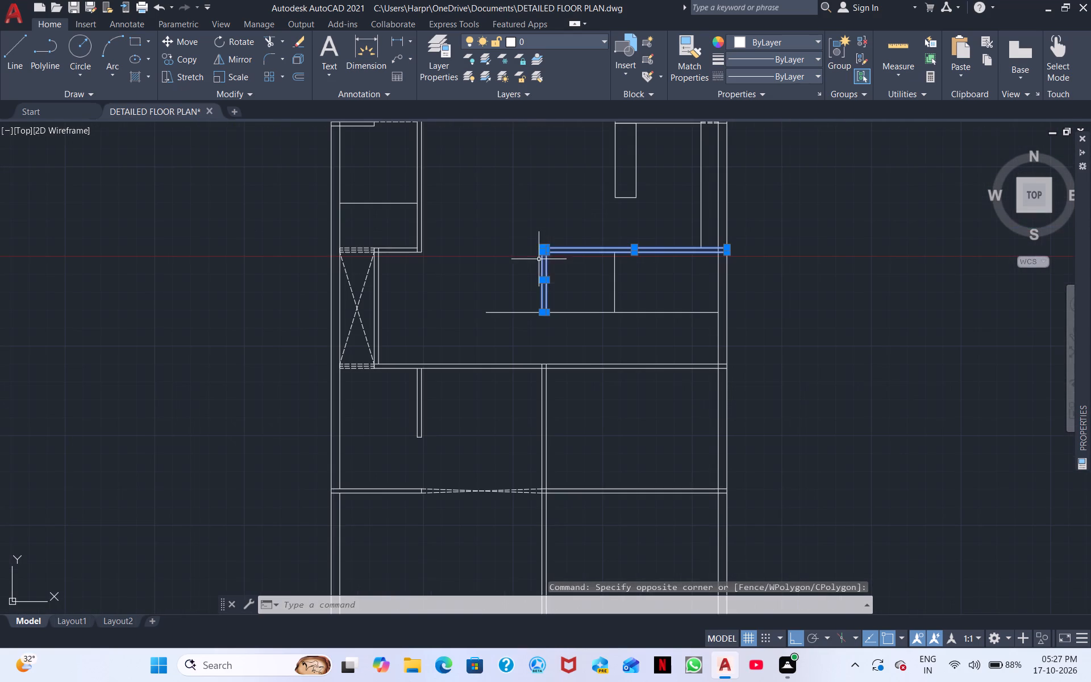
pyautogui.rightClick(553, 268)
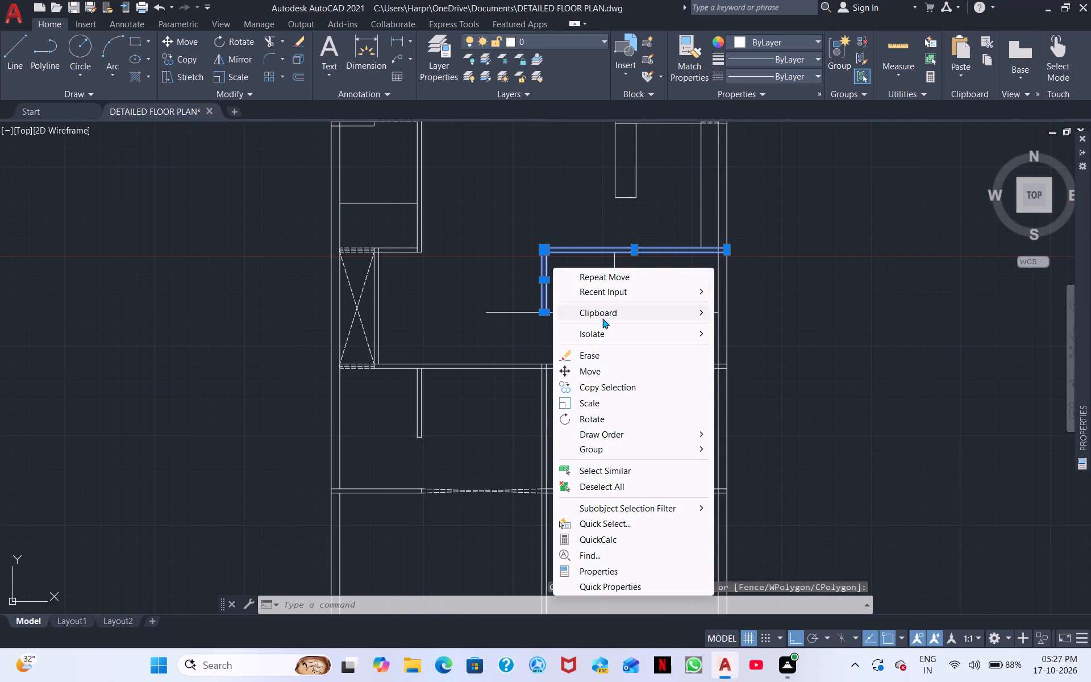
pyautogui.click(599, 367)
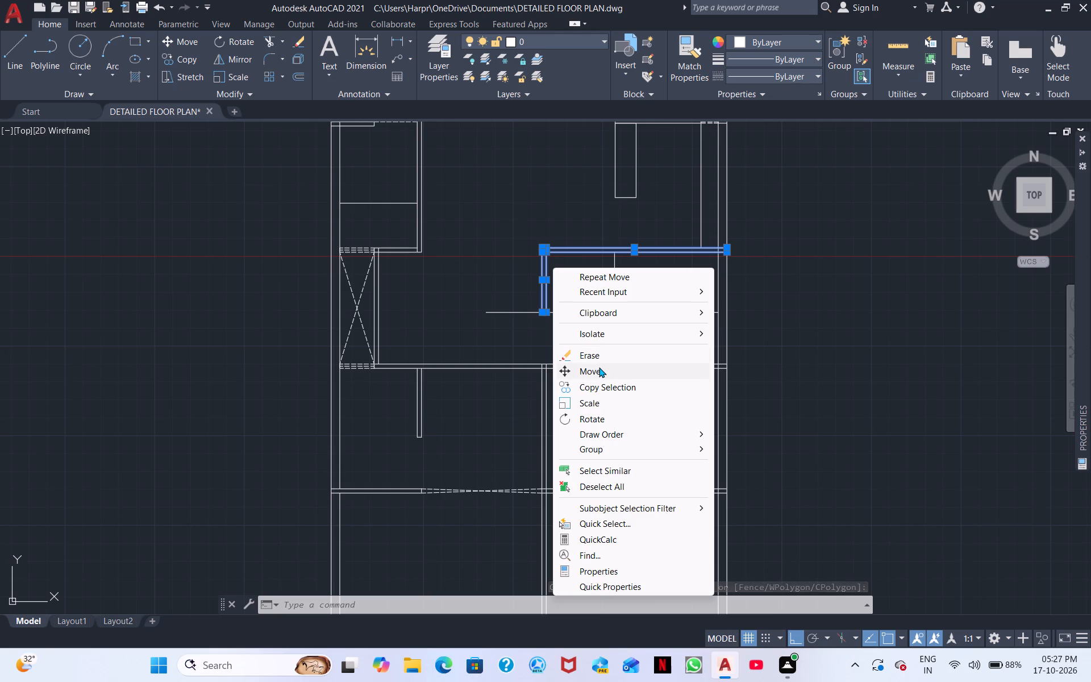
pyautogui.scroll(3, 540, 339)
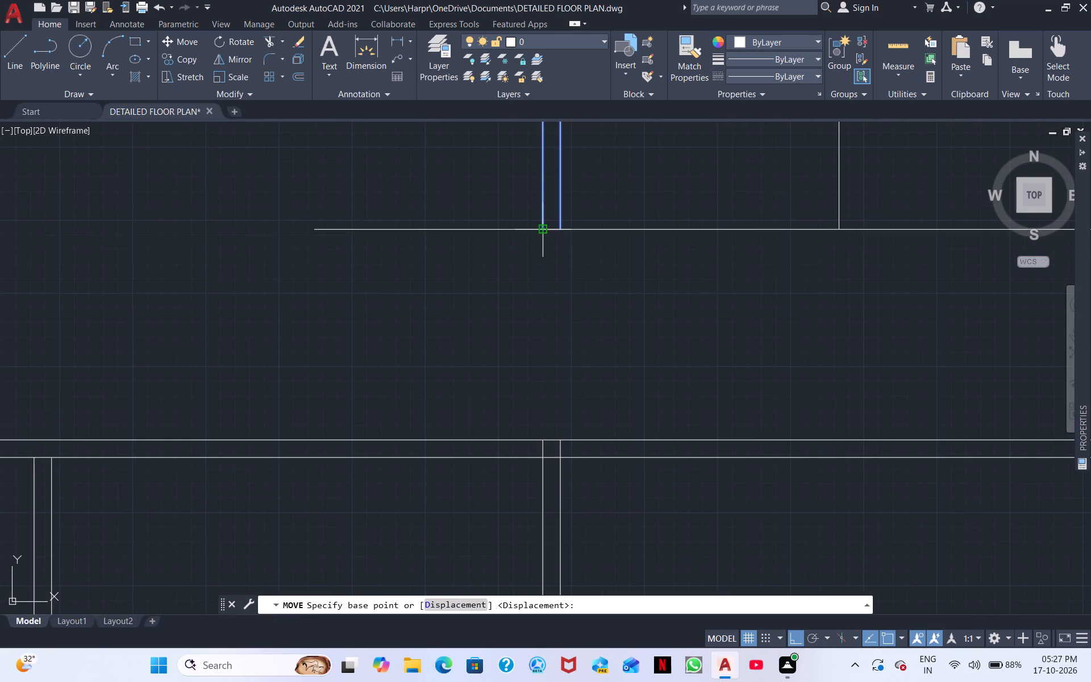
pyautogui.click(542, 229)
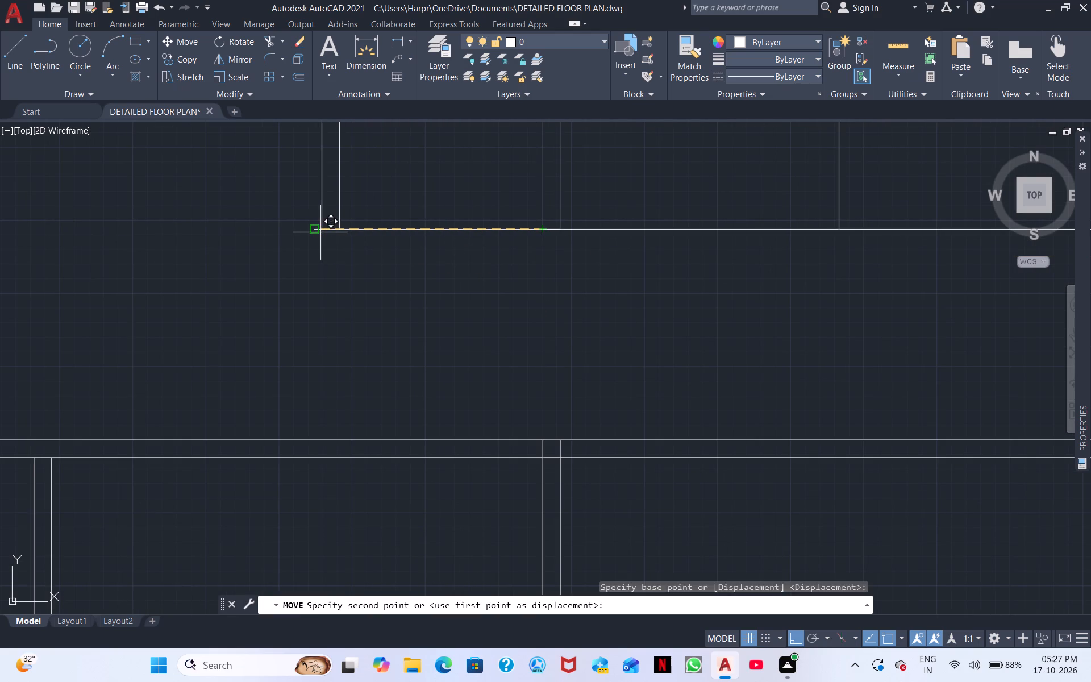
pyautogui.scroll(3, 319, 232)
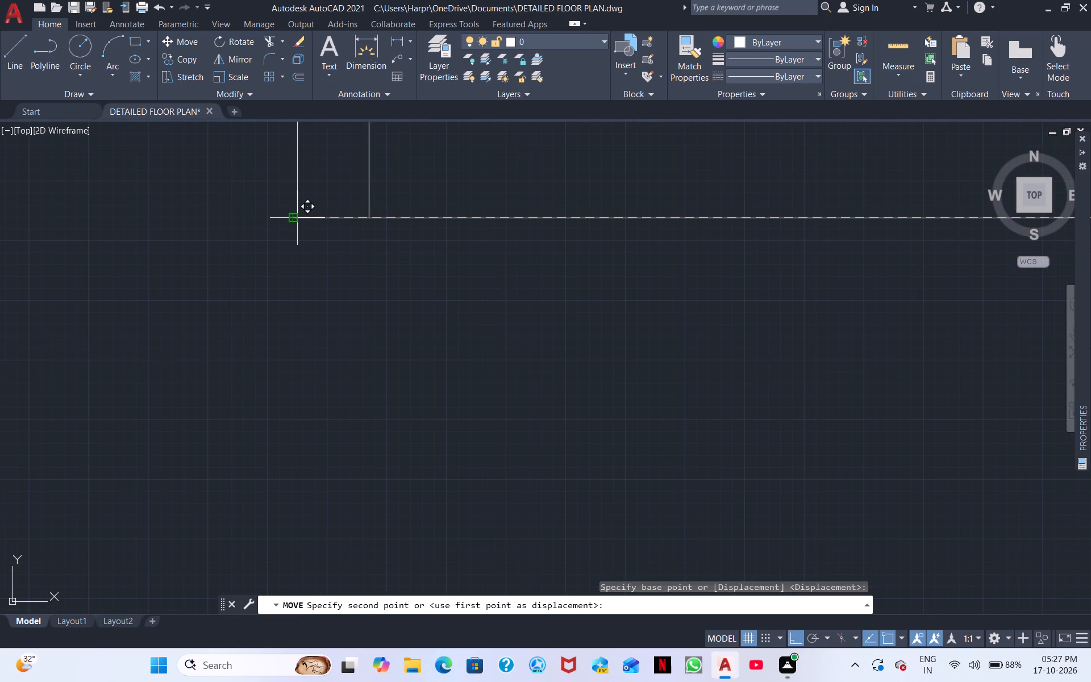
pyautogui.click(297, 218)
# Extend both face lines of the L-shaped partition's long leg east to the outer face of the east wall.
pyautogui.scroll(-2, 347, 234)
pyautogui.scroll(-3, 563, 265)
pyautogui.moveTo(672, 280); pyautogui.dragTo(669, 297, button='middle')
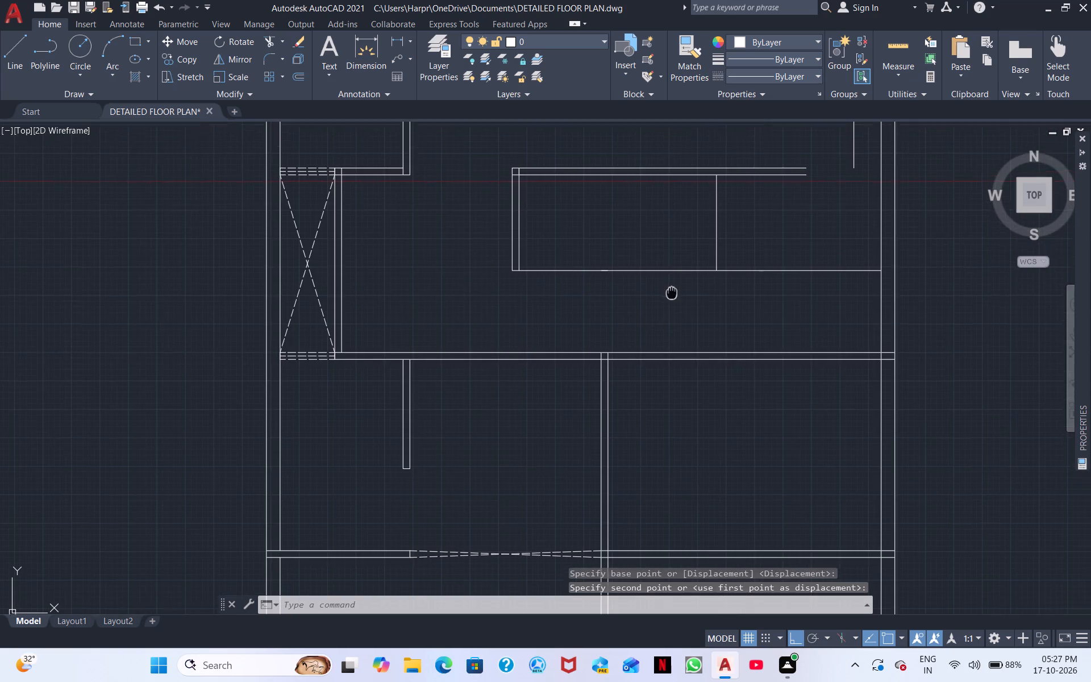
pyautogui.moveTo(669, 297); pyautogui.dragTo(515, 407, button='middle')
pyautogui.scroll(-2, 702, 327)
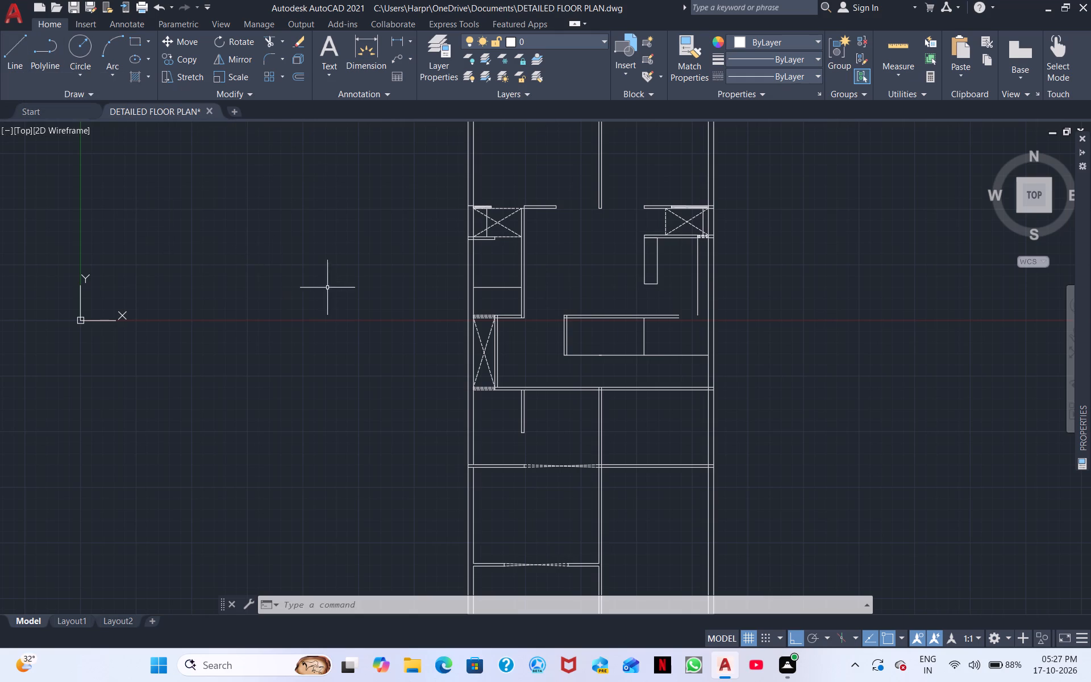
pyautogui.click(266, 39)
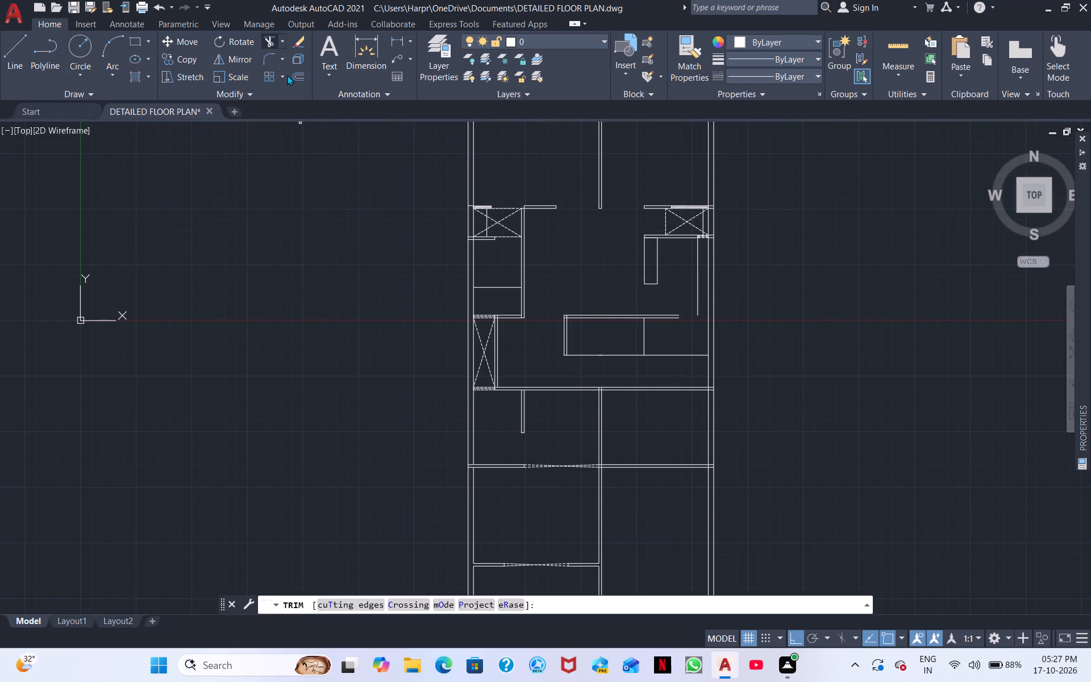
pyautogui.keyDown('shift'); pyautogui.scroll(1, 679, 352); pyautogui.keyUp('shift')
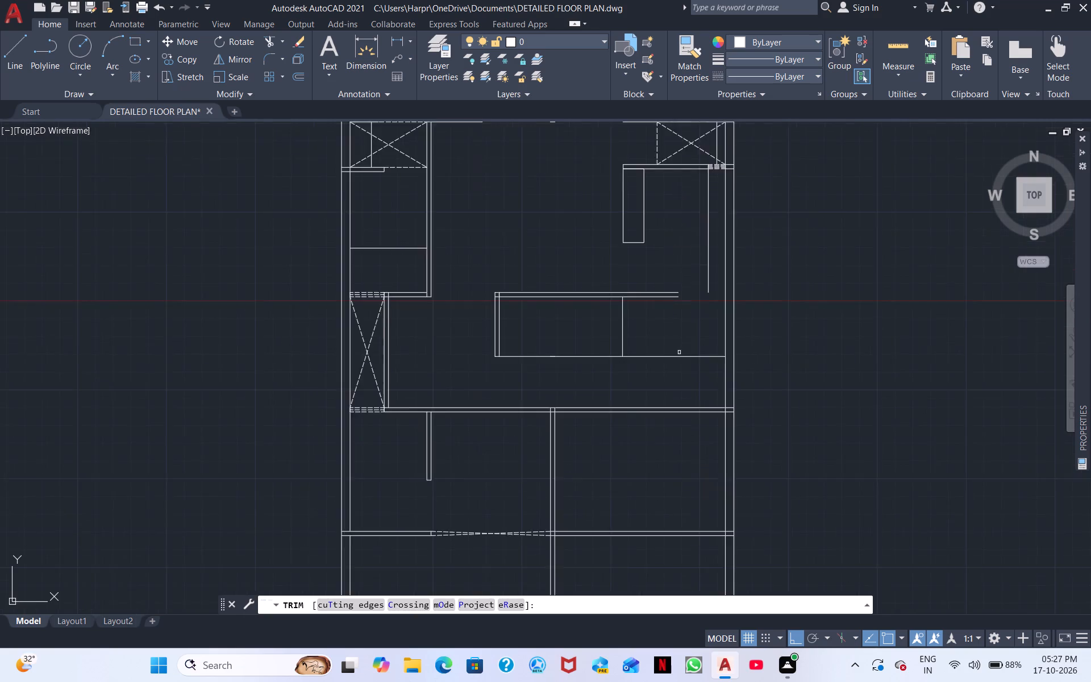
pyautogui.keyDown('shift'); pyautogui.scroll(1, 679, 352); pyautogui.keyUp('shift')
pyautogui.keyDown('shift'); pyautogui.moveTo(691, 323); pyautogui.dragTo(678, 426, button='middle'); pyautogui.keyUp('shift')
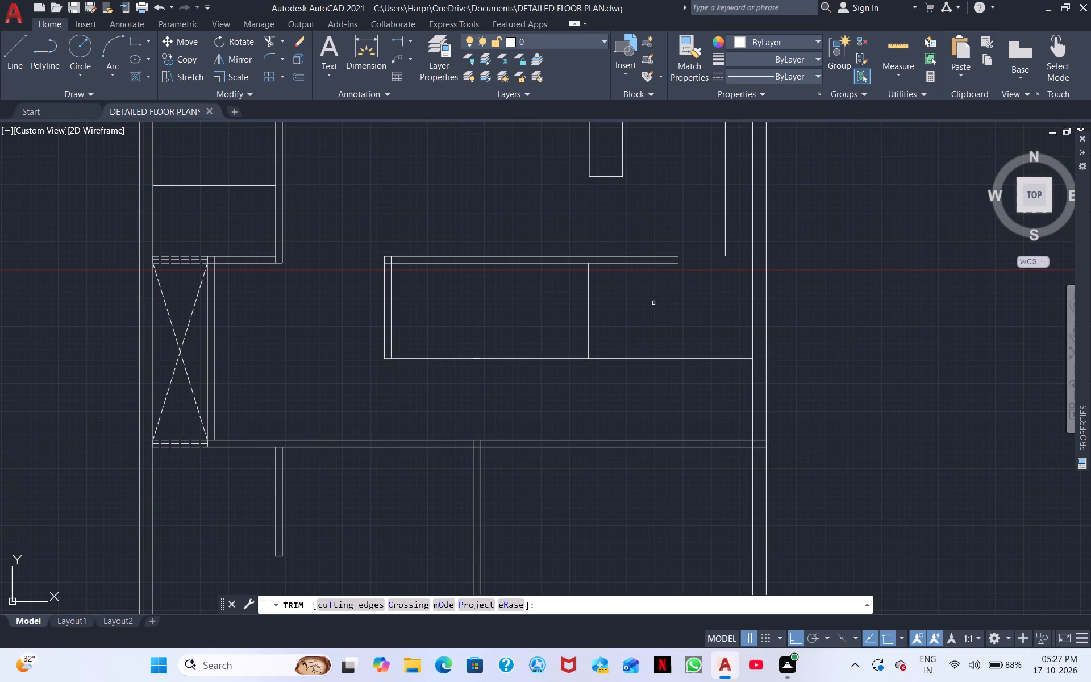
pyautogui.keyDown('shift'); pyautogui.click(647, 264); pyautogui.keyUp('shift')
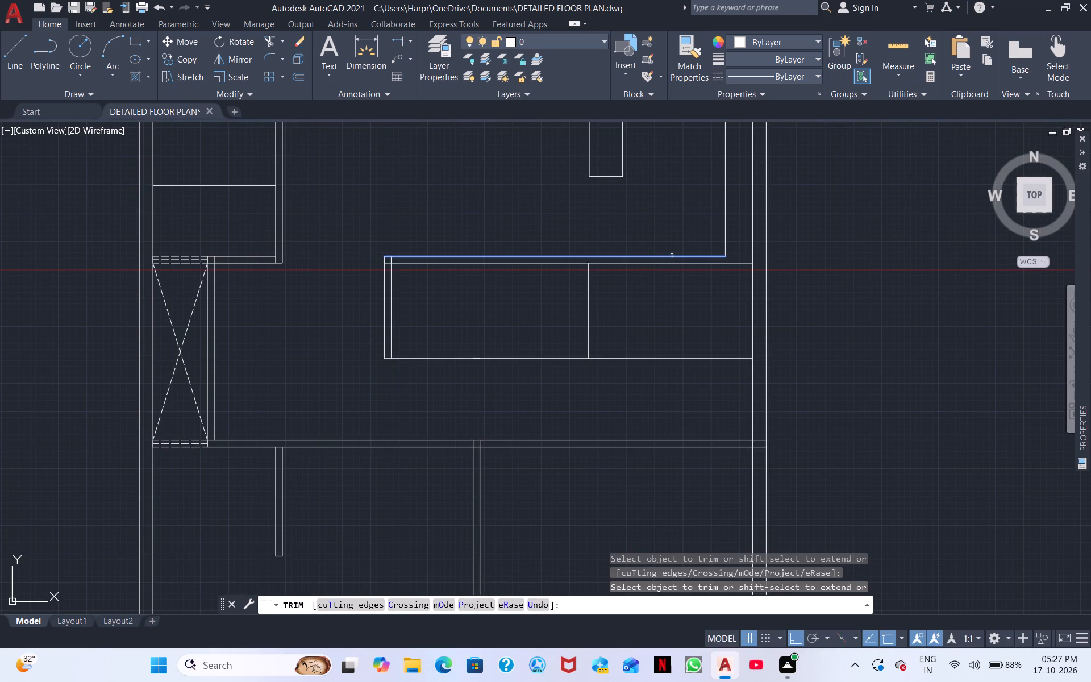
pyautogui.keyDown('shift'); pyautogui.click(672, 256); pyautogui.keyUp('shift')
pyautogui.keyDown('shift'); pyautogui.doubleClick(692, 255); pyautogui.keyUp('shift')
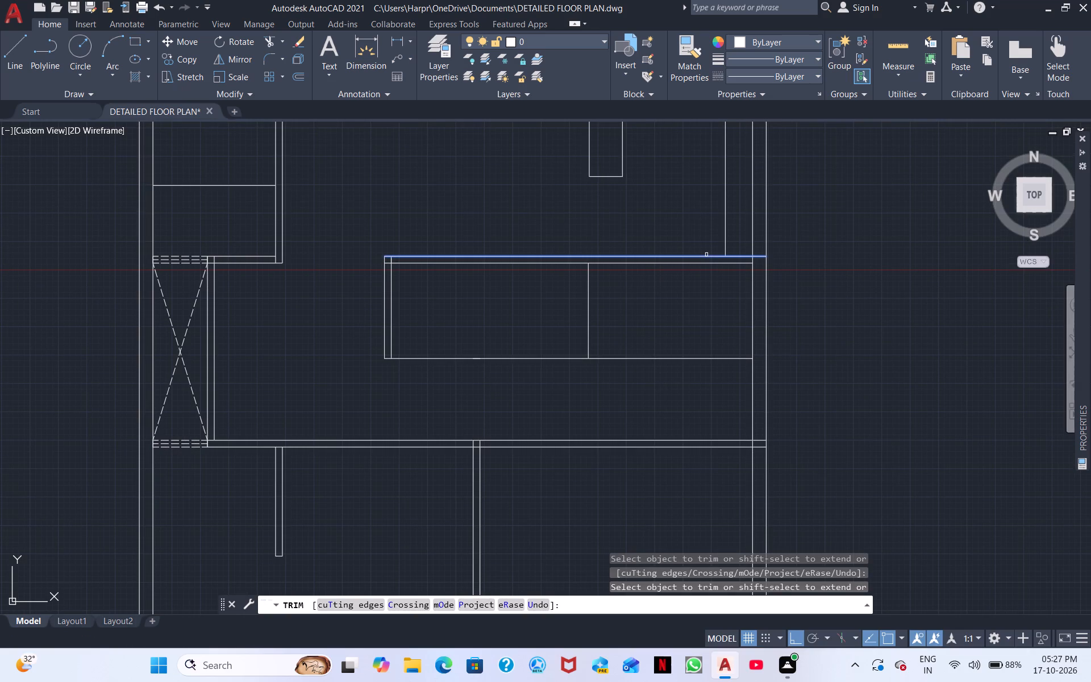
pyautogui.keyDown('shift'); pyautogui.click(716, 256); pyautogui.keyUp('shift')
pyautogui.keyDown('shift'); pyautogui.click(727, 263); pyautogui.keyUp('shift')
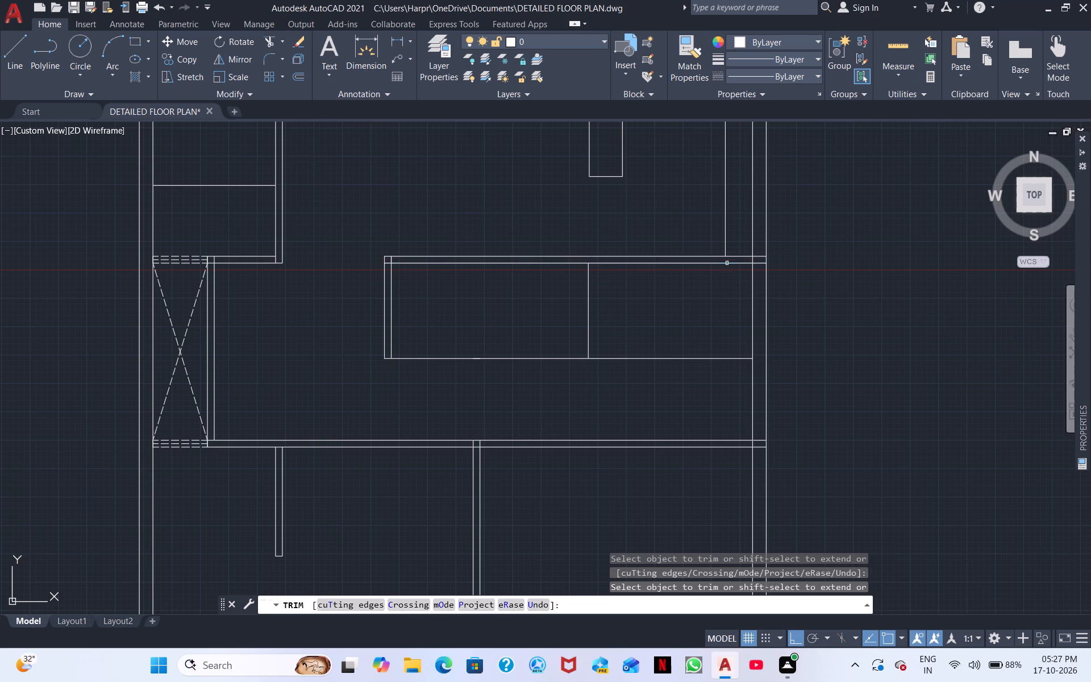
# Trim away the vertical guide line and the 13'6" horizontal guide line inside the middle eastern room, including its leftover piece.
pyautogui.moveTo(569, 322); pyautogui.dragTo(605, 322)
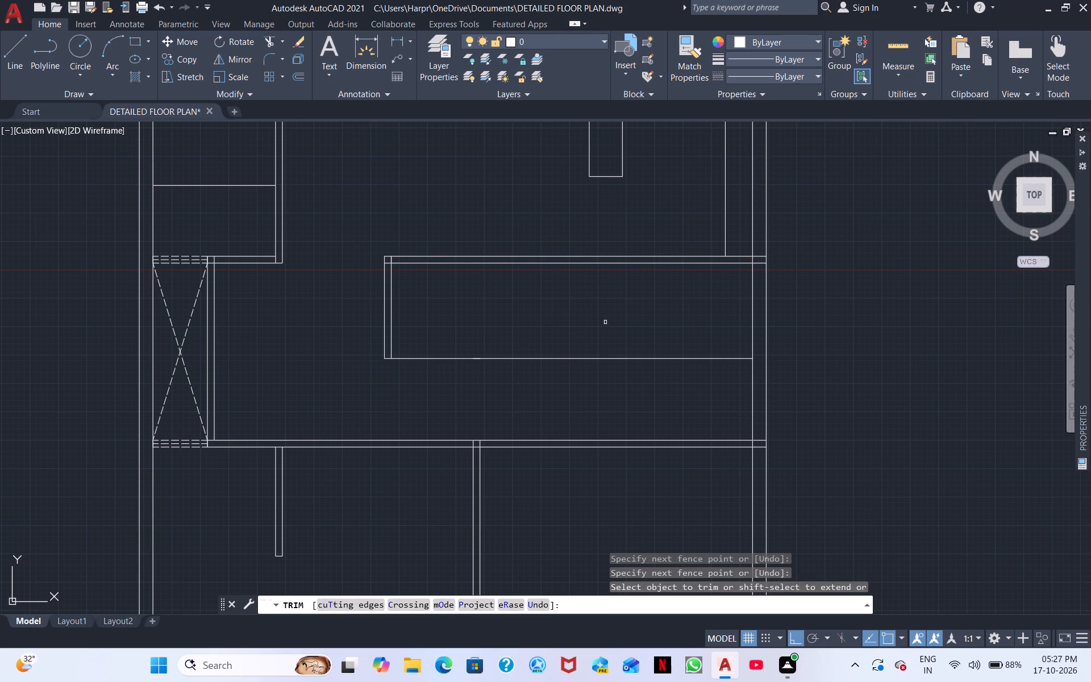
pyautogui.moveTo(494, 340); pyautogui.dragTo(493, 407)
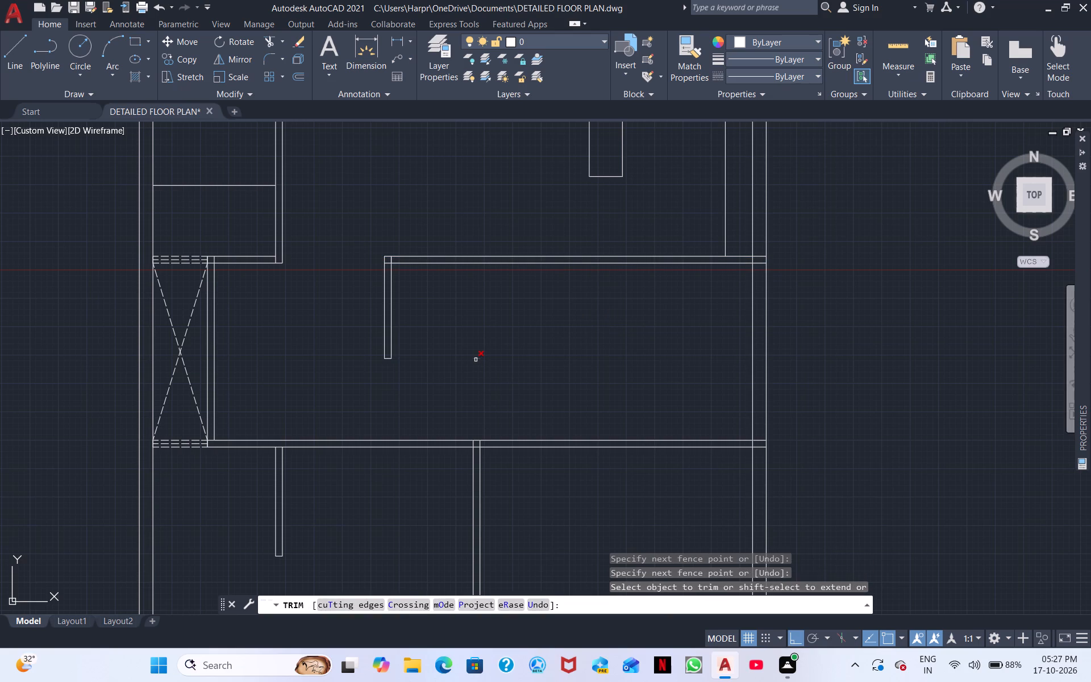
pyautogui.click(476, 360)
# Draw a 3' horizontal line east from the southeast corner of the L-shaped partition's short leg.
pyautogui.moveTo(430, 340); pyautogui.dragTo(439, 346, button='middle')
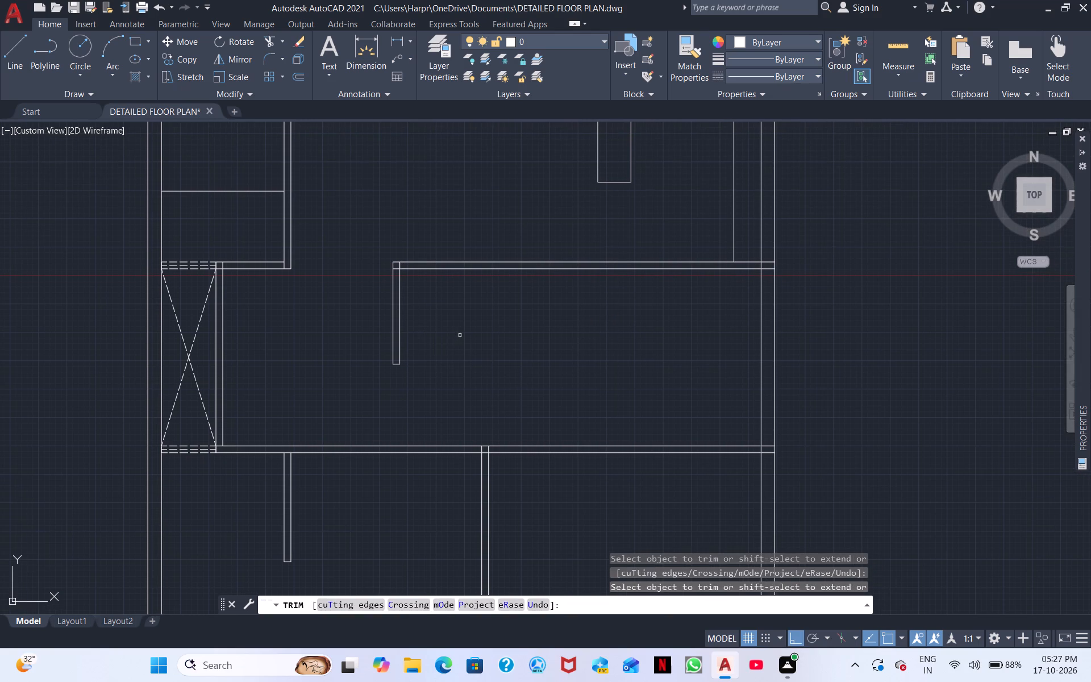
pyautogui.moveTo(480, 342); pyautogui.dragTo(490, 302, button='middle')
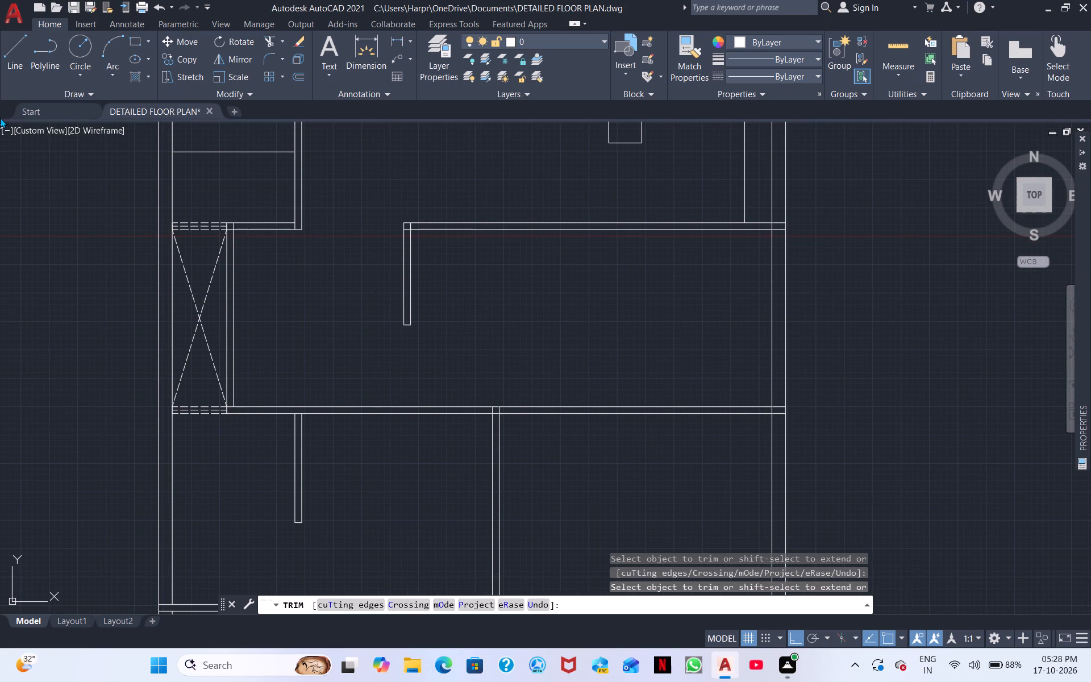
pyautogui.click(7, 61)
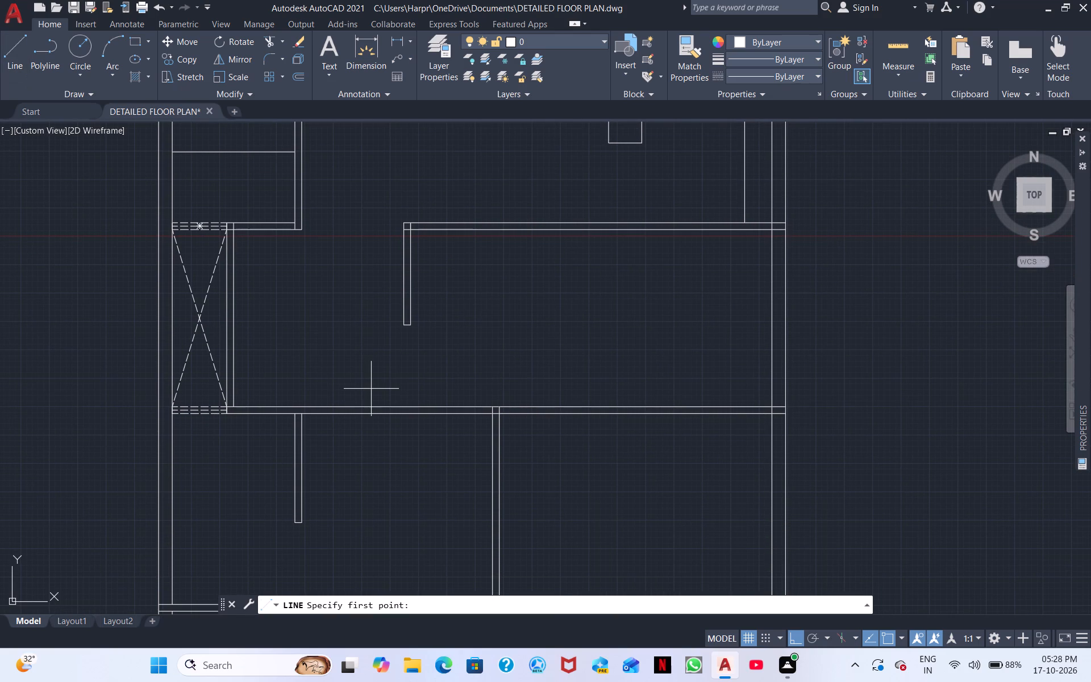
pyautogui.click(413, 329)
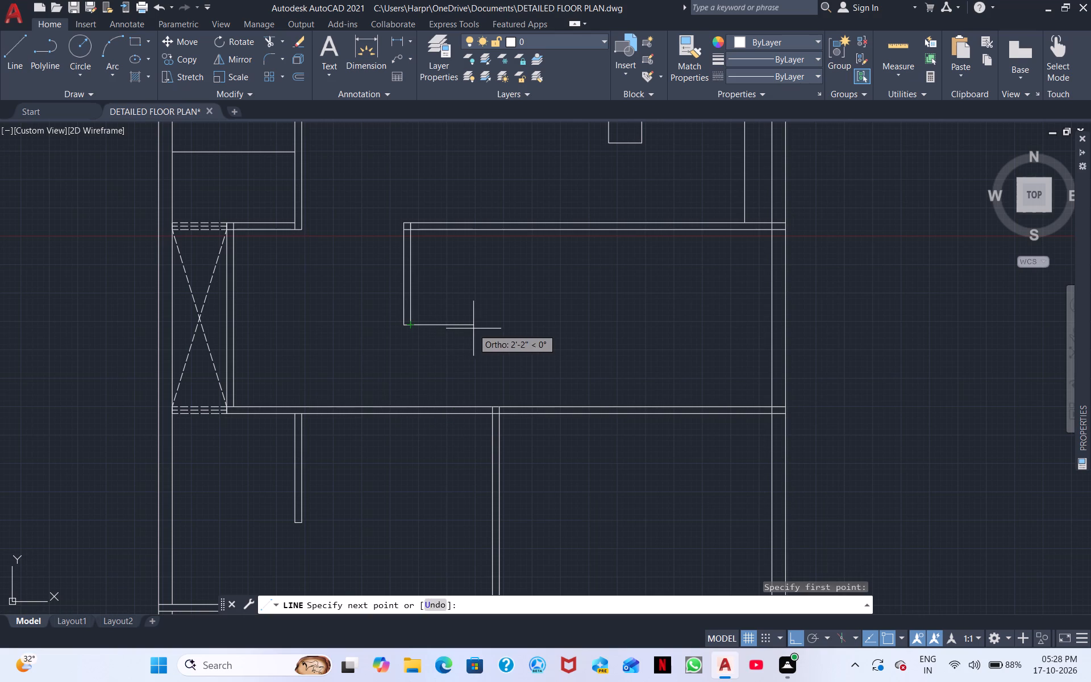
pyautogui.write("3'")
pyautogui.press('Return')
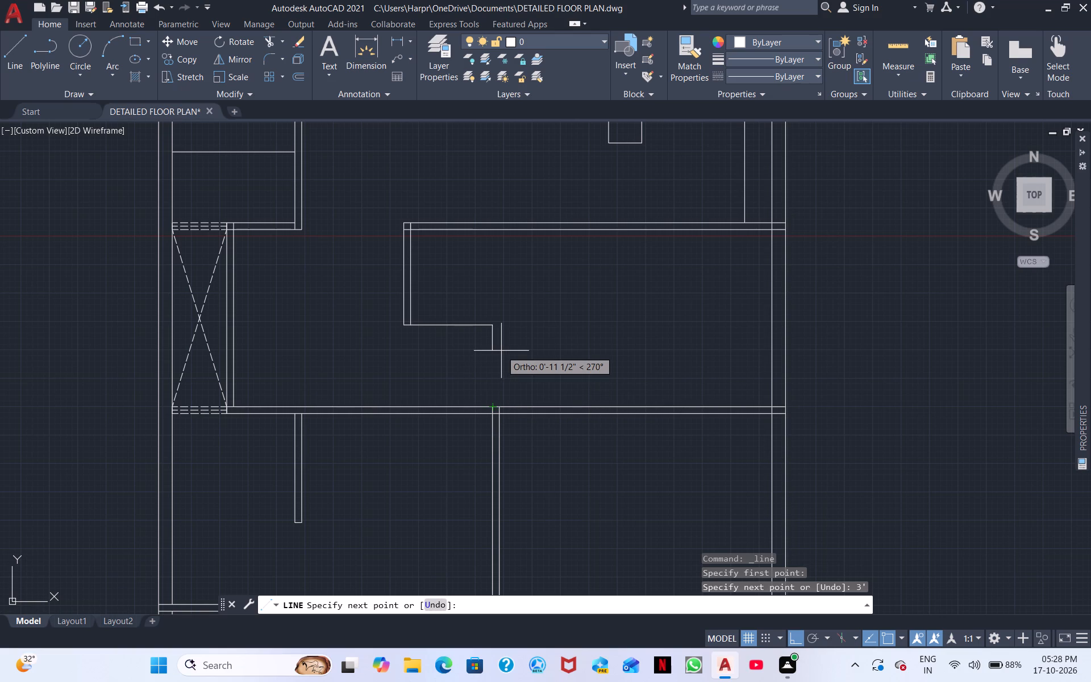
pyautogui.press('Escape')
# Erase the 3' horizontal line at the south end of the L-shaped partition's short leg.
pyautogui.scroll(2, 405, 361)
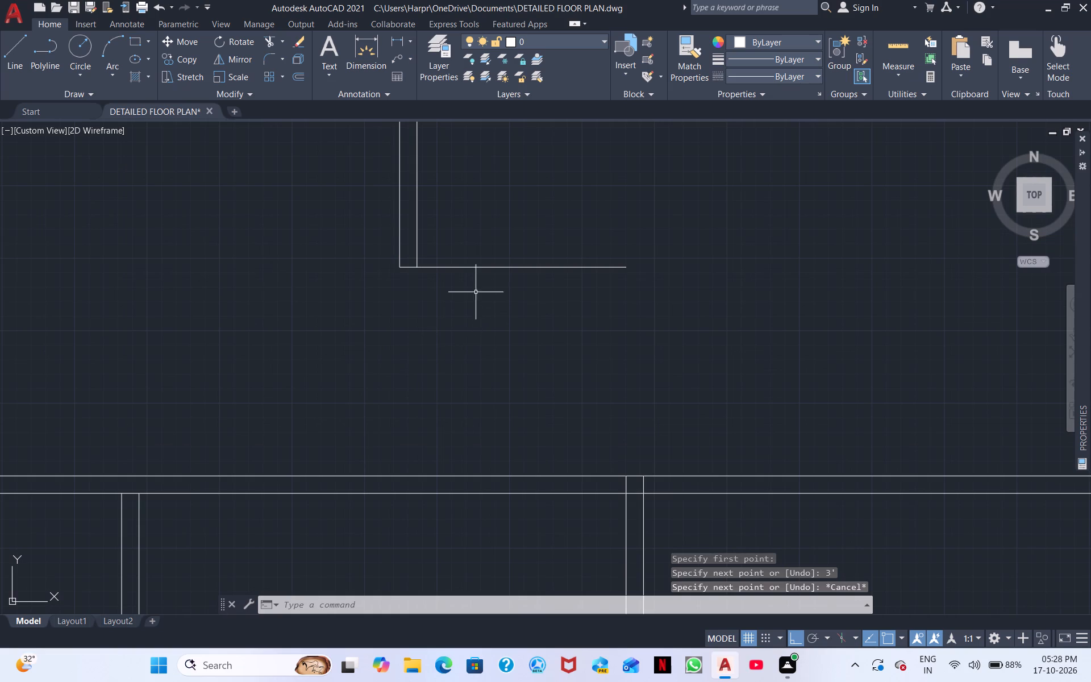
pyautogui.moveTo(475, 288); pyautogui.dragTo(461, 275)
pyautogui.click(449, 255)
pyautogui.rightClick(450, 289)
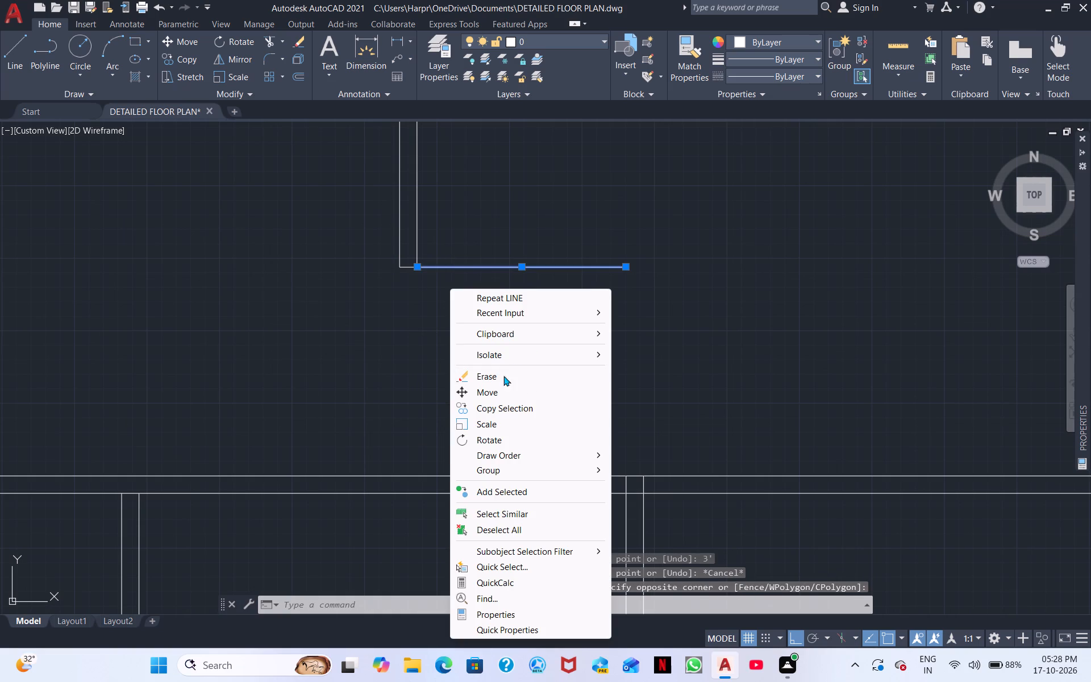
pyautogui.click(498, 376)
# Draw a short vertical line across the cross wall south of the room, aligned with the west face of the partition's short leg.
pyautogui.scroll(1, 465, 365)
pyautogui.scroll(-1, 465, 365)
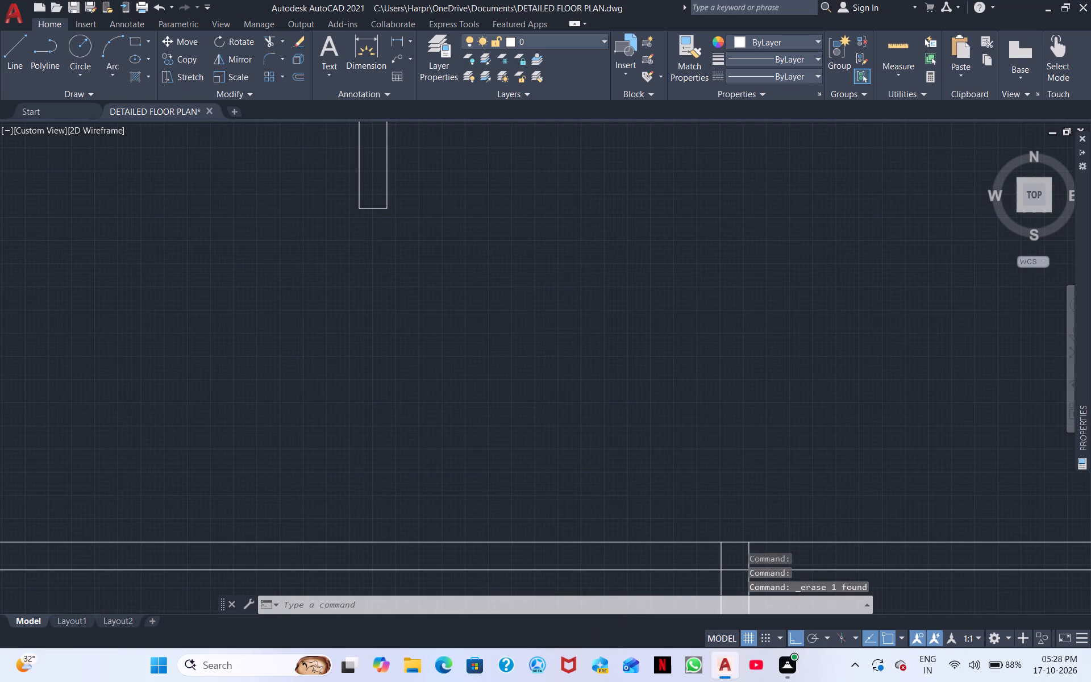
pyautogui.moveTo(465, 365); pyautogui.dragTo(498, 425, button='middle')
pyautogui.scroll(-1, 499, 429)
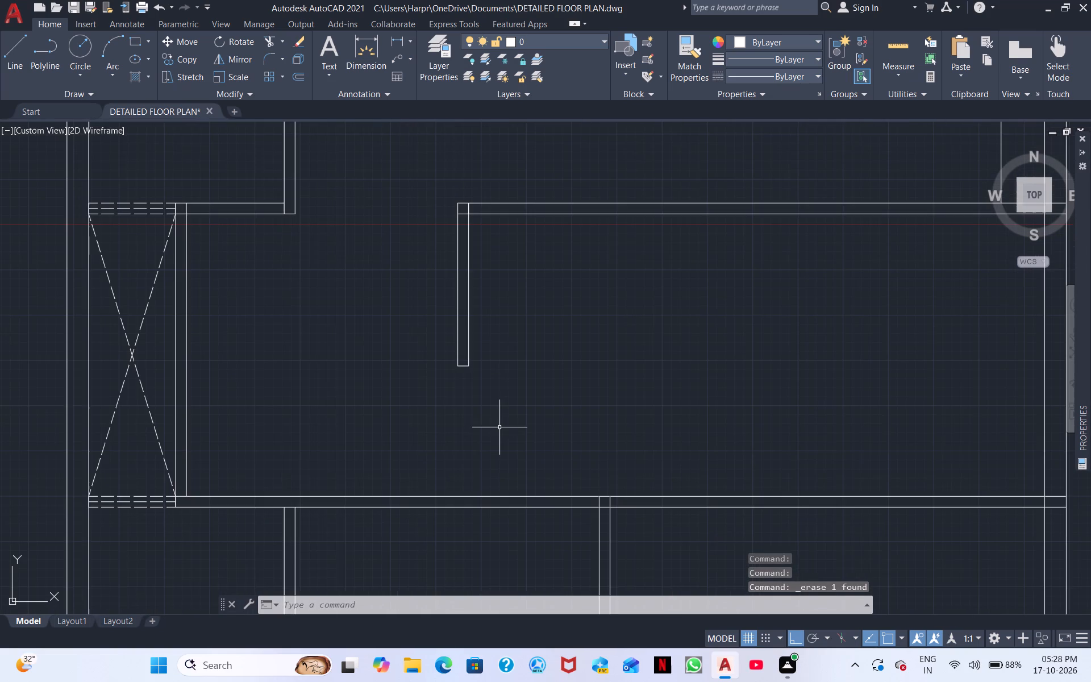
pyautogui.click(9, 56)
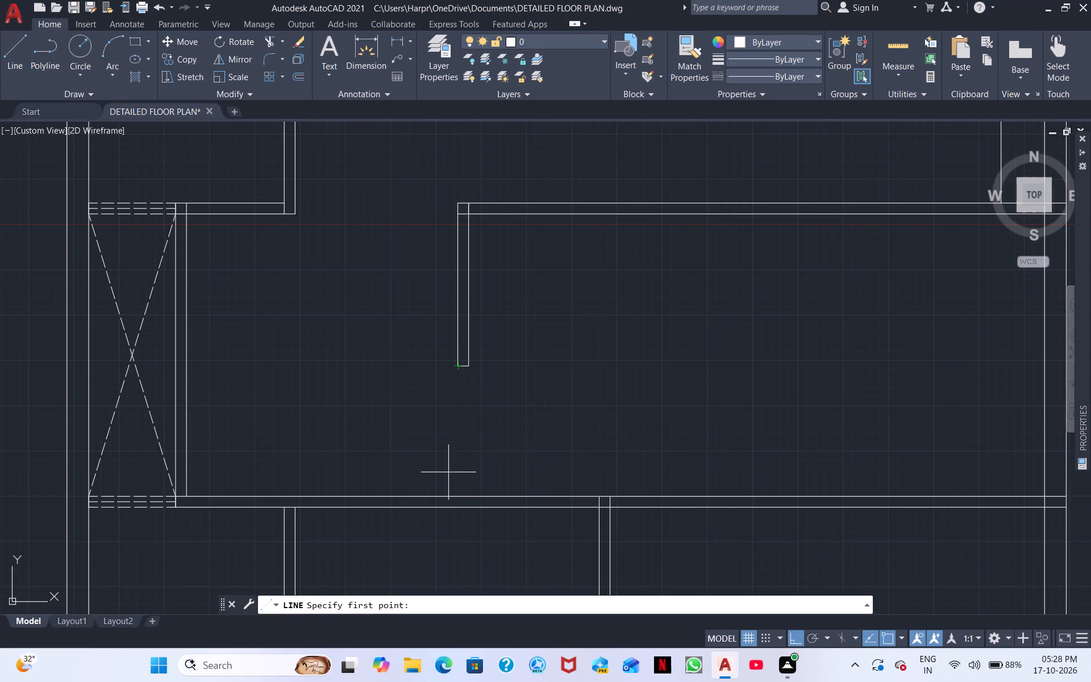
pyautogui.click(460, 521)
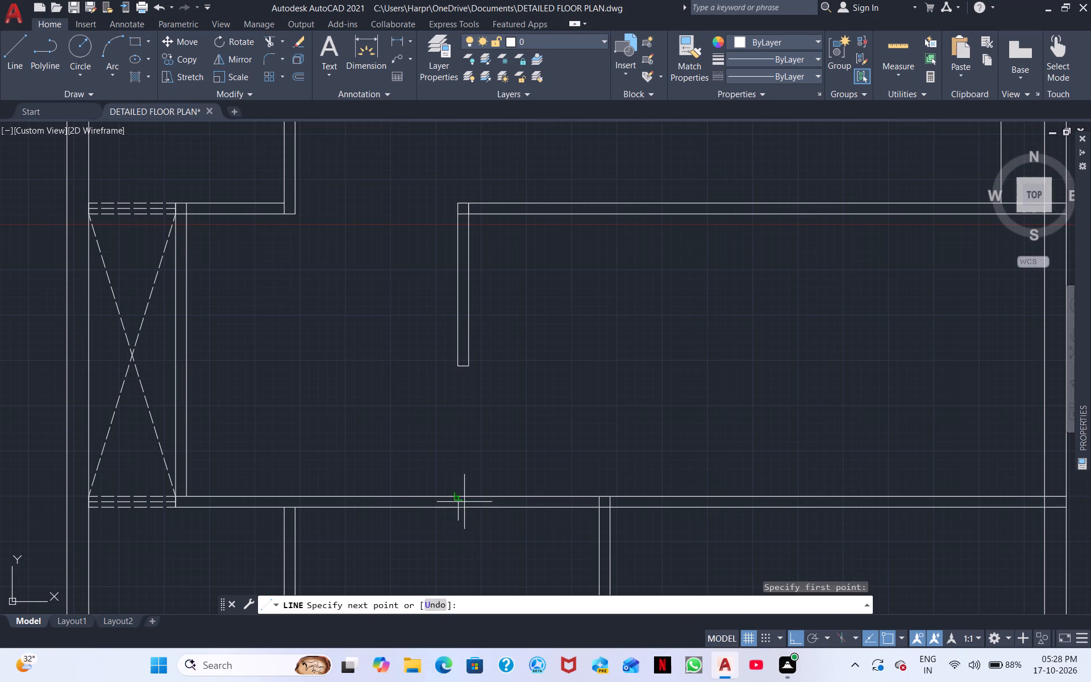
pyautogui.click(460, 498)
pyautogui.press('Escape')
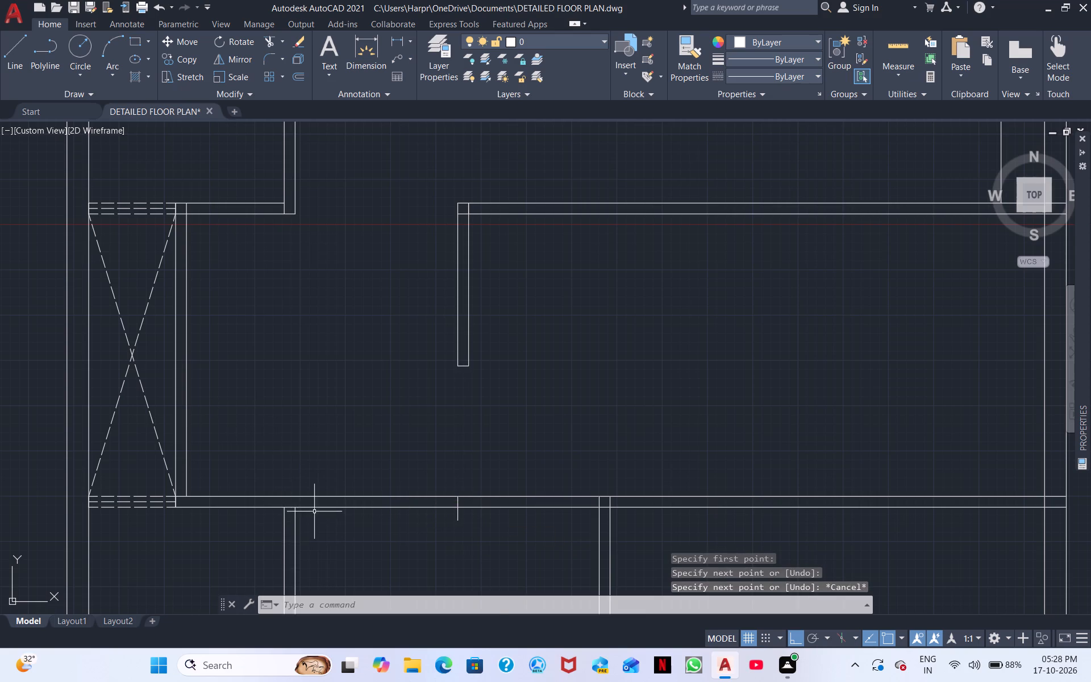
# Extend both faces of the western stub wall through the cross wall to its north face.
pyautogui.scroll(-2, 315, 510)
pyautogui.moveTo(326, 531); pyautogui.dragTo(422, 512, button='middle')
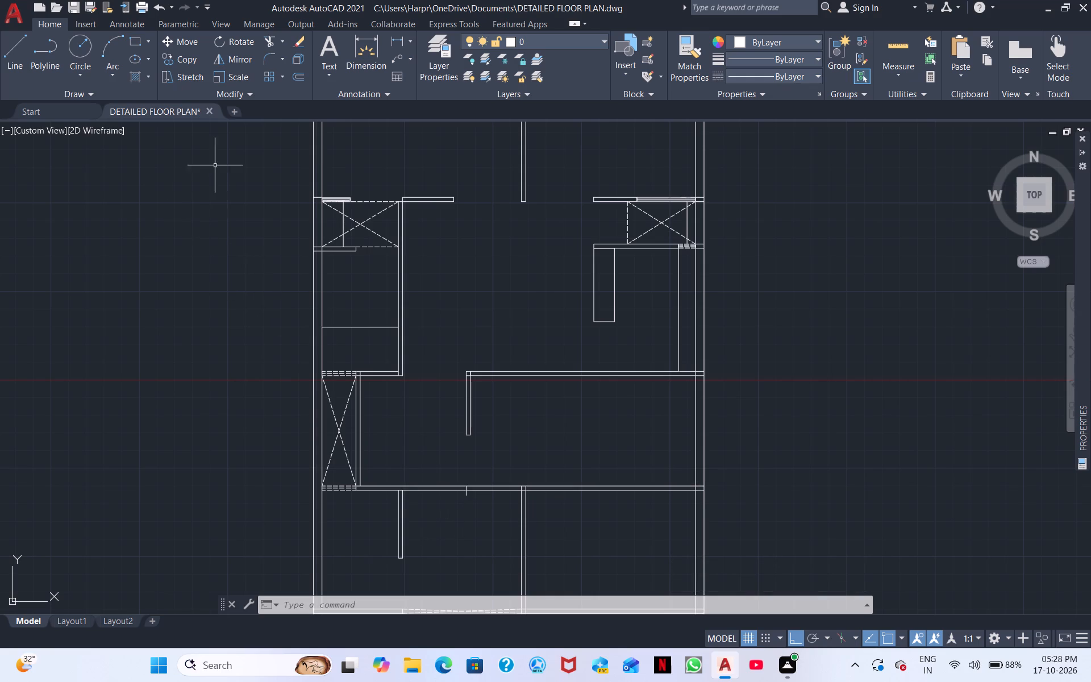
pyautogui.click(266, 37)
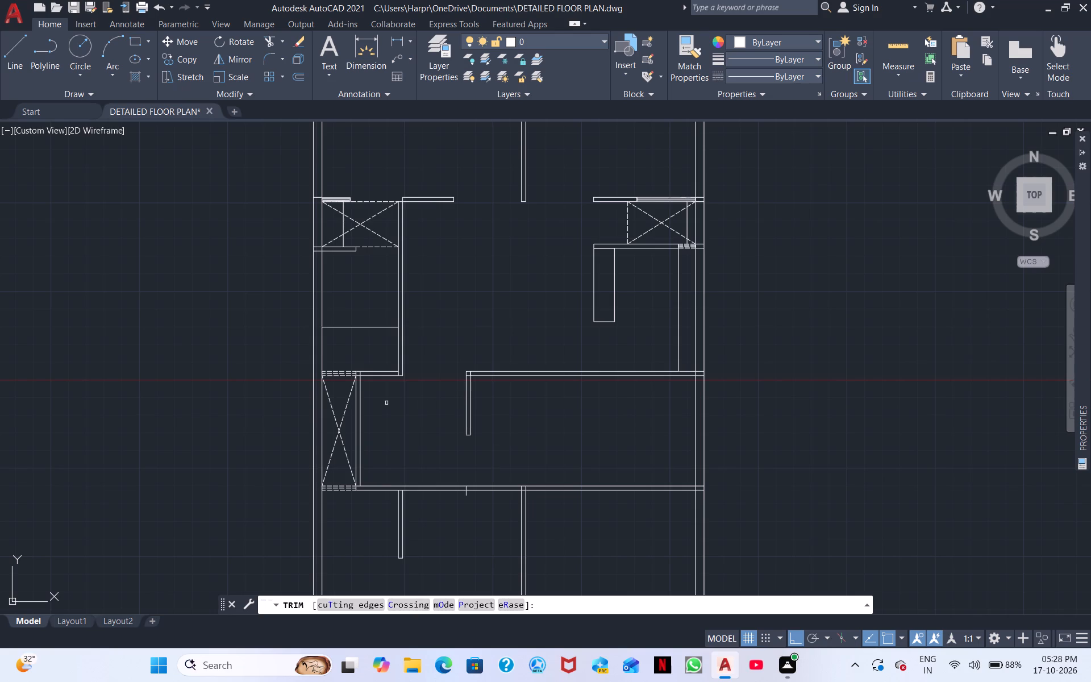
pyautogui.moveTo(500, 210); pyautogui.dragTo(486, 315, button='middle')
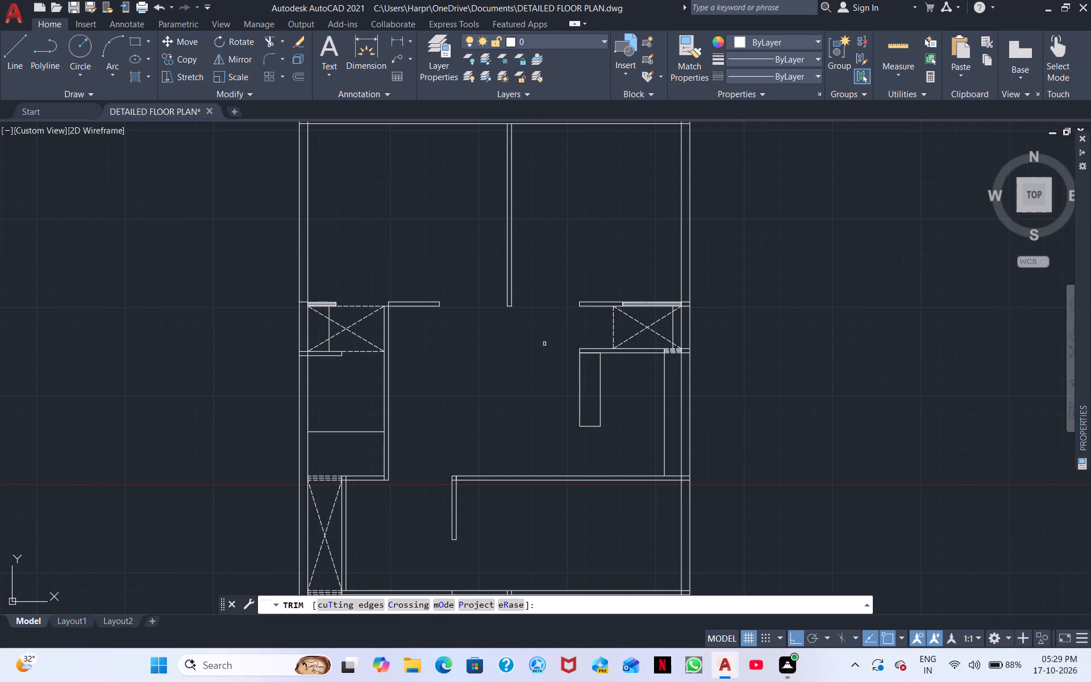
pyautogui.moveTo(459, 398); pyautogui.dragTo(464, 298, button='middle')
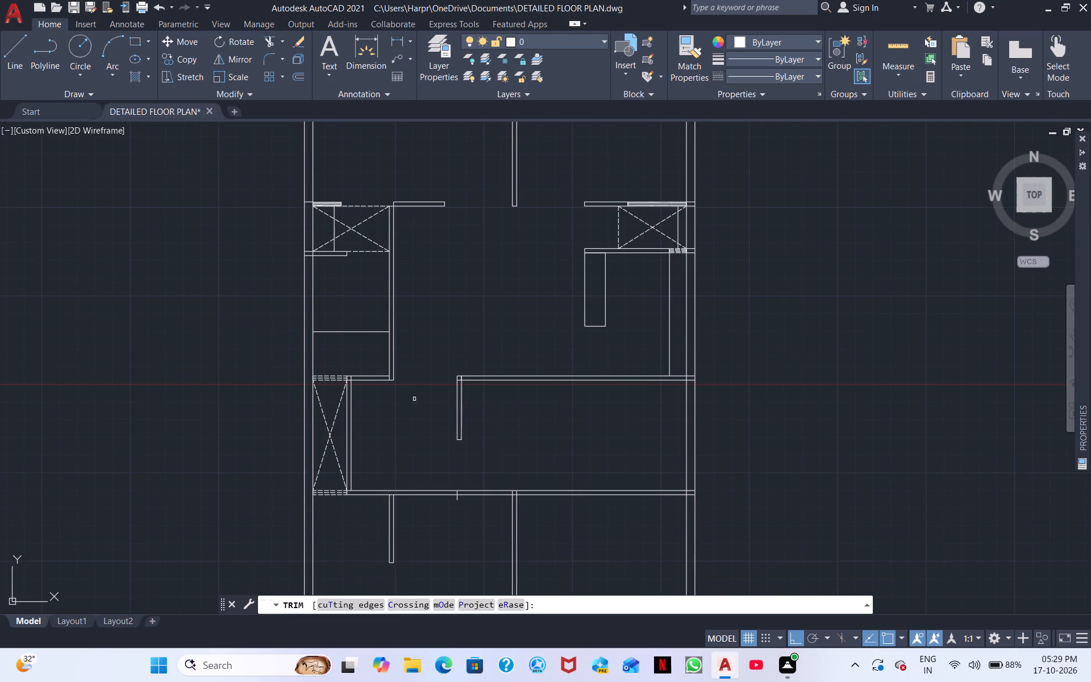
pyautogui.keyDown('shift'); pyautogui.click(395, 515); pyautogui.keyUp('shift')
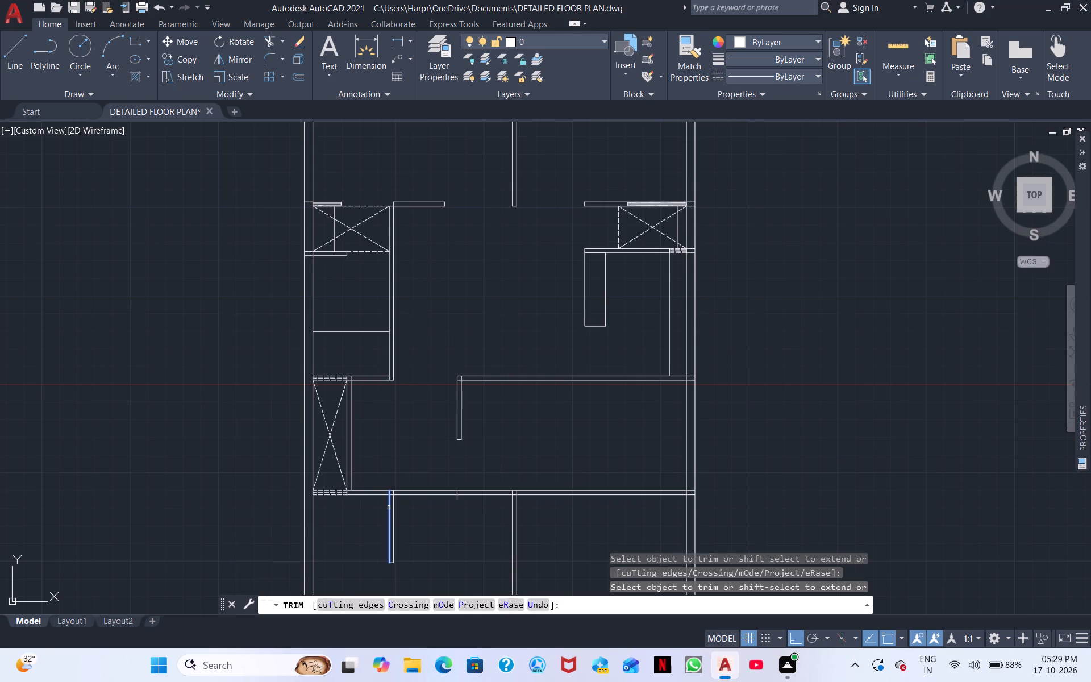
pyautogui.keyDown('shift'); pyautogui.click(389, 508); pyautogui.keyUp('shift')
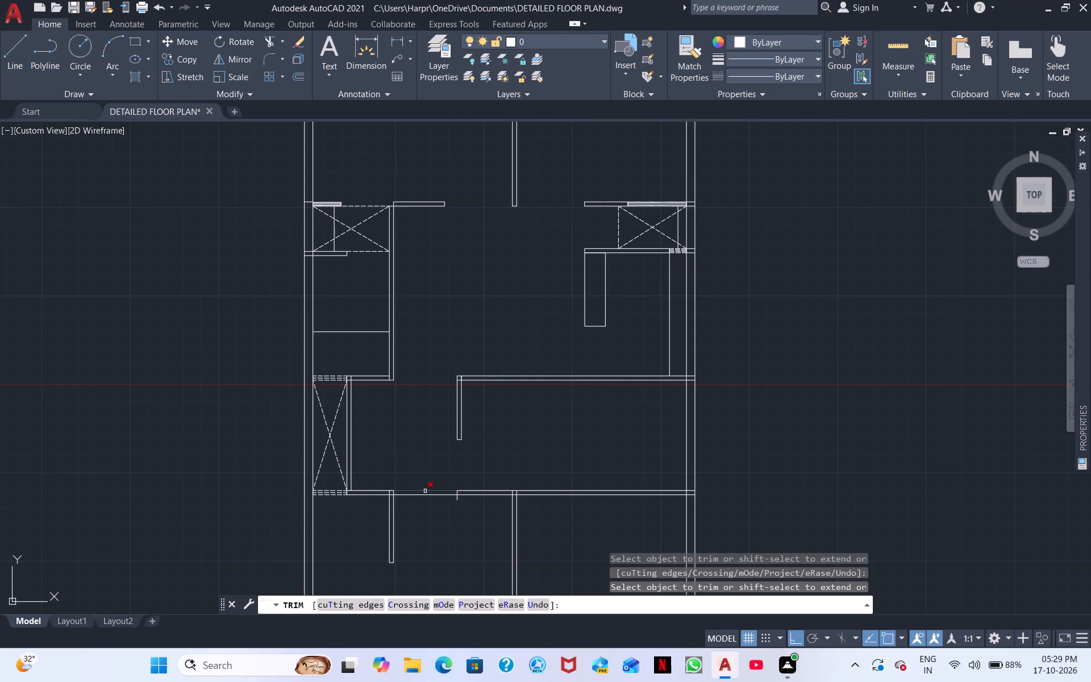
# Trim both cross wall faces between the western stub wall and the short vertical line, and trim that line's overhang below the wall.
pyautogui.click(425, 491)
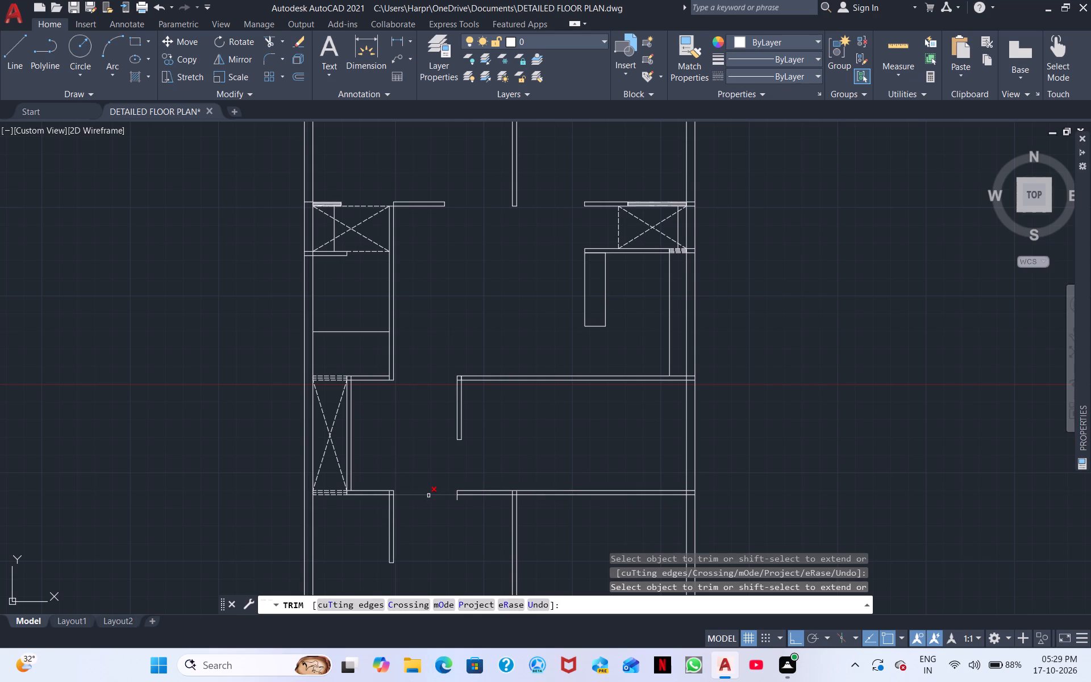
pyautogui.click(428, 496)
pyautogui.scroll(2, 460, 505)
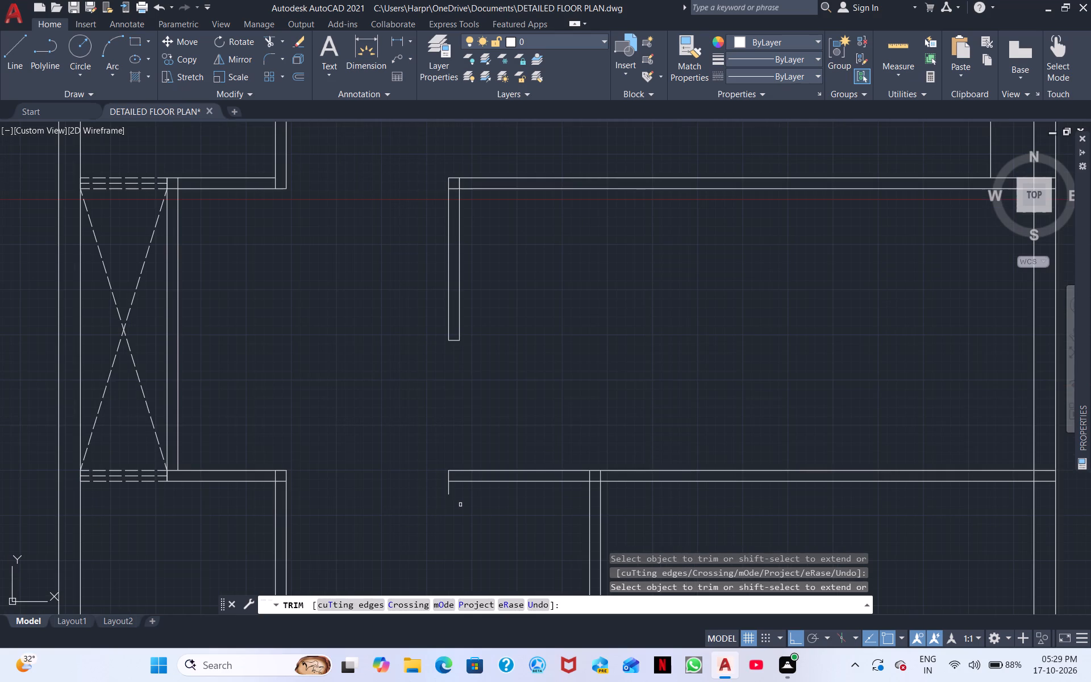
pyautogui.click(449, 490)
pyautogui.scroll(-1, 460, 503)
pyautogui.moveTo(480, 517); pyautogui.dragTo(370, 497, button='middle')
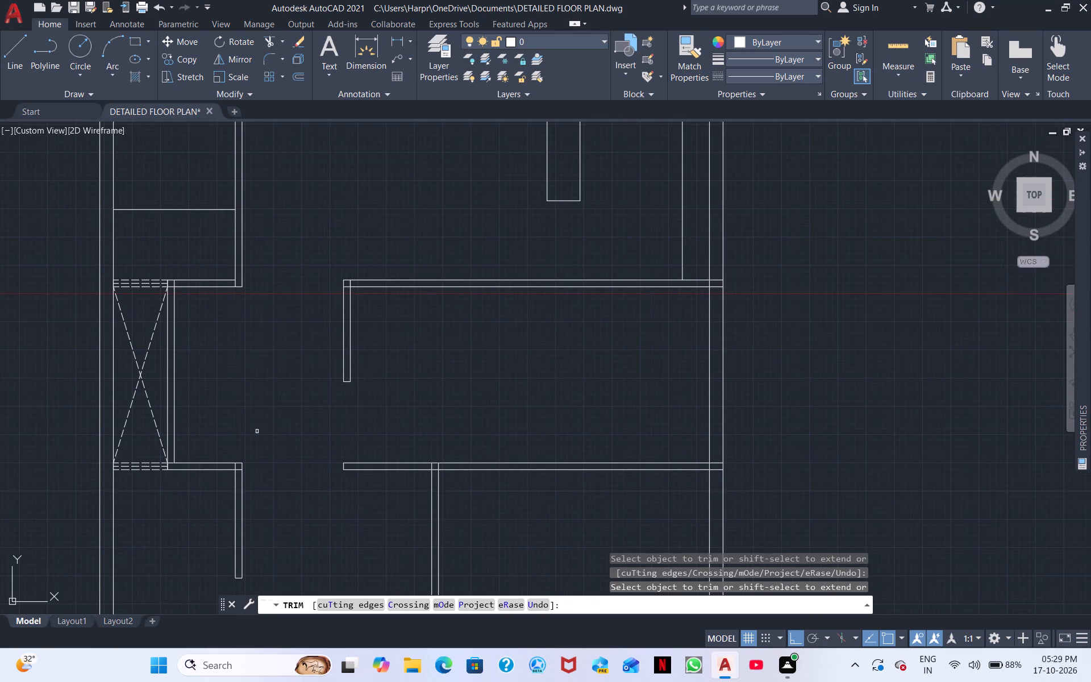
pyautogui.press('Escape')
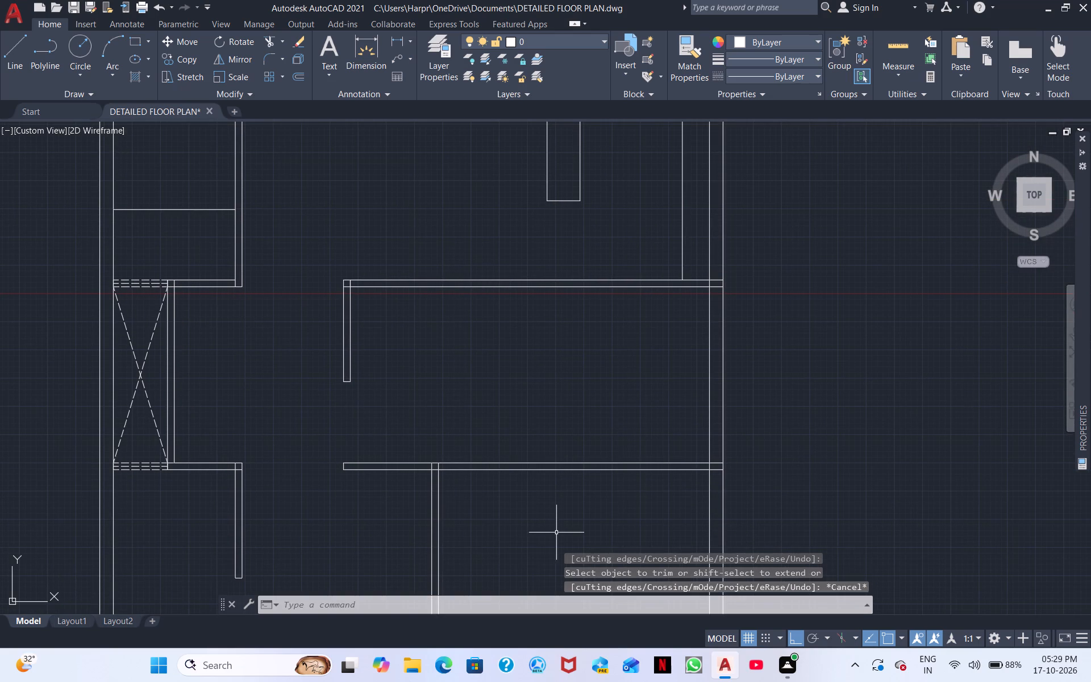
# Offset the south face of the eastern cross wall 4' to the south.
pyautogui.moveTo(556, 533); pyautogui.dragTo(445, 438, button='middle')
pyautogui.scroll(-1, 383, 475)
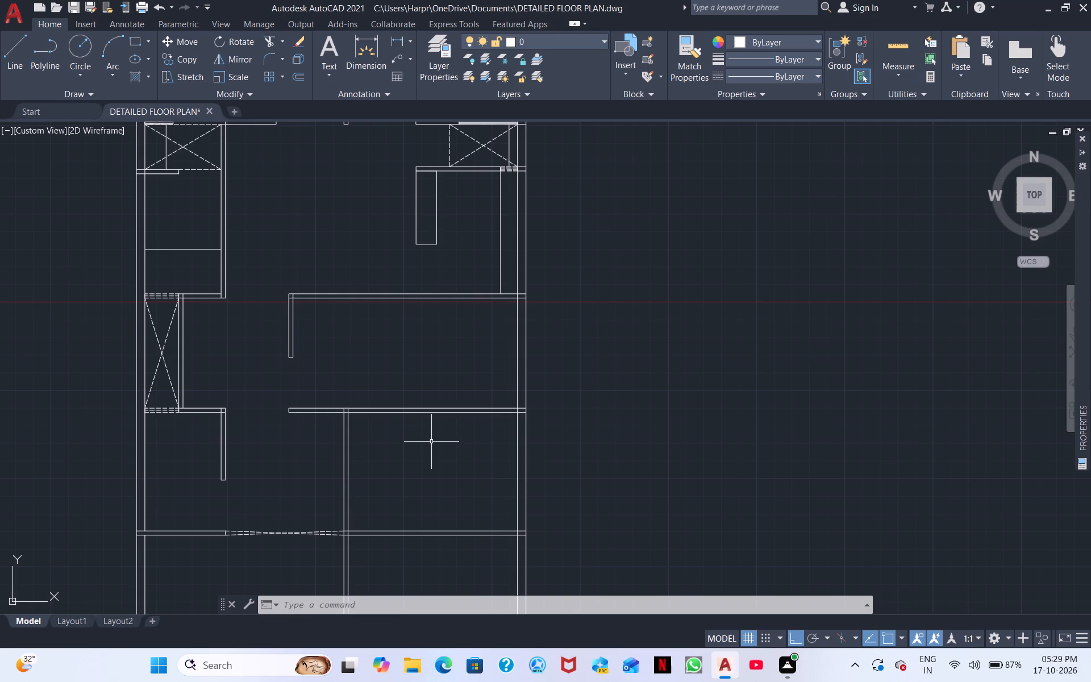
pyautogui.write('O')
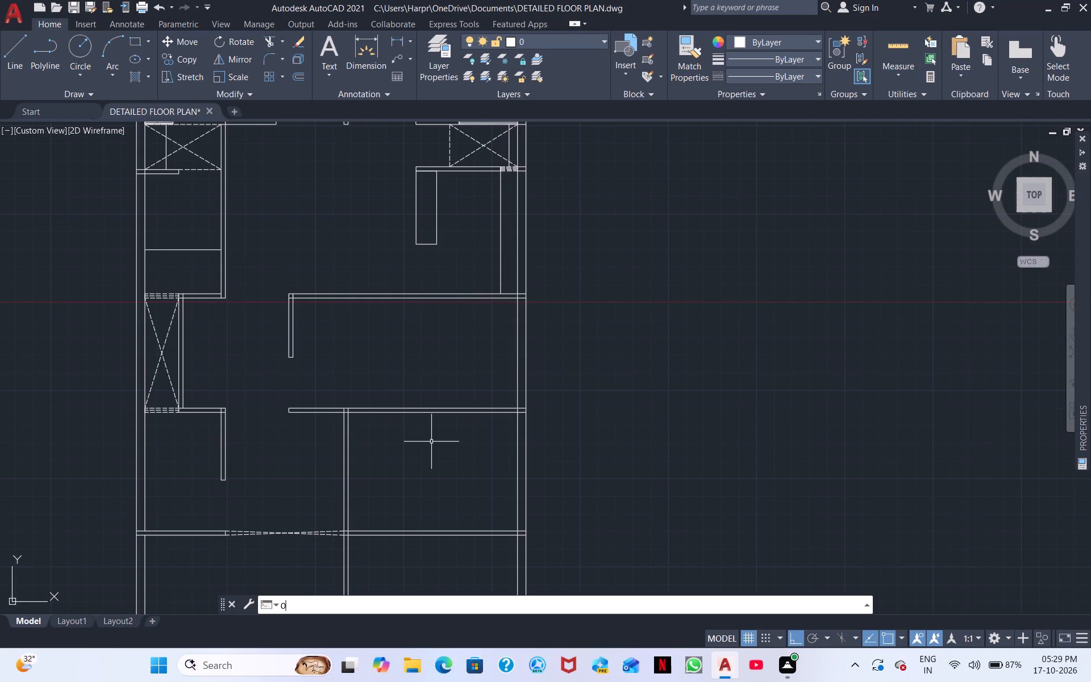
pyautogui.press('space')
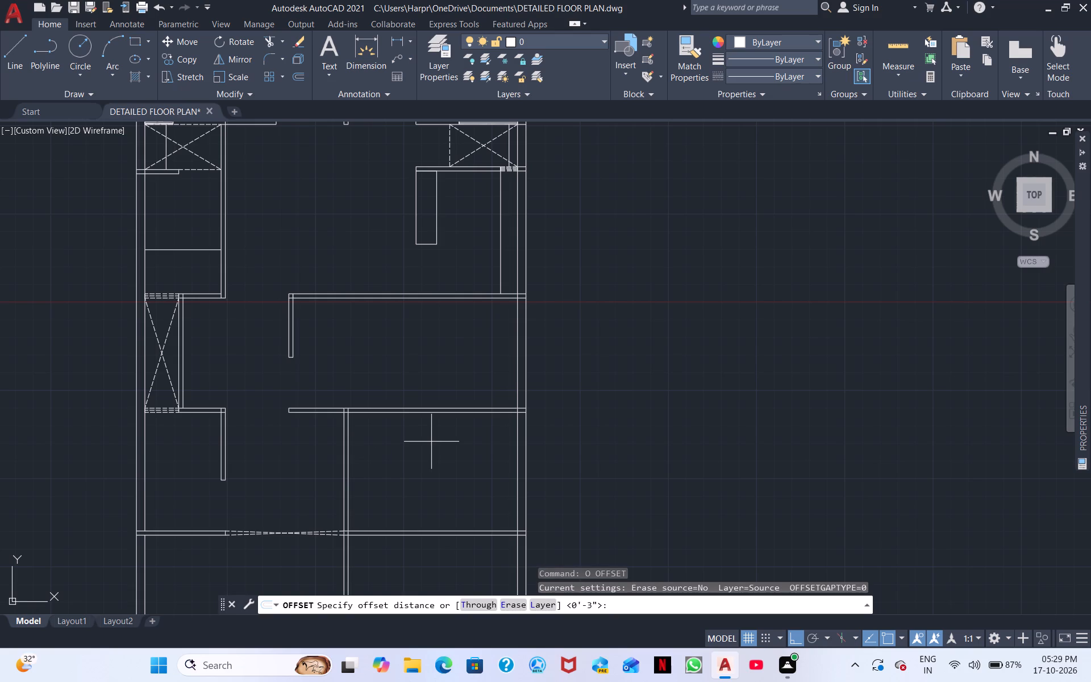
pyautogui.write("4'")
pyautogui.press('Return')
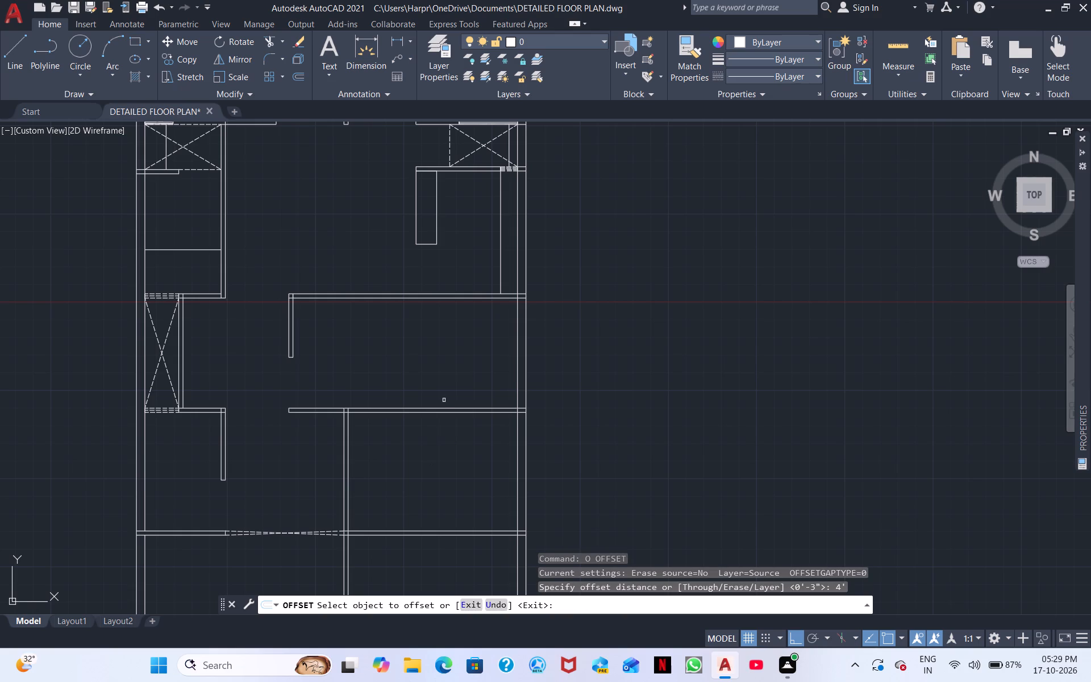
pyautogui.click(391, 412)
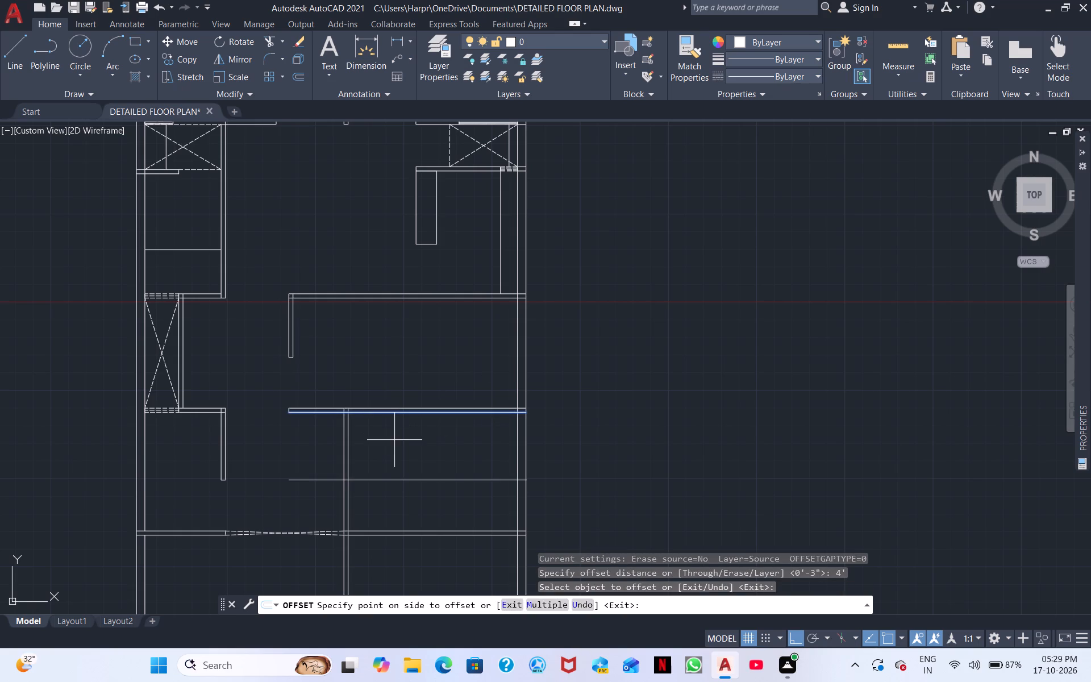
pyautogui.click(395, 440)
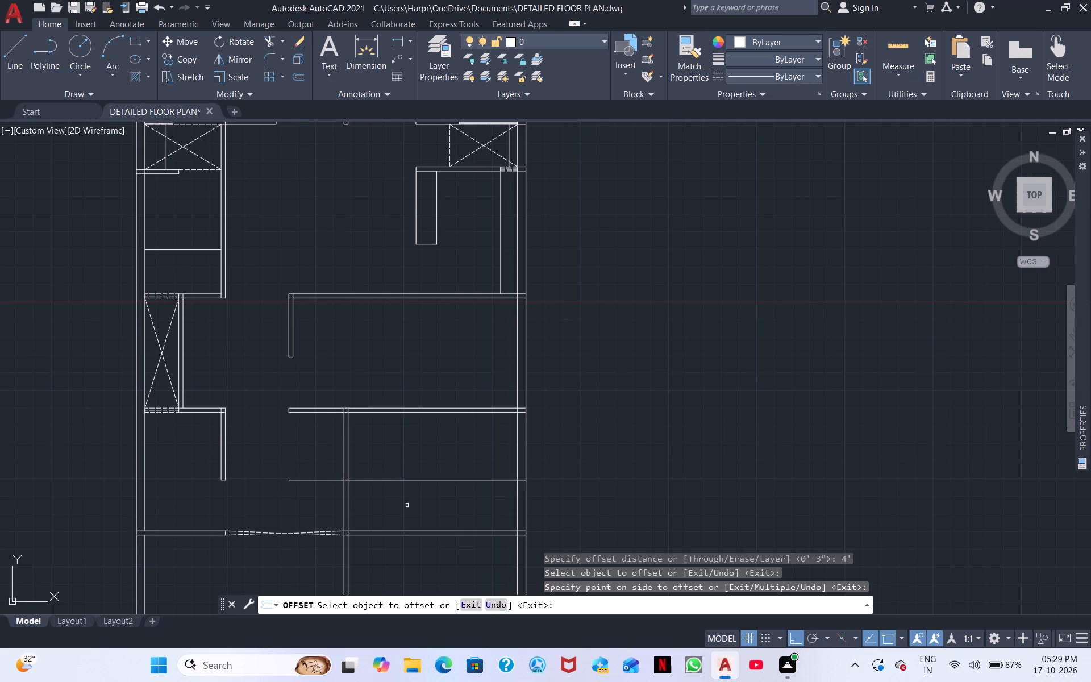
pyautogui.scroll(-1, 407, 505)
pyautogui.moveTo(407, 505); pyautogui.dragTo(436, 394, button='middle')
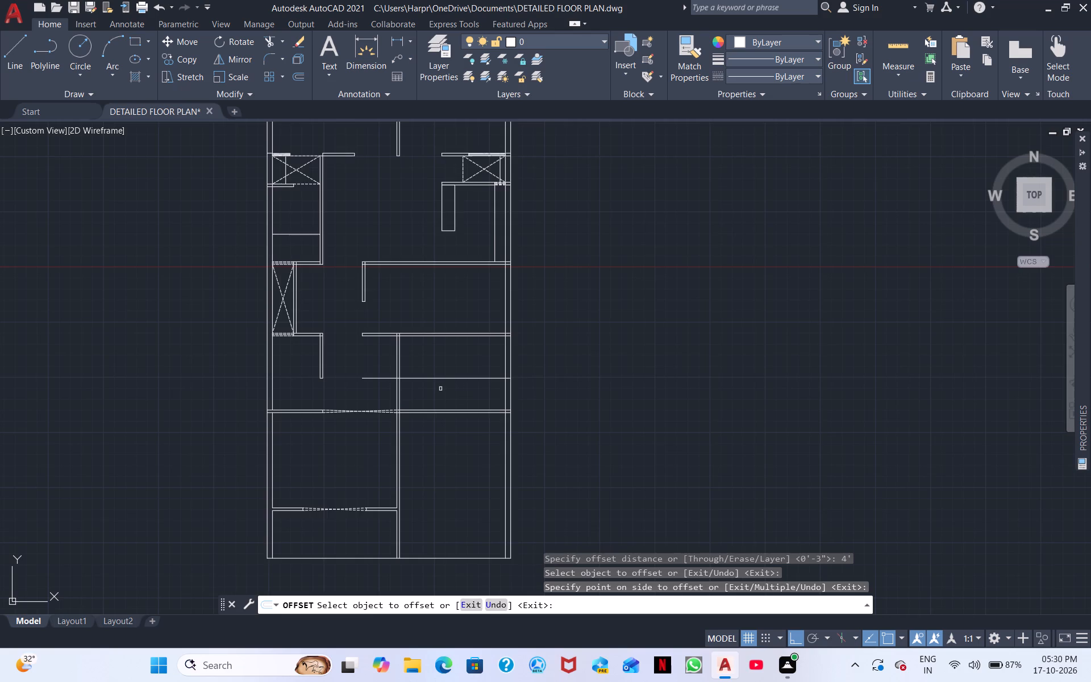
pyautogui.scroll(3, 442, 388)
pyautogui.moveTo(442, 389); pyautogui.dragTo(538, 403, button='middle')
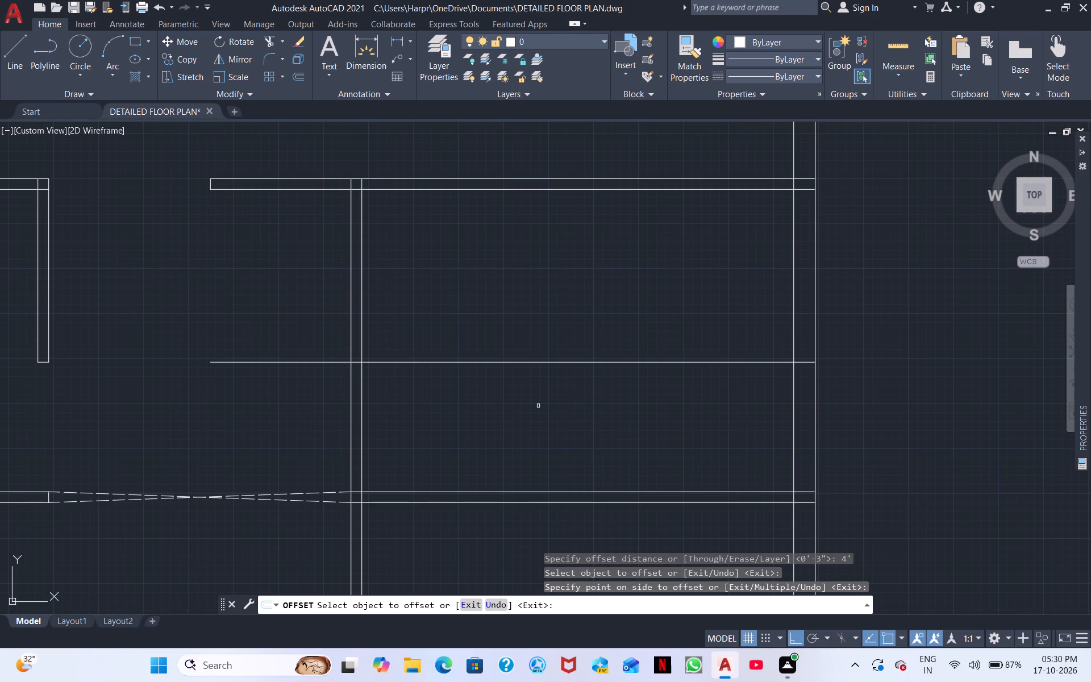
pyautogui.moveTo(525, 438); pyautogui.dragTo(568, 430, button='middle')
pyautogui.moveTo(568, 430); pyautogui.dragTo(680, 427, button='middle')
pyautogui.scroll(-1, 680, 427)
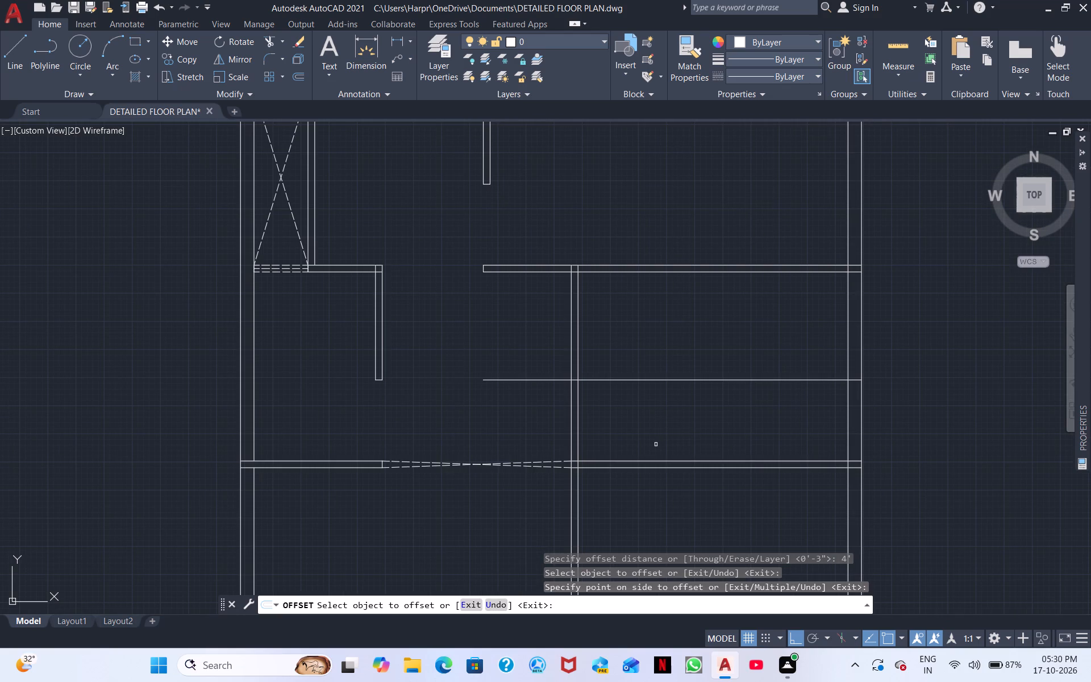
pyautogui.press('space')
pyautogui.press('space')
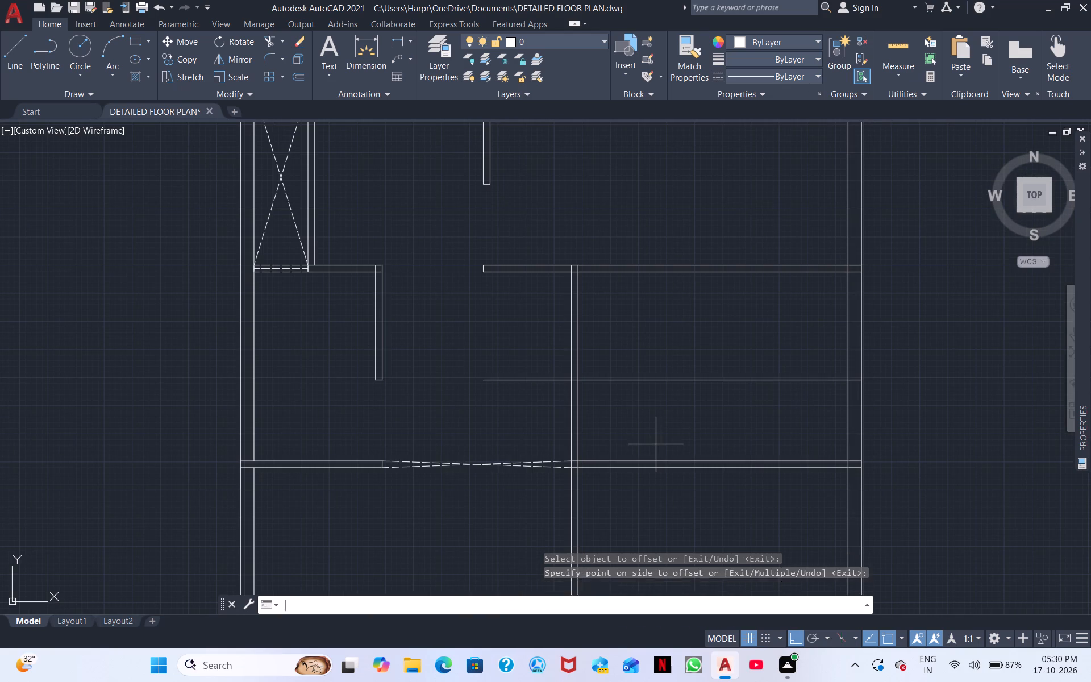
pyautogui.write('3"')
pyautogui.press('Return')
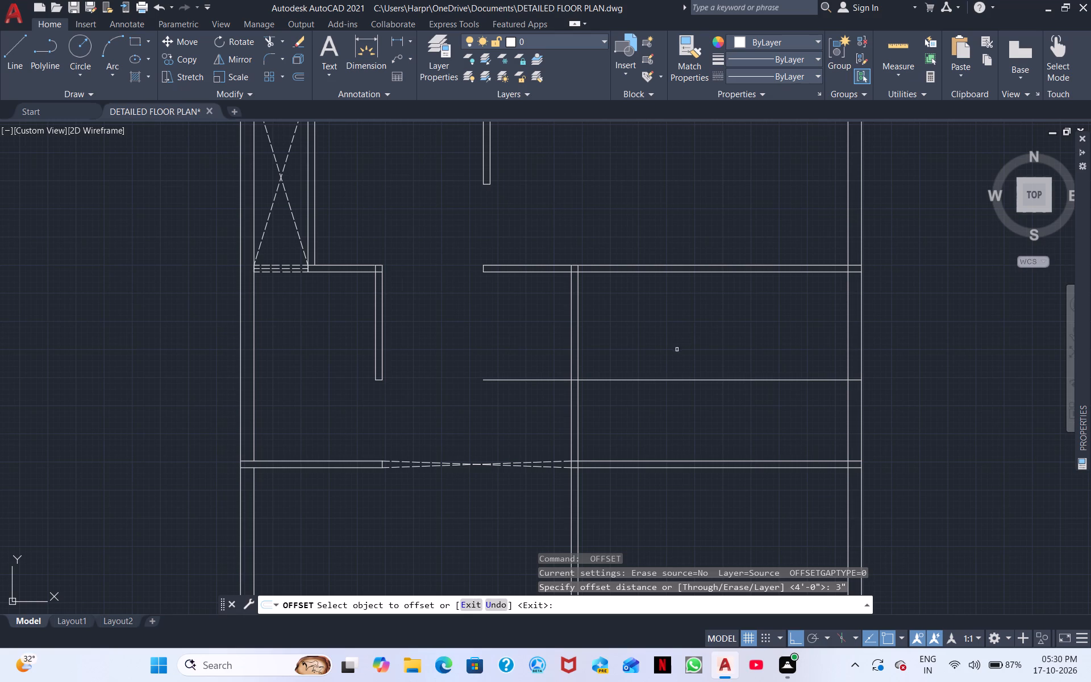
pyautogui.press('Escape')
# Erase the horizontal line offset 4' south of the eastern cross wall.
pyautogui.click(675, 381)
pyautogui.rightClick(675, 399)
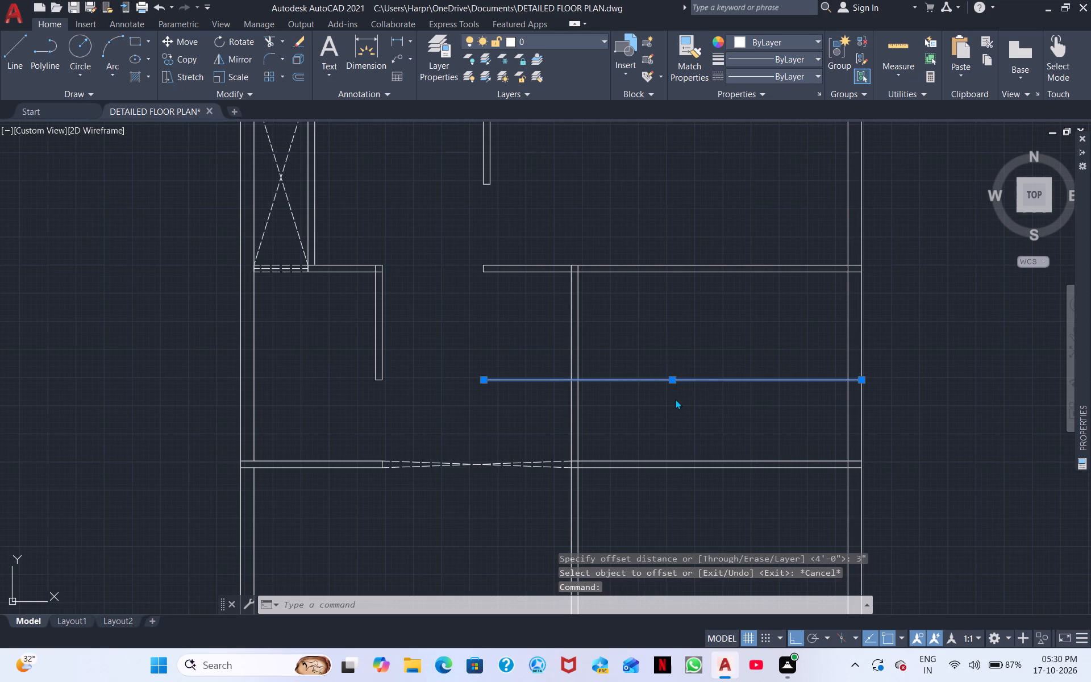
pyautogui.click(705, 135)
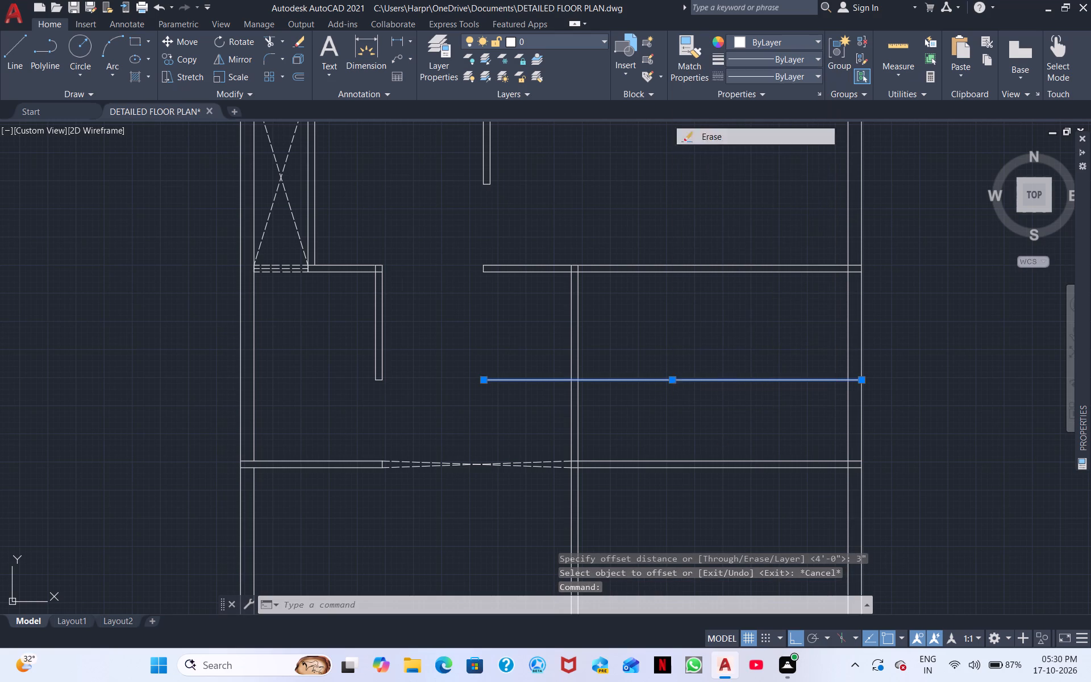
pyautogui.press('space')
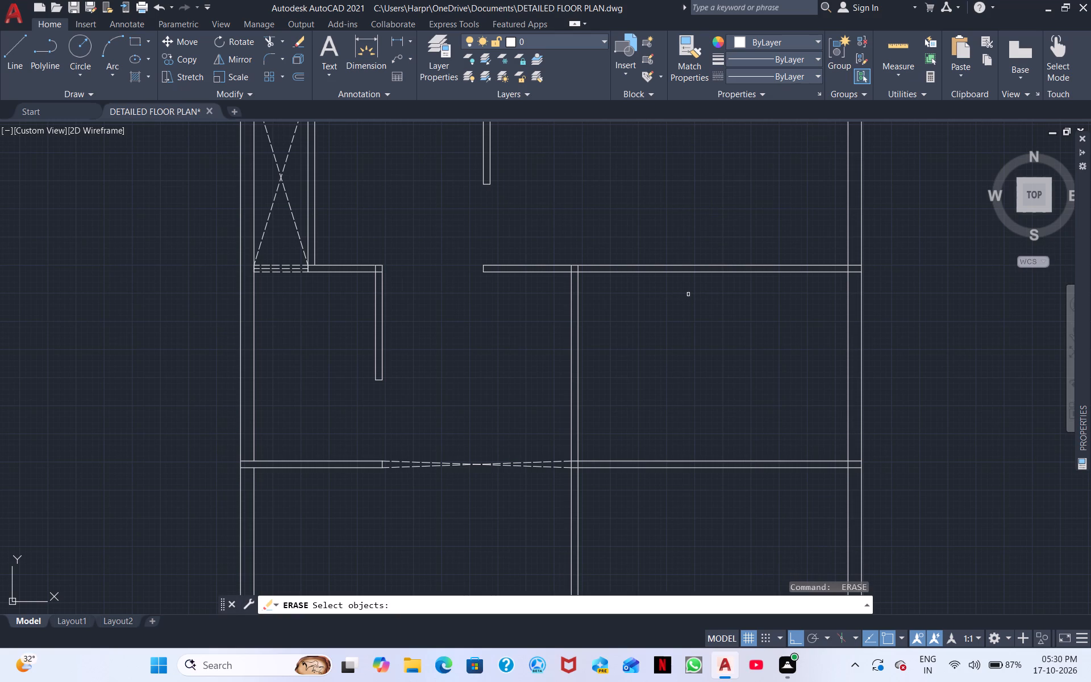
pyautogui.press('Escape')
# Offset the south face of the eastern cross wall 2' to the south.
pyautogui.write('O')
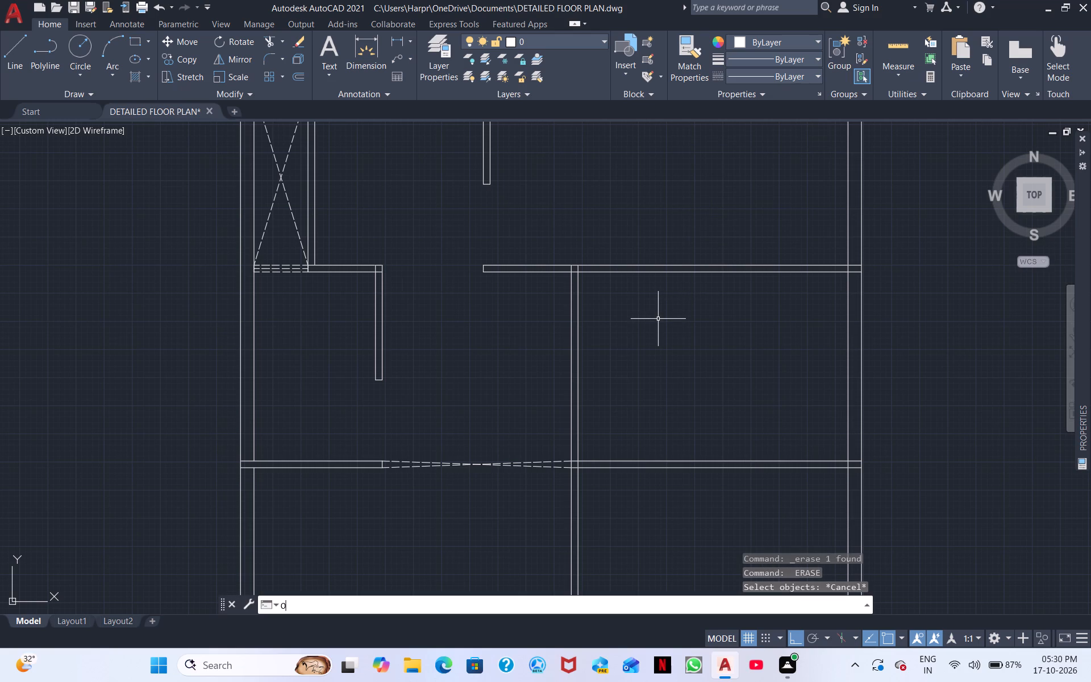
pyautogui.press('space')
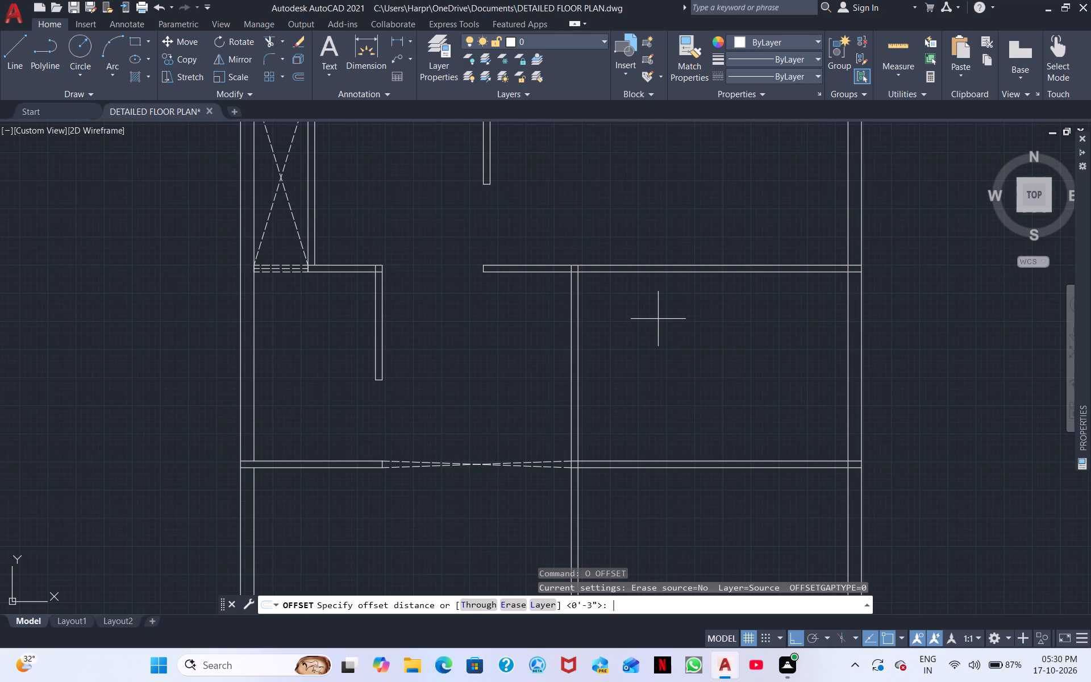
pyautogui.write("2'")
pyautogui.press('Return')
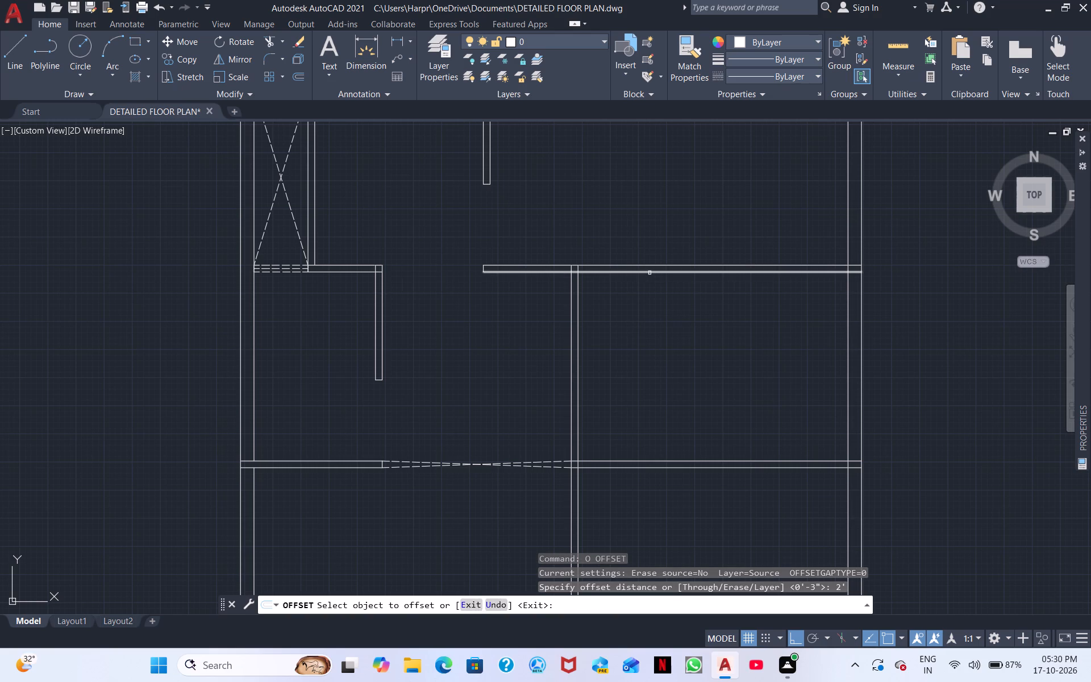
pyautogui.moveTo(650, 272); pyautogui.dragTo(651, 278)
pyautogui.click(651, 302)
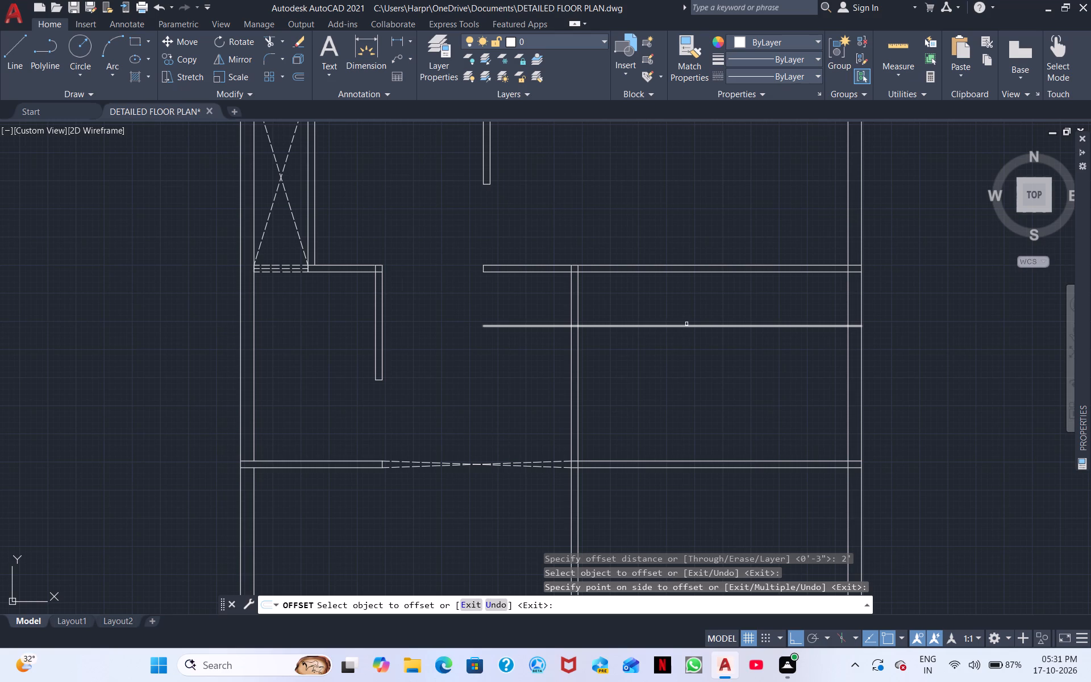
pyautogui.press('space')
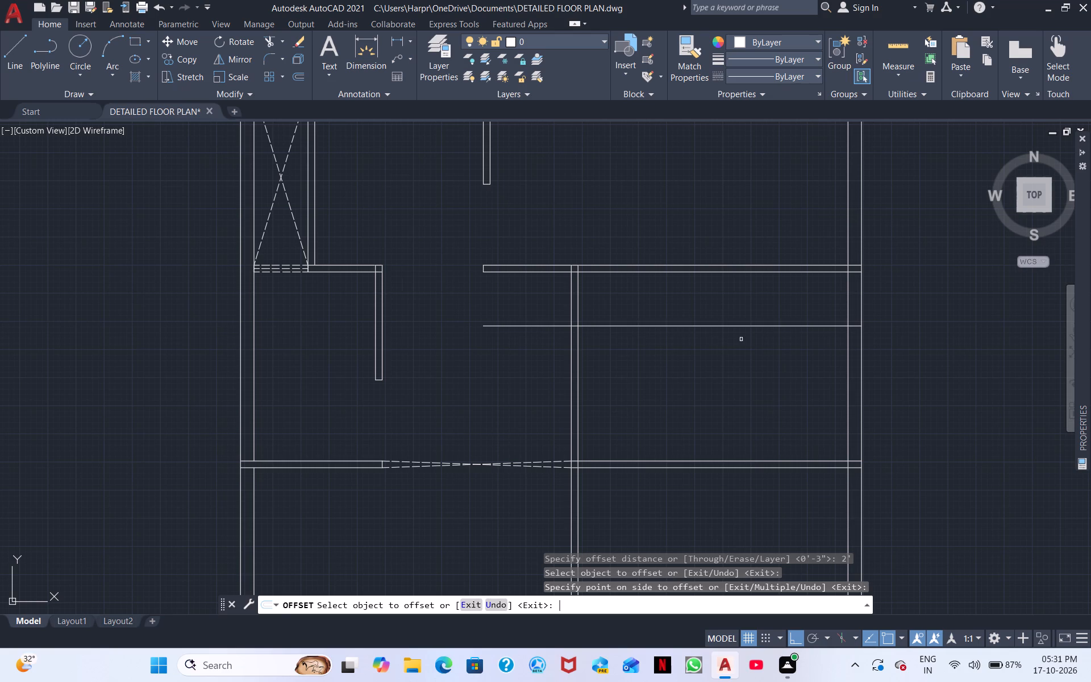
# Offset the new horizontal line south of the eastern cross wall 3" further south to form a parallel wall face.
pyautogui.press('space')
pyautogui.write('3"')
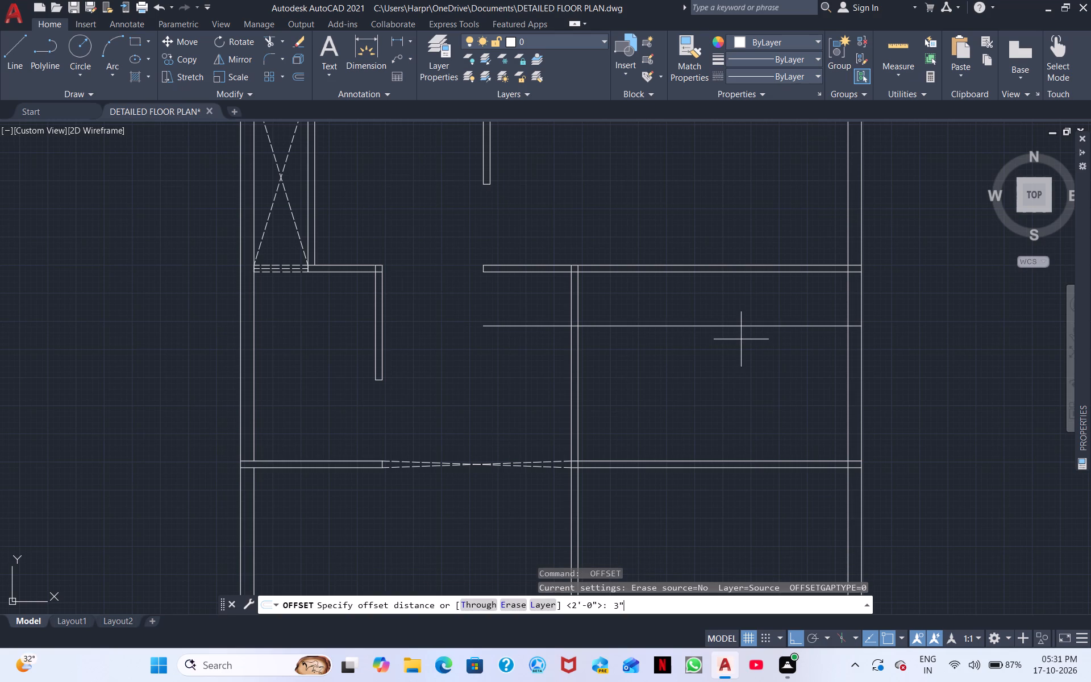
pyautogui.press('Return')
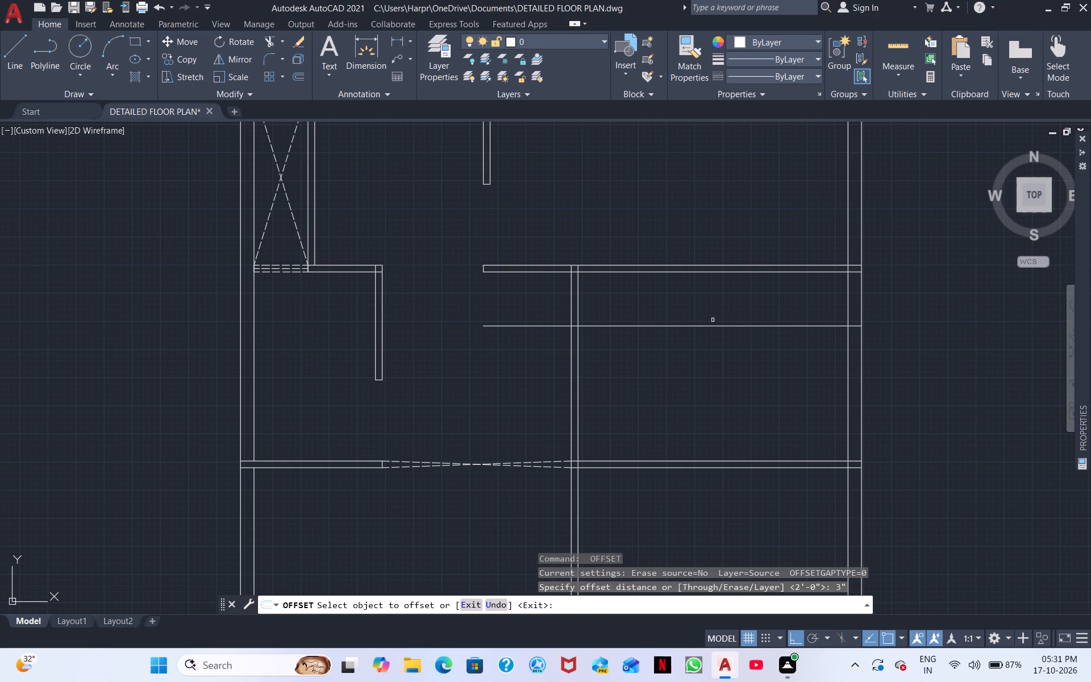
pyautogui.moveTo(681, 327); pyautogui.dragTo(684, 334)
pyautogui.click(685, 344)
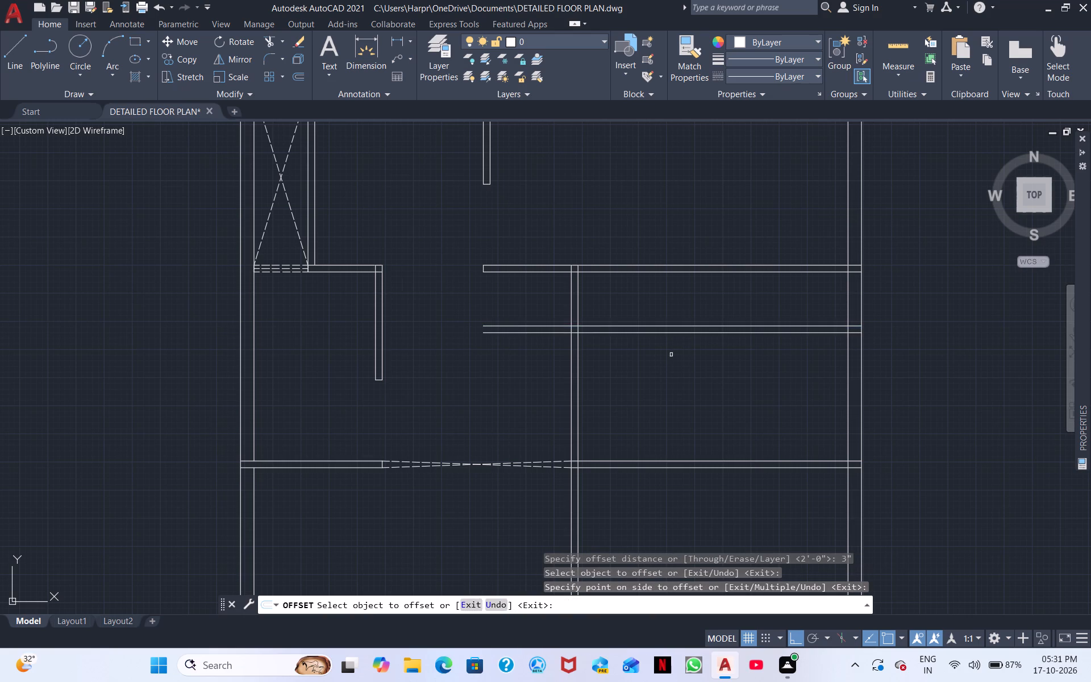
pyautogui.moveTo(652, 418); pyautogui.dragTo(661, 396, button='middle')
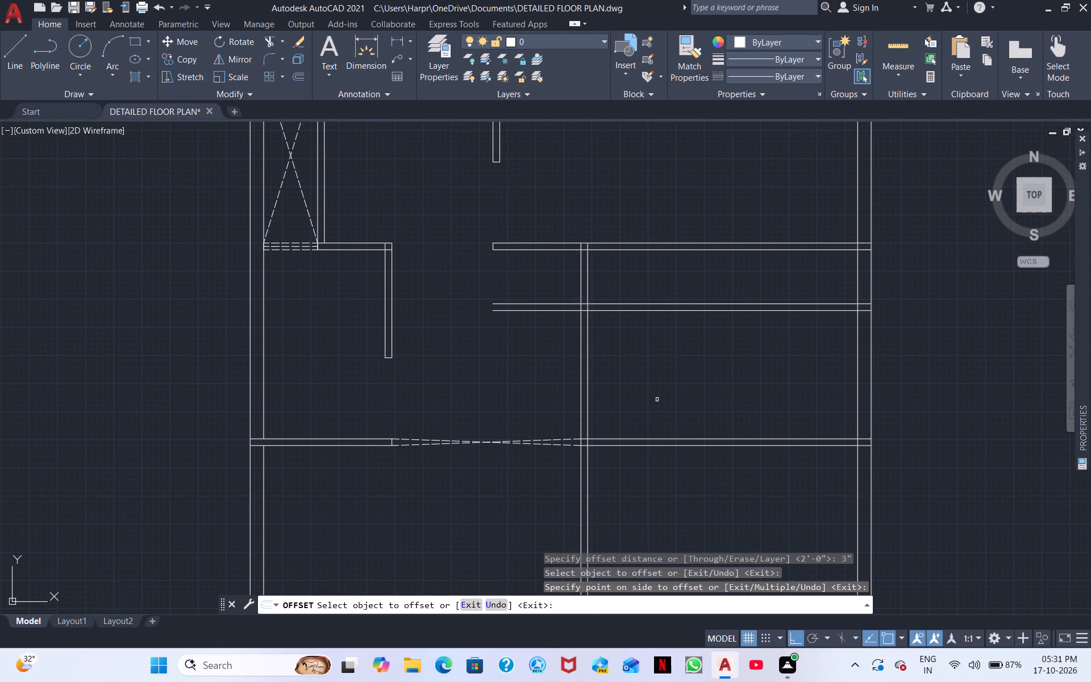
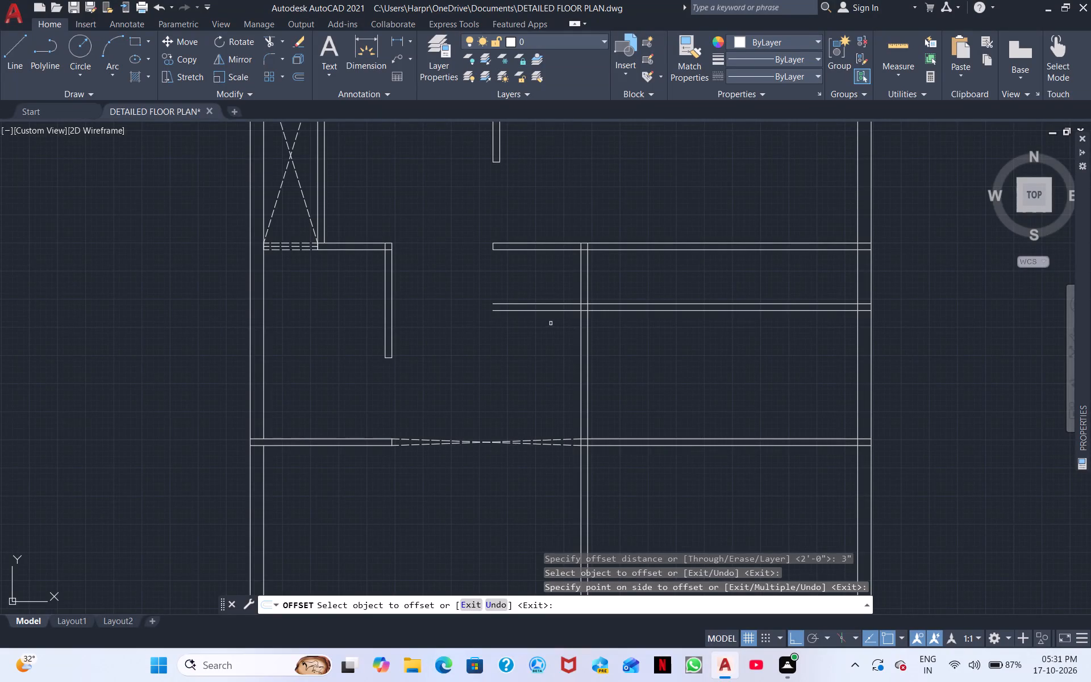
# Draw a guide line 4' east from the vertical partition's east face, continuing north across both faces of the new parallel partition.
pyautogui.moveTo(548, 326); pyautogui.dragTo(456, 325, button='middle')
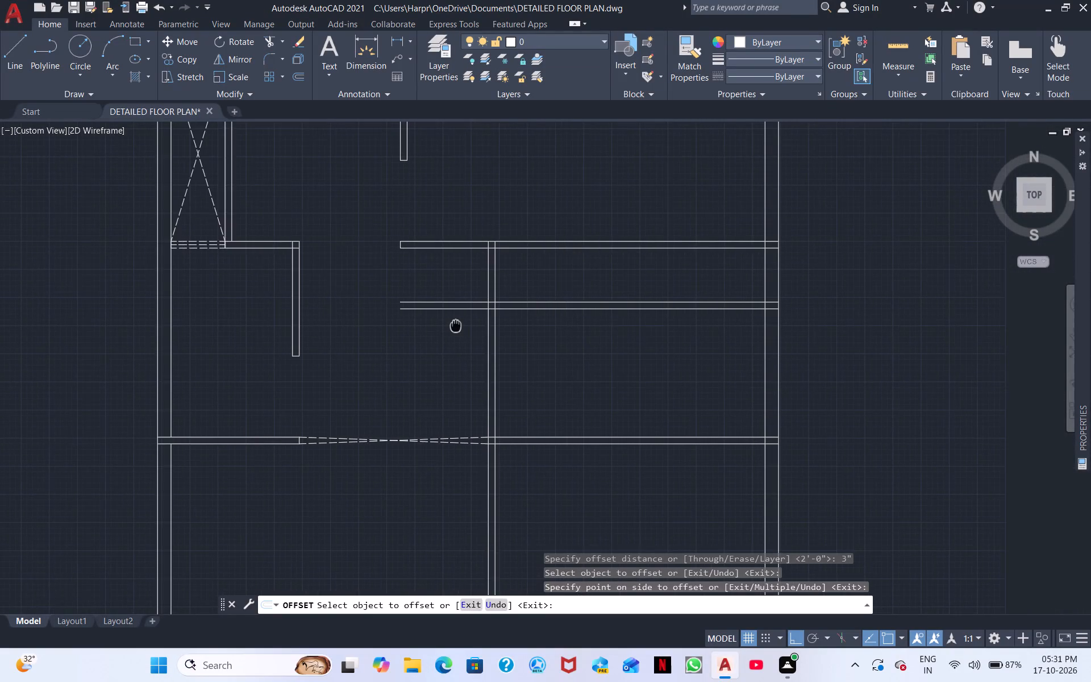
pyautogui.moveTo(456, 325); pyautogui.dragTo(431, 323, button='middle')
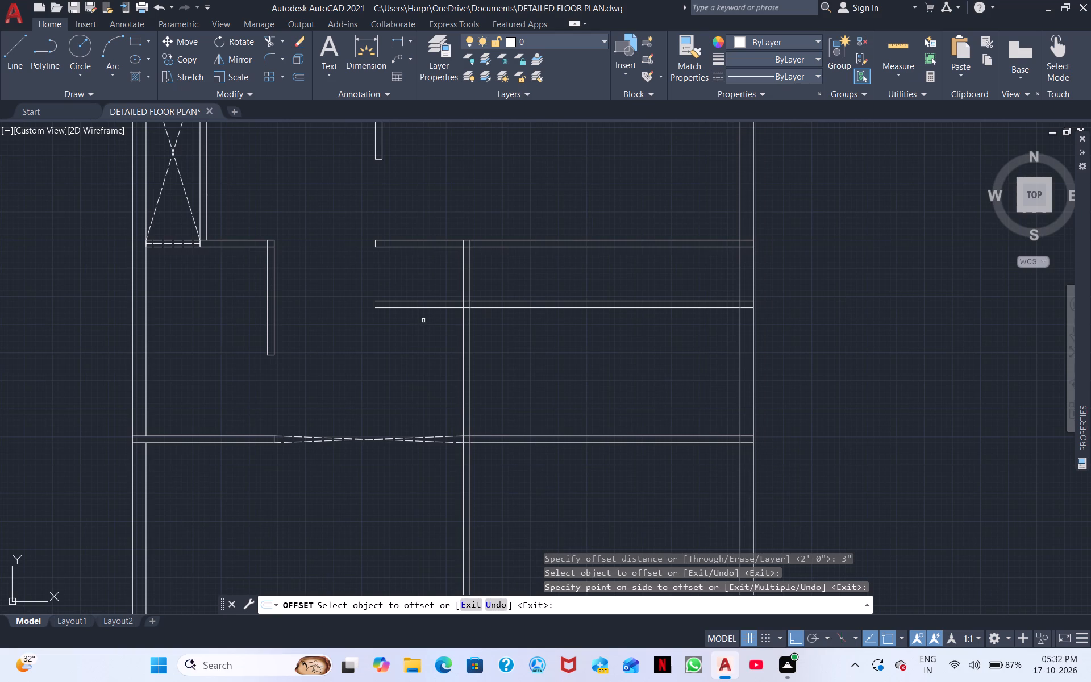
pyautogui.click(13, 55)
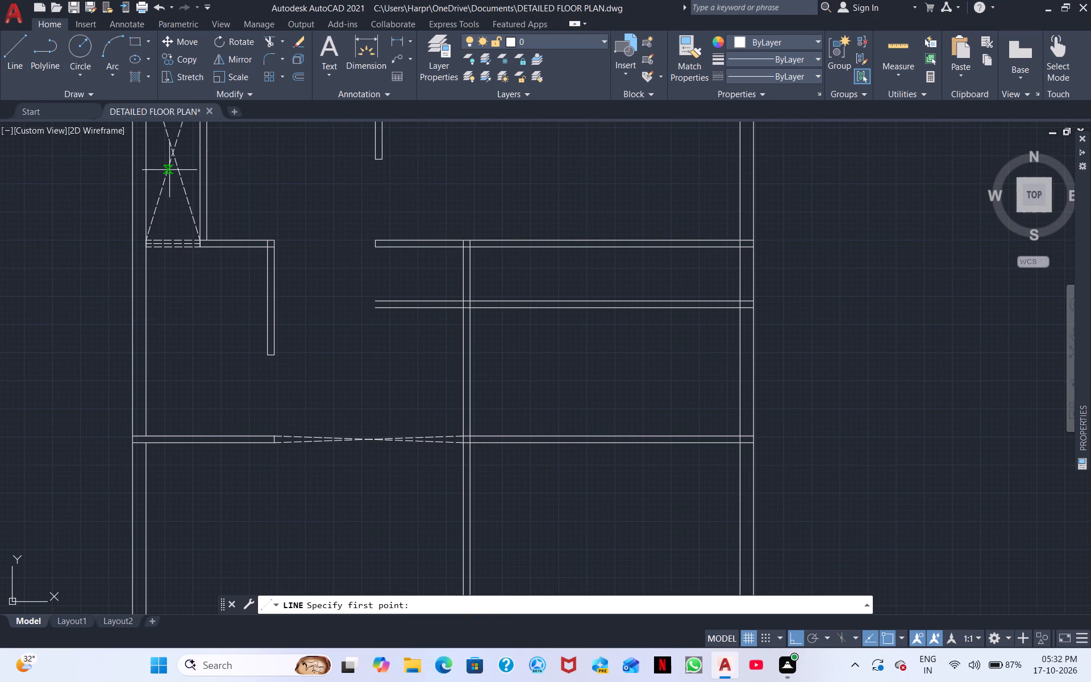
pyautogui.click(471, 330)
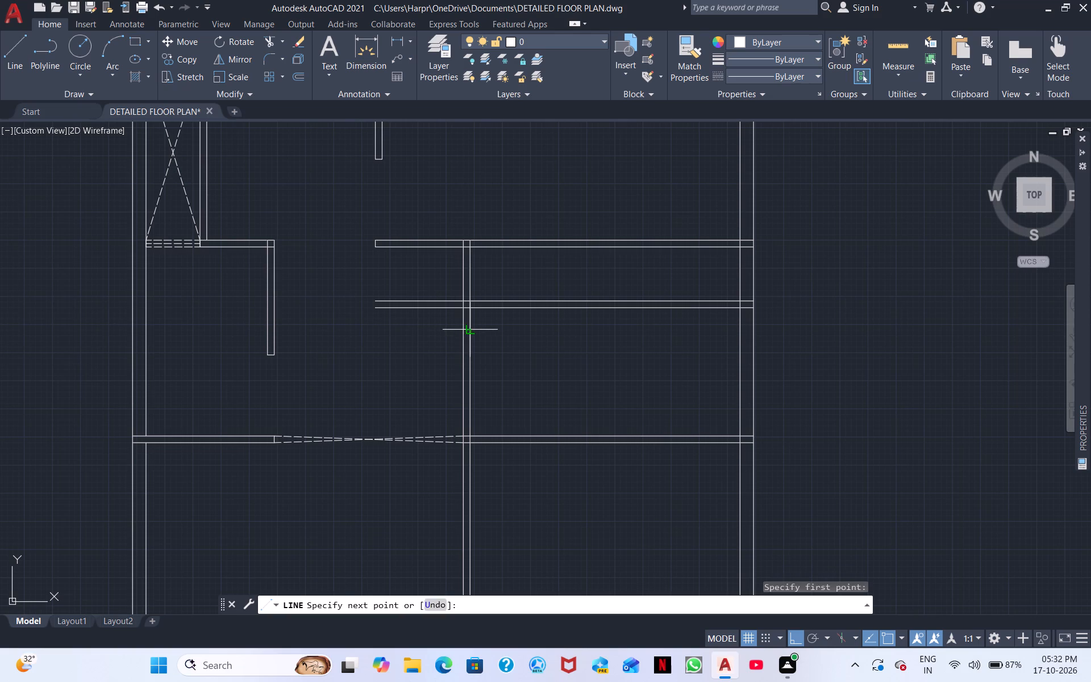
pyautogui.write("4'")
pyautogui.press('Return')
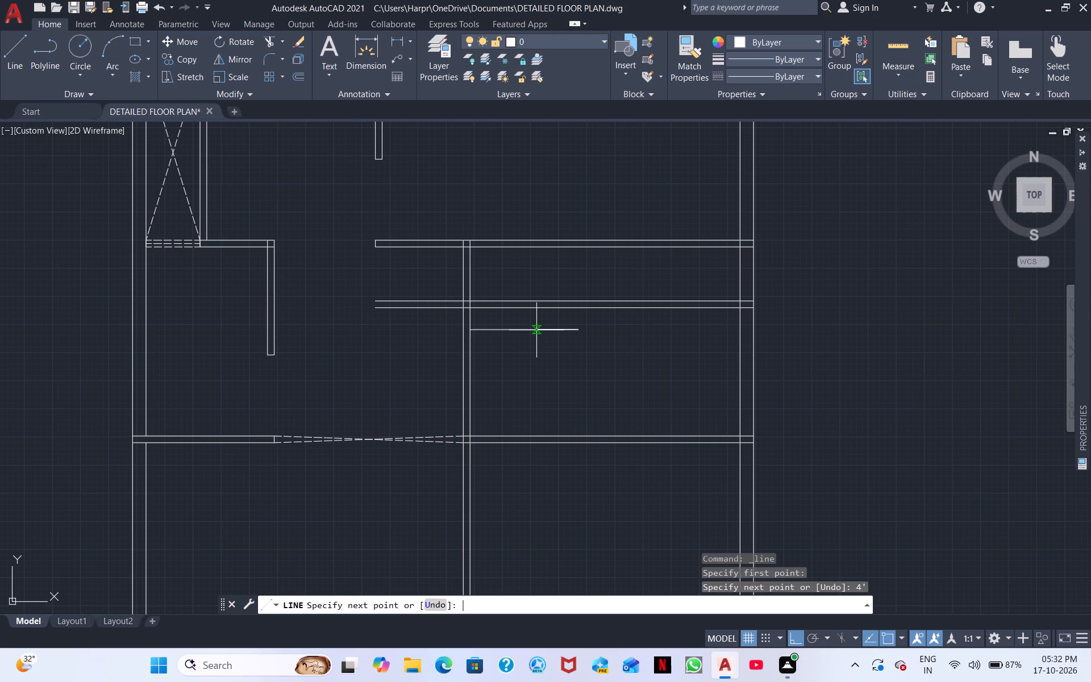
pyautogui.click(576, 305)
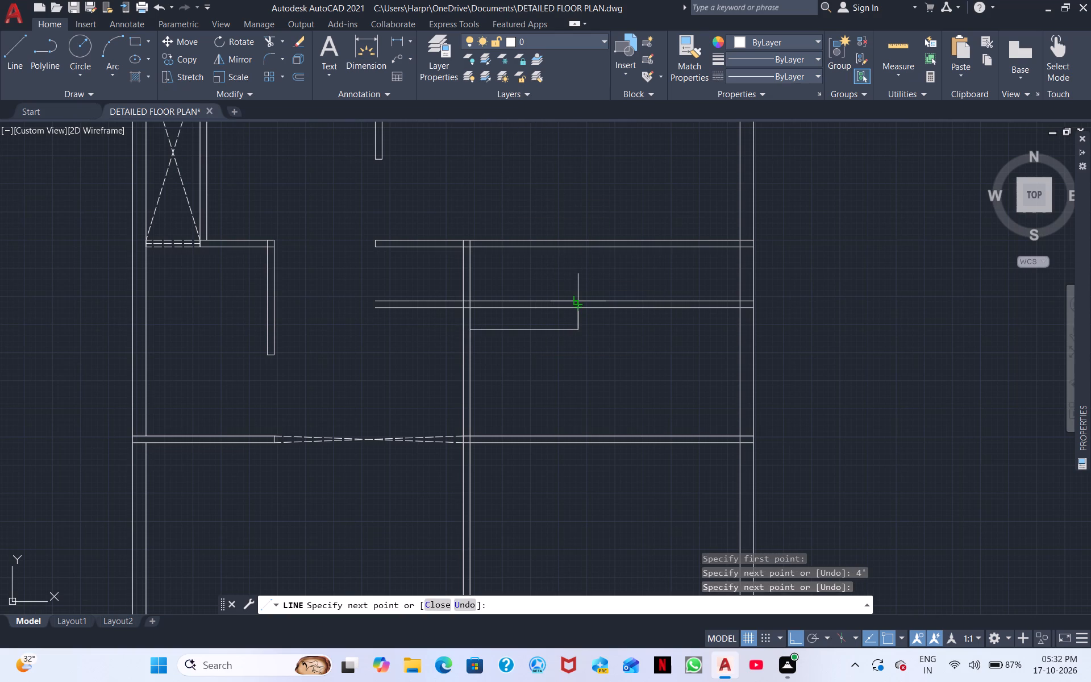
pyautogui.scroll(3, 577, 296)
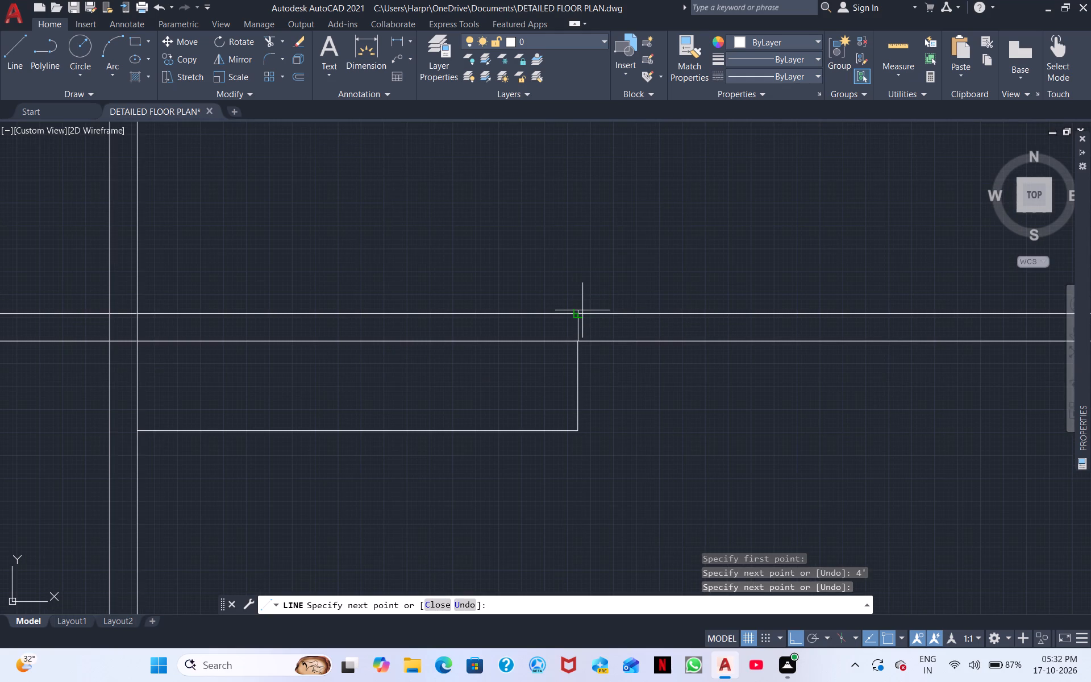
pyautogui.click(582, 310)
pyautogui.press('Escape')
pyautogui.scroll(-2, 561, 412)
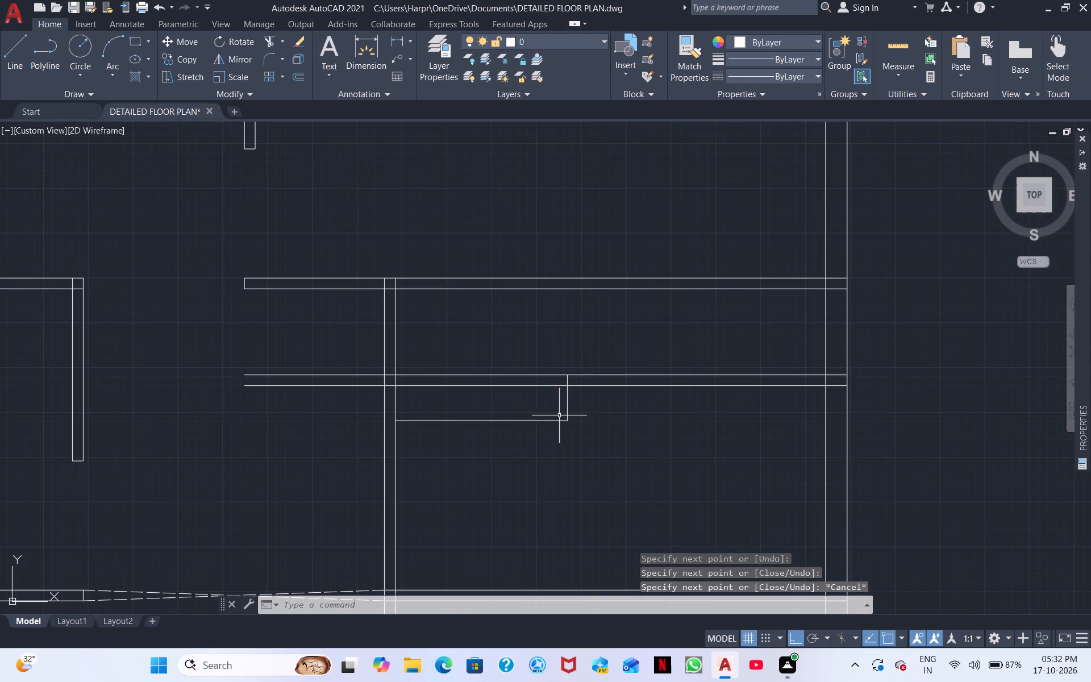
# Trim both faces of the vertical partition between the eastern cross wall and the new parallel partition below it.
pyautogui.moveTo(511, 471); pyautogui.dragTo(453, 392, button='middle')
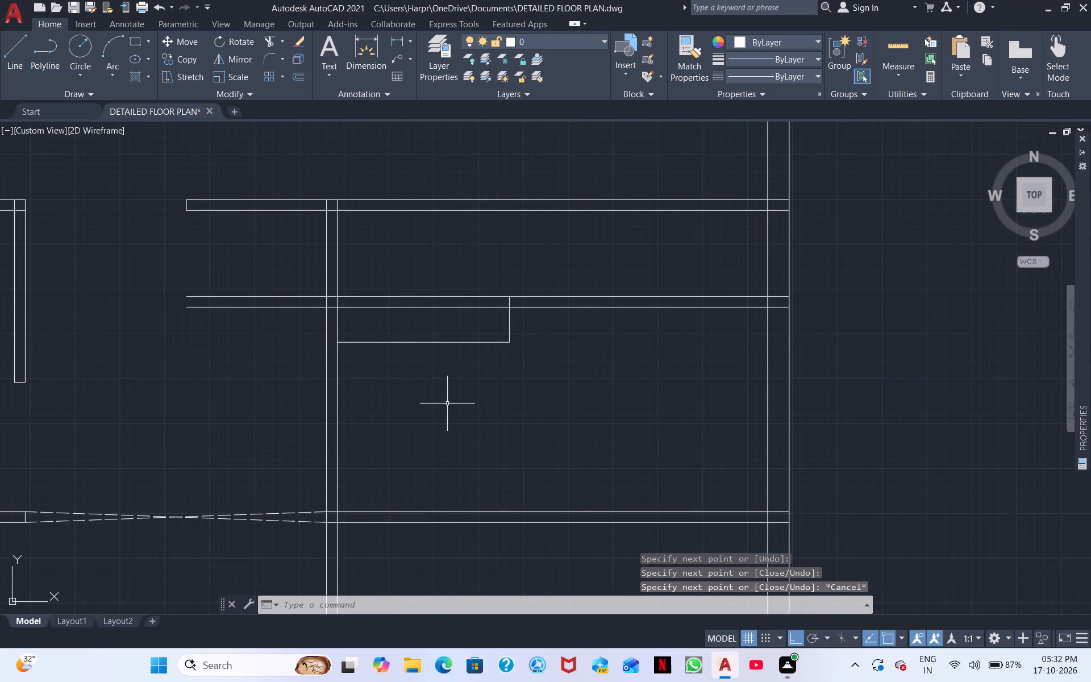
pyautogui.moveTo(429, 368); pyautogui.dragTo(461, 423, button='middle')
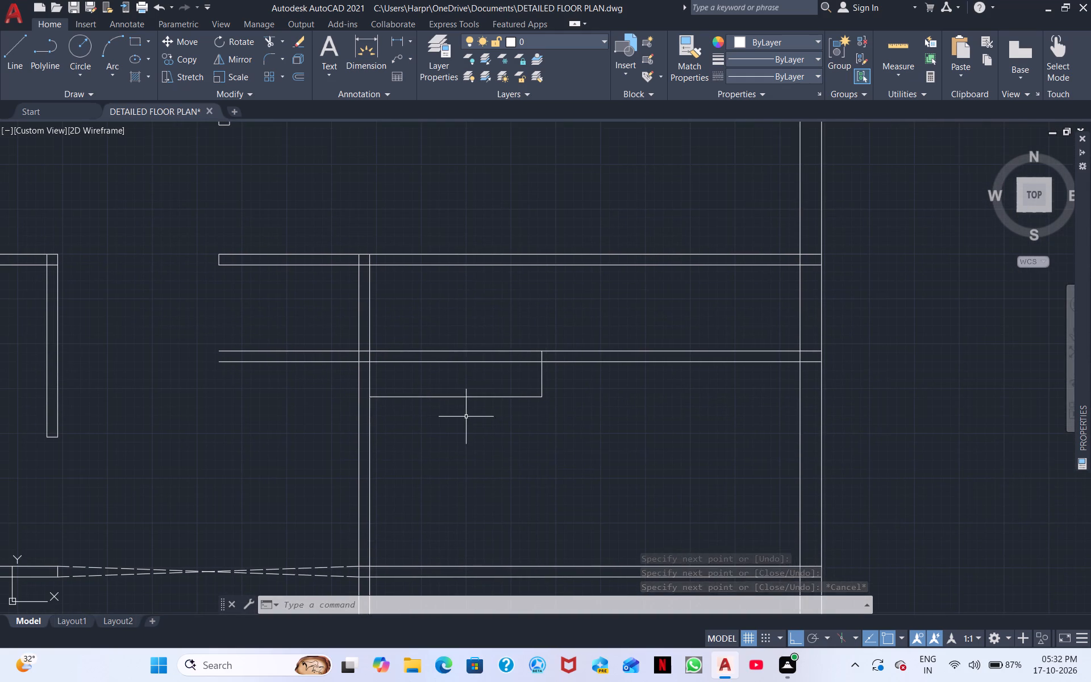
pyautogui.click(266, 36)
pyautogui.scroll(-2, 438, 335)
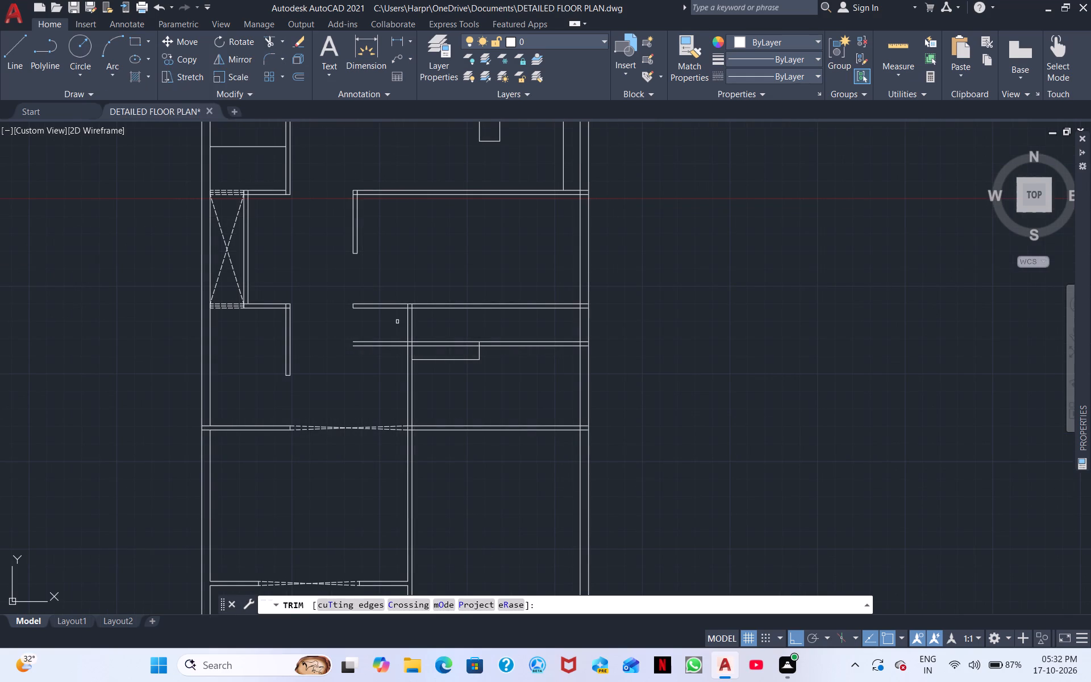
pyautogui.moveTo(397, 322); pyautogui.dragTo(411, 323)
pyautogui.click(414, 323)
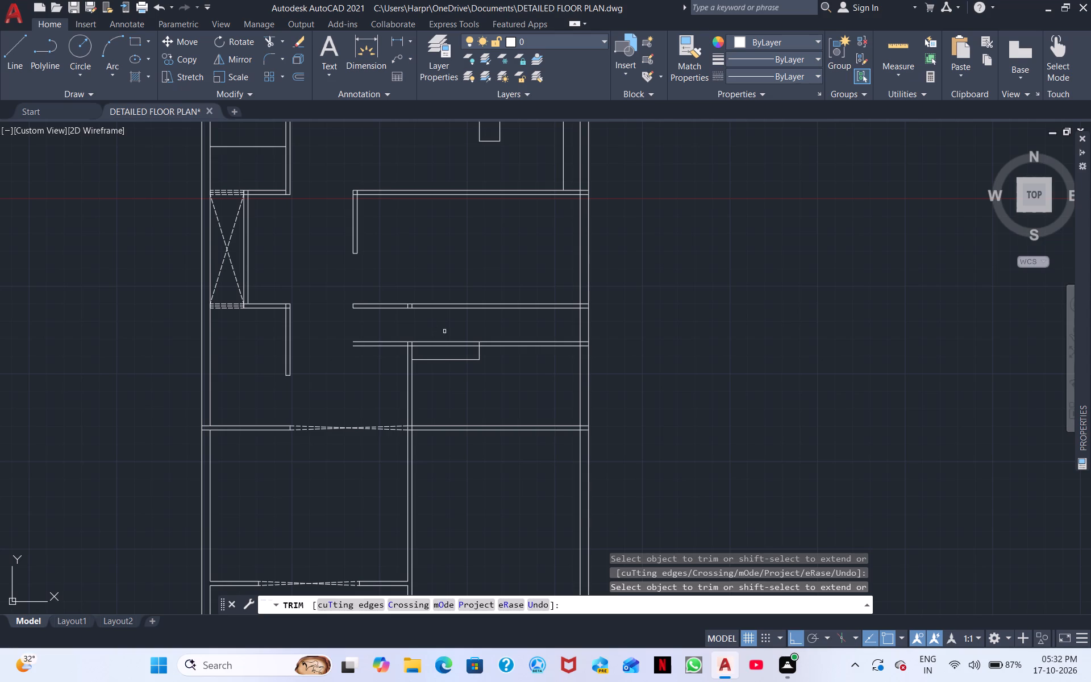
# Trim the new partition to leave a 4' opening east of the vertical partition, removing its western overhang and the leftover guide lines.
pyautogui.moveTo(444, 331); pyautogui.dragTo(456, 379)
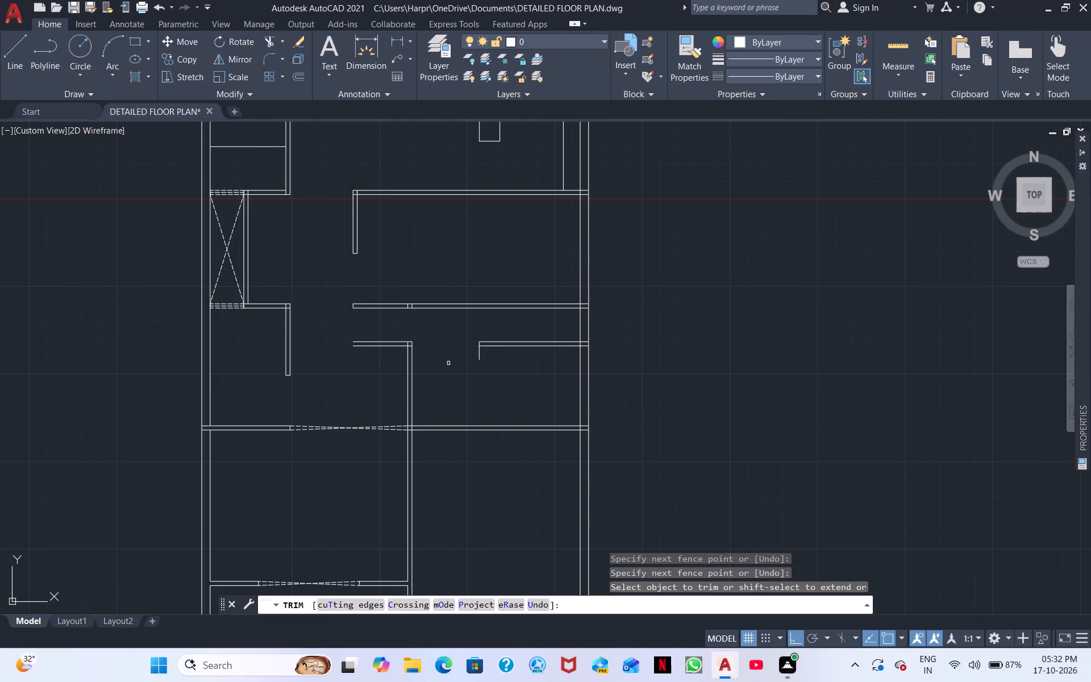
pyautogui.moveTo(388, 362); pyautogui.dragTo(390, 330)
pyautogui.scroll(2, 362, 343)
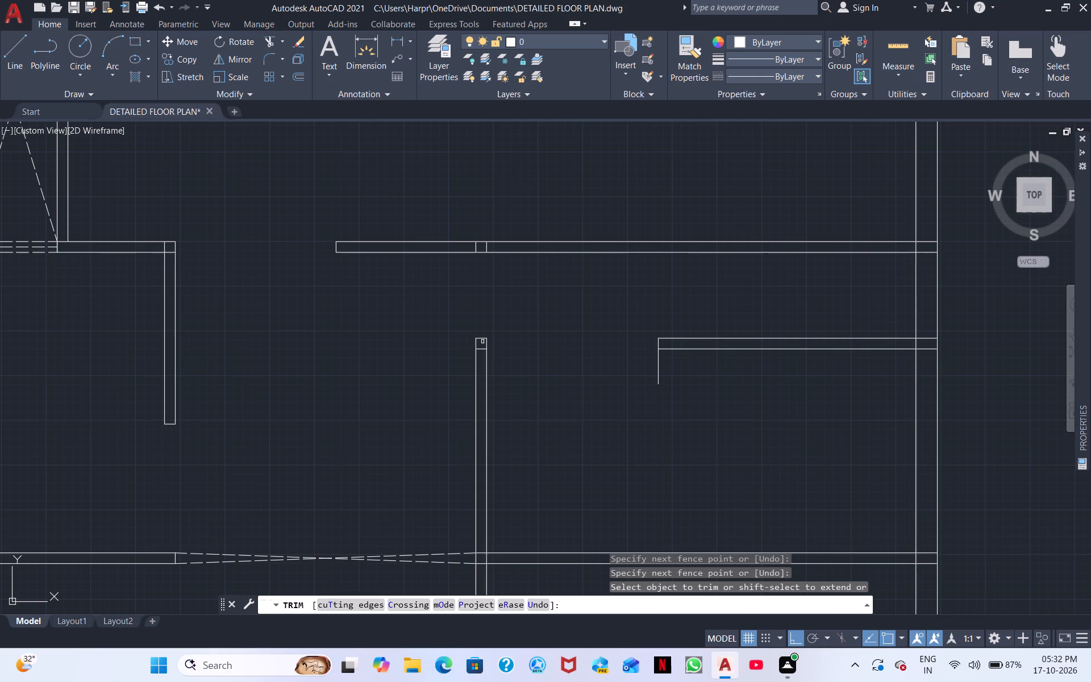
pyautogui.moveTo(471, 342); pyautogui.dragTo(487, 336)
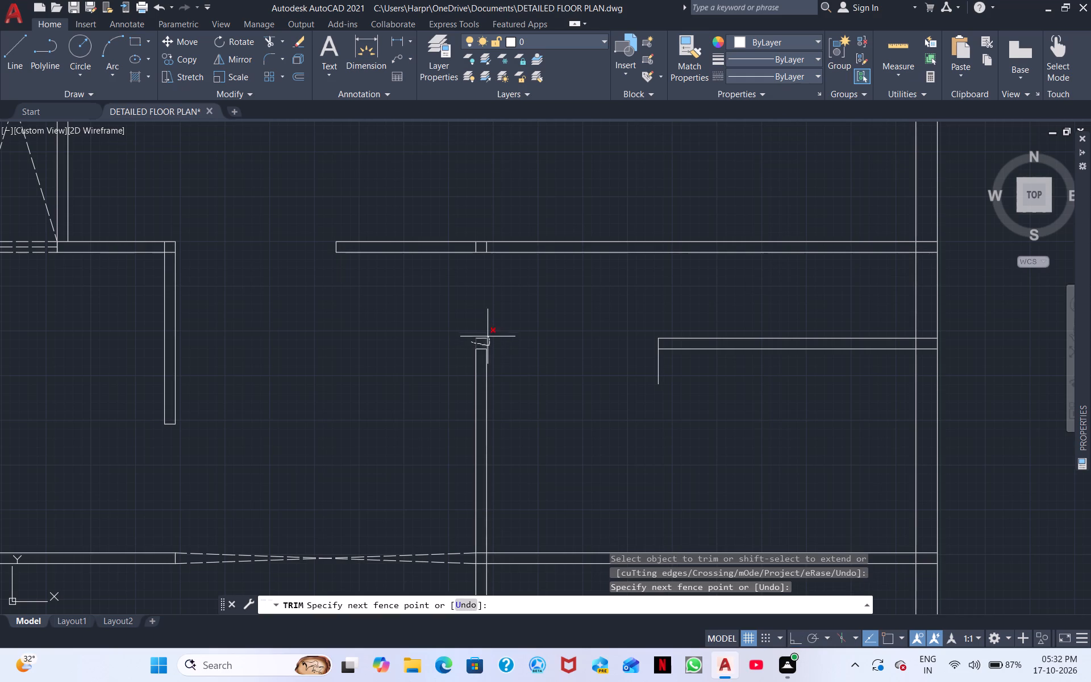
pyautogui.moveTo(487, 336); pyautogui.dragTo(481, 341)
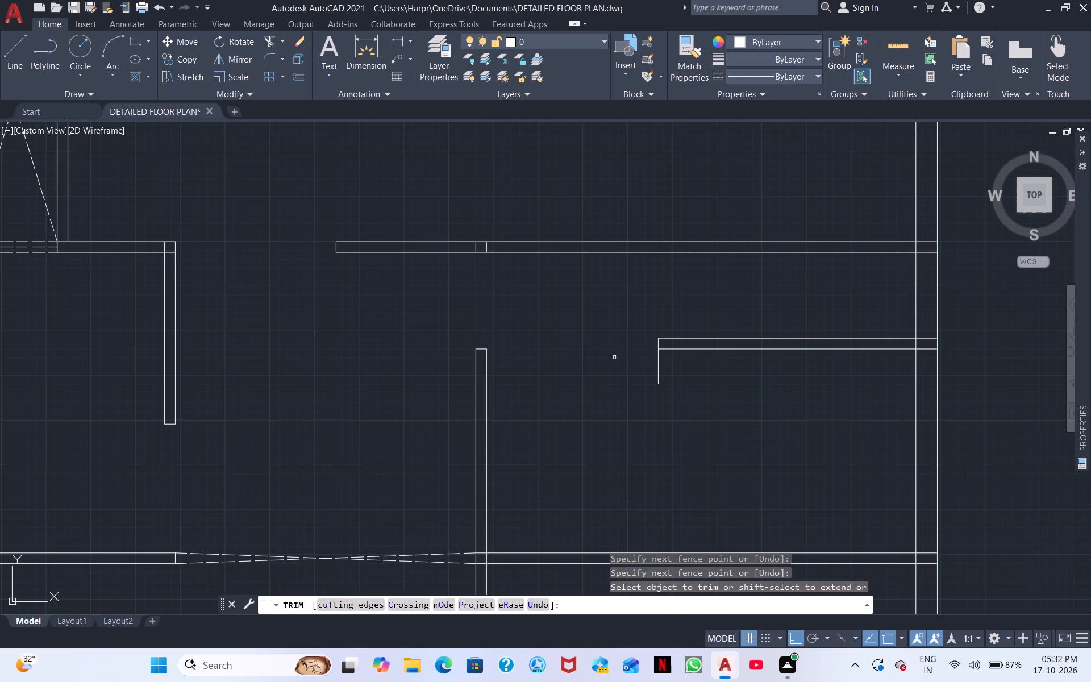
pyautogui.click(659, 359)
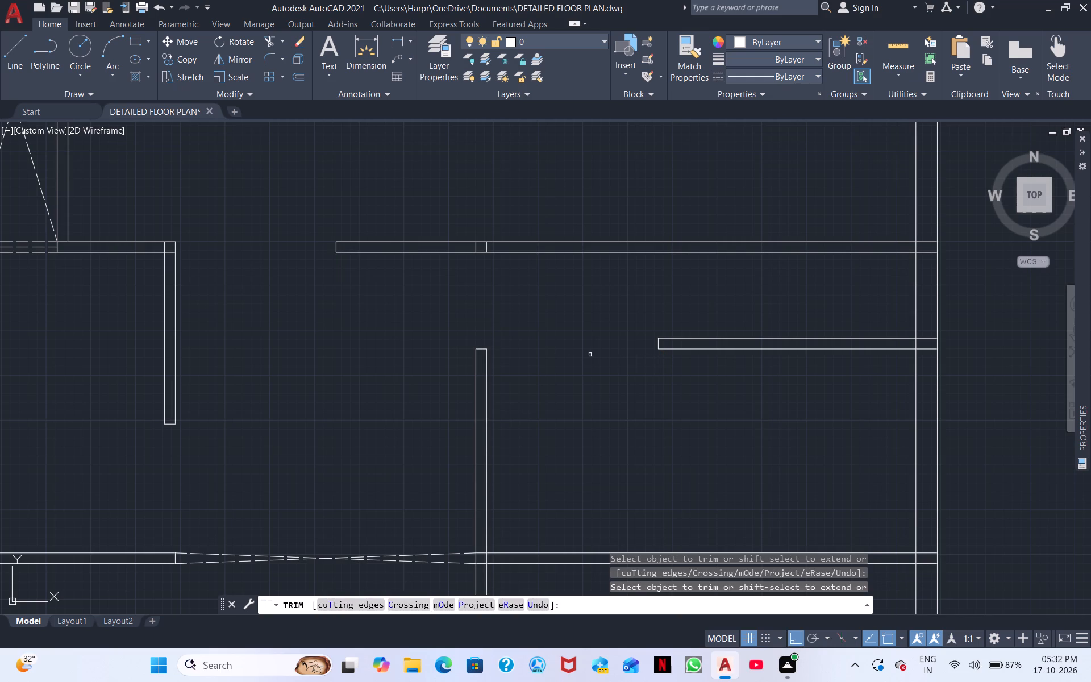
# Trim the two short vertical line remnants inside the eastern cross wall above the vertical partition.
pyautogui.scroll(-2, 486, 262)
pyautogui.moveTo(480, 293); pyautogui.dragTo(481, 301, button='middle')
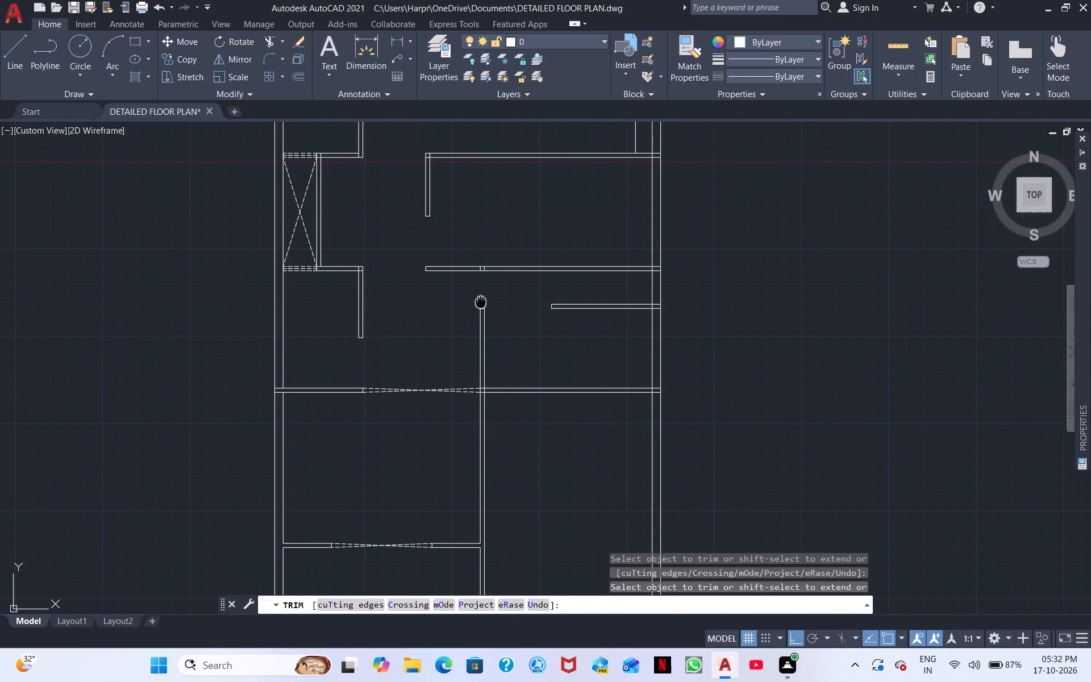
pyautogui.moveTo(481, 301); pyautogui.dragTo(482, 309, button='middle')
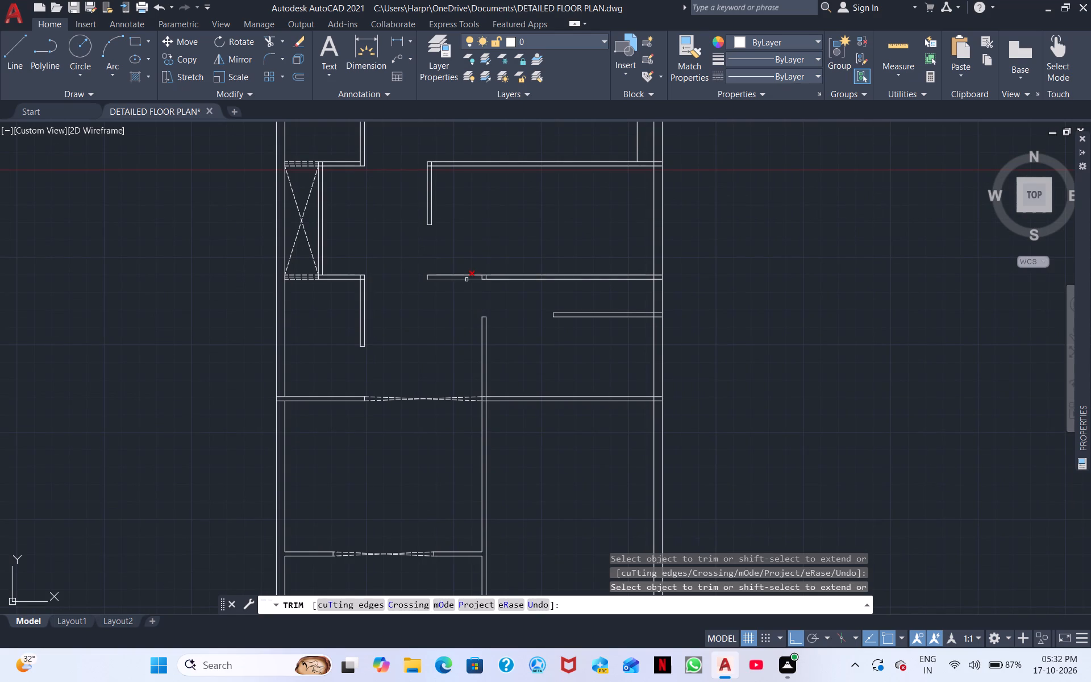
pyautogui.scroll(4, 467, 280)
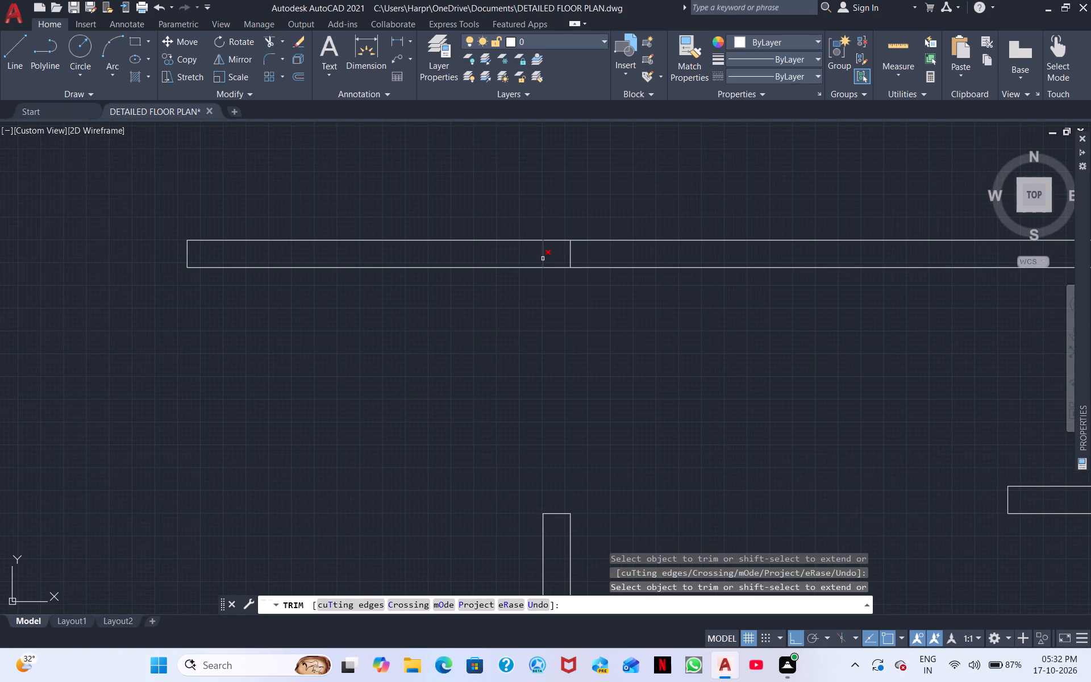
pyautogui.click(544, 257)
pyautogui.click(570, 252)
# Draw a guide line 4' east from the vertical partition's east face, continuing south across both faces of the lower cross wall.
pyautogui.scroll(-3, 606, 337)
pyautogui.moveTo(623, 342); pyautogui.dragTo(541, 239, button='middle')
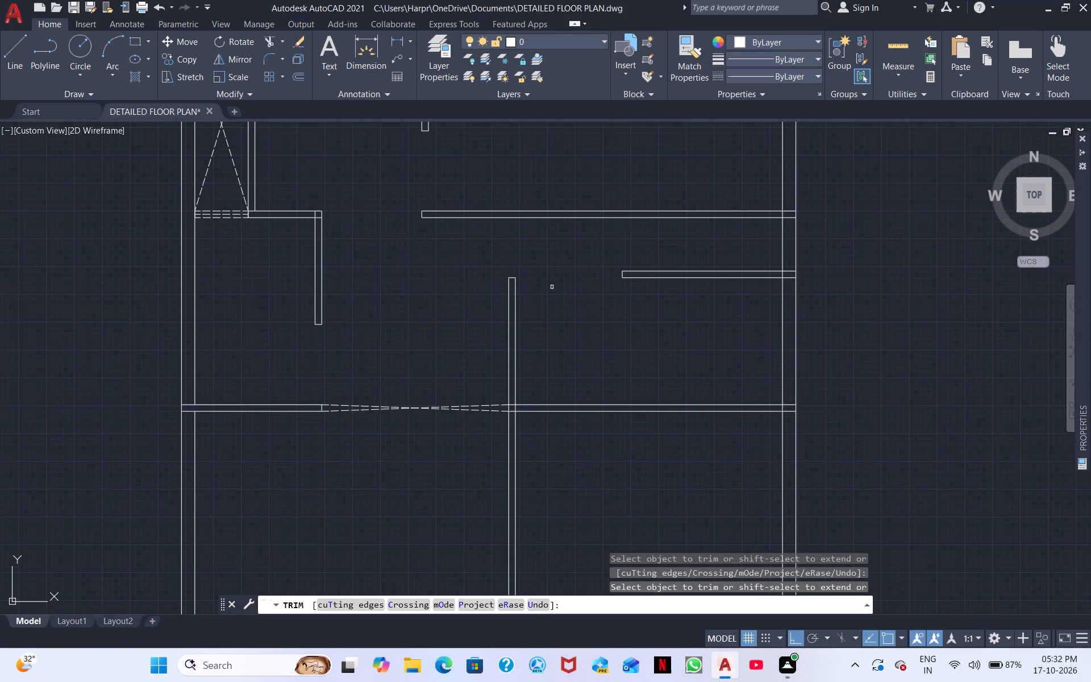
pyautogui.moveTo(605, 309); pyautogui.dragTo(590, 307, button='middle')
pyautogui.moveTo(583, 314); pyautogui.dragTo(561, 272, button='middle')
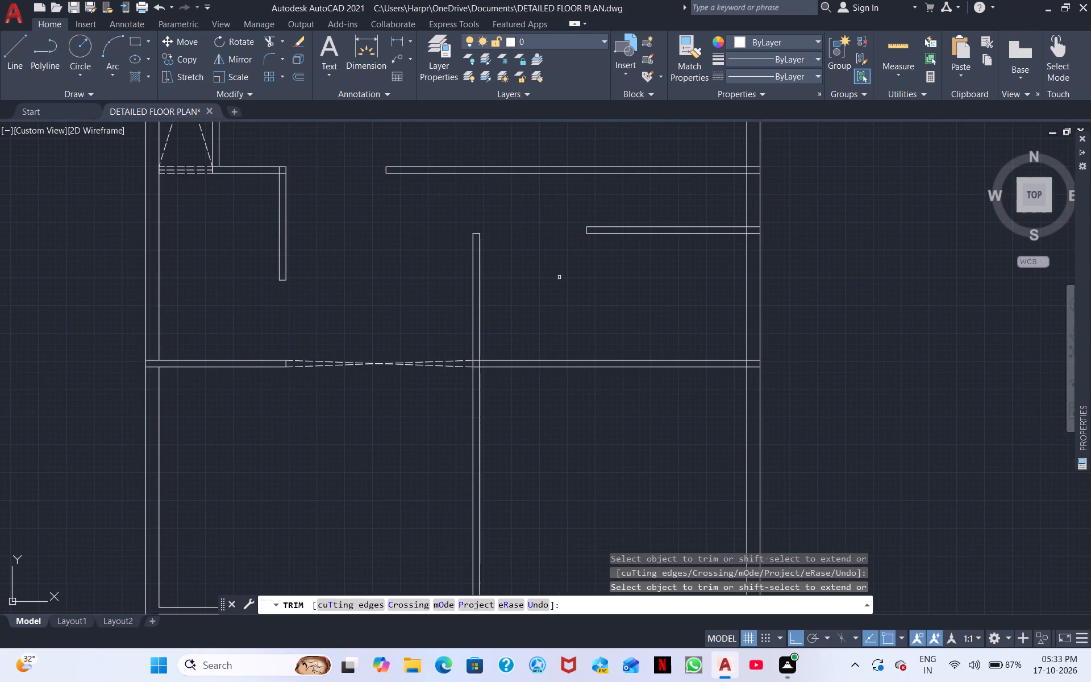
pyautogui.scroll(-1, 558, 292)
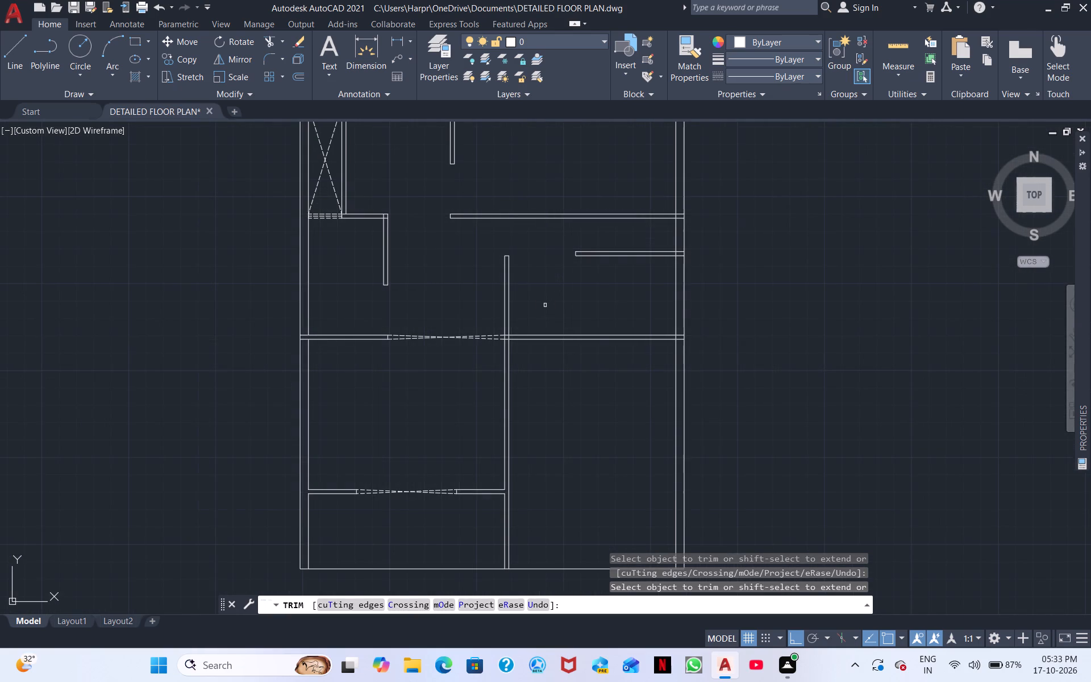
pyautogui.moveTo(545, 305); pyautogui.dragTo(549, 285, button='middle')
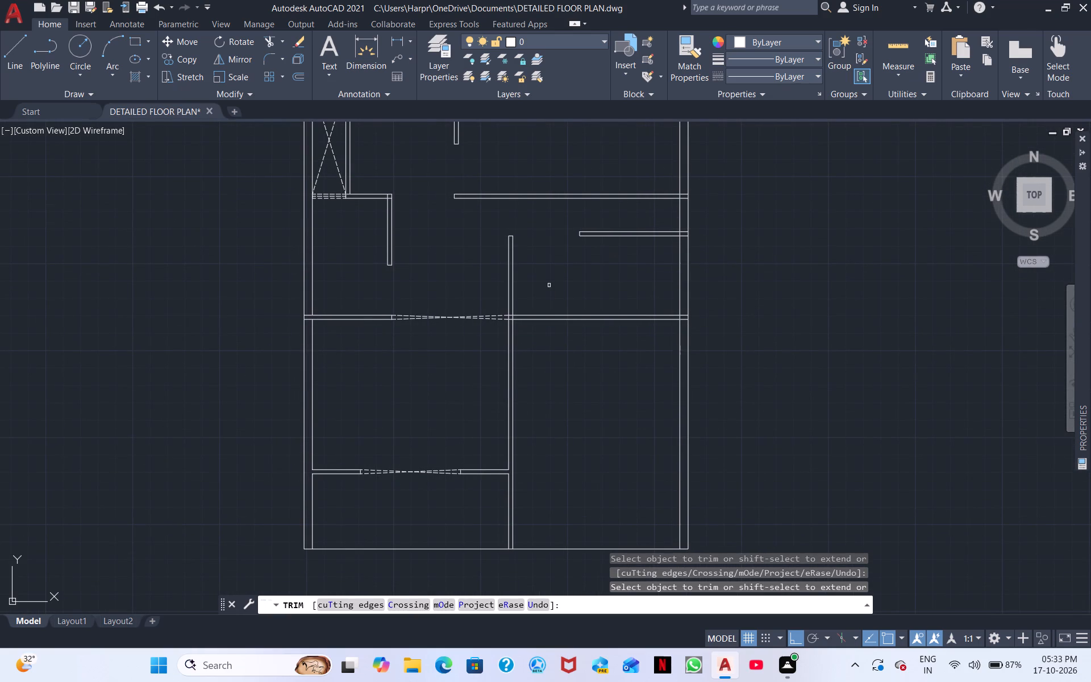
pyautogui.scroll(1, 558, 290)
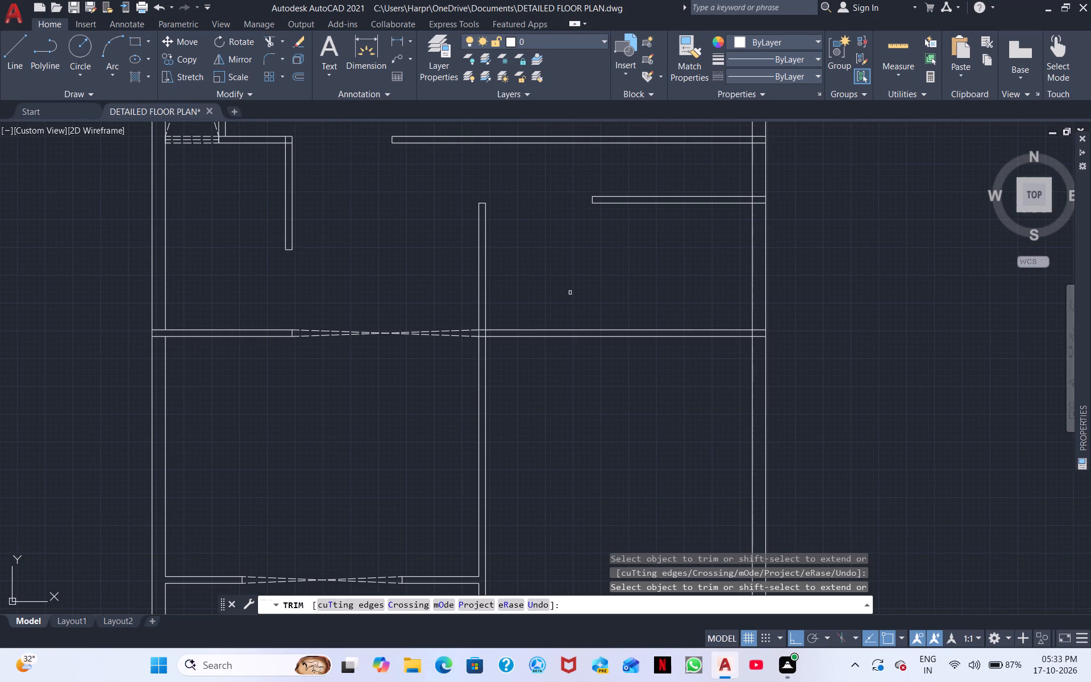
pyautogui.click(10, 50)
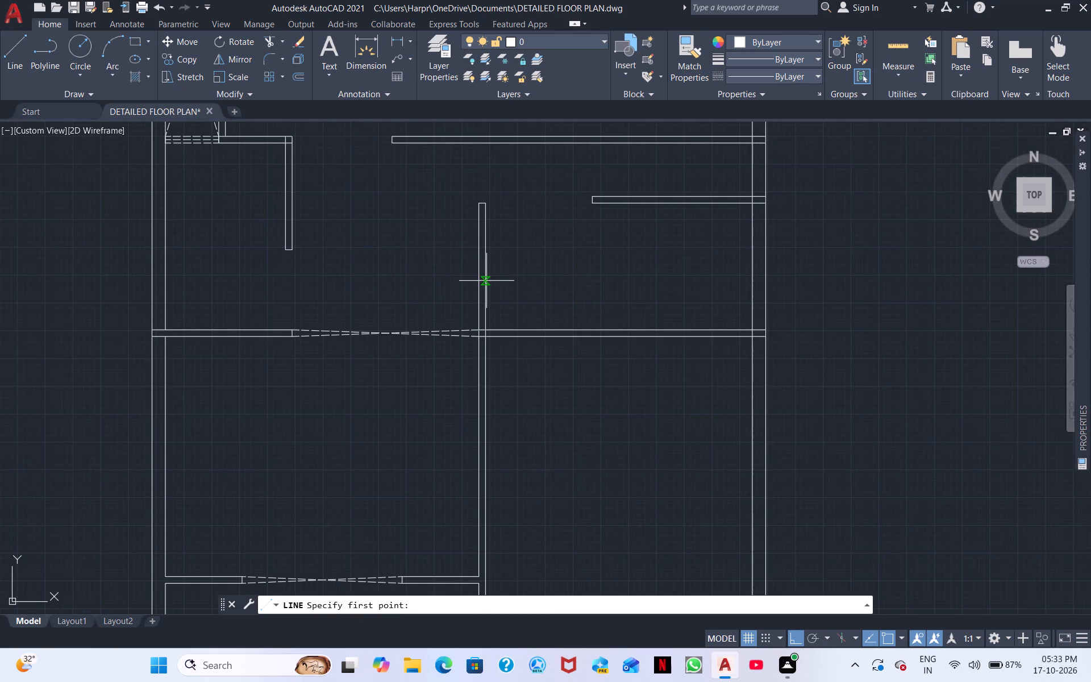
pyautogui.click(485, 284)
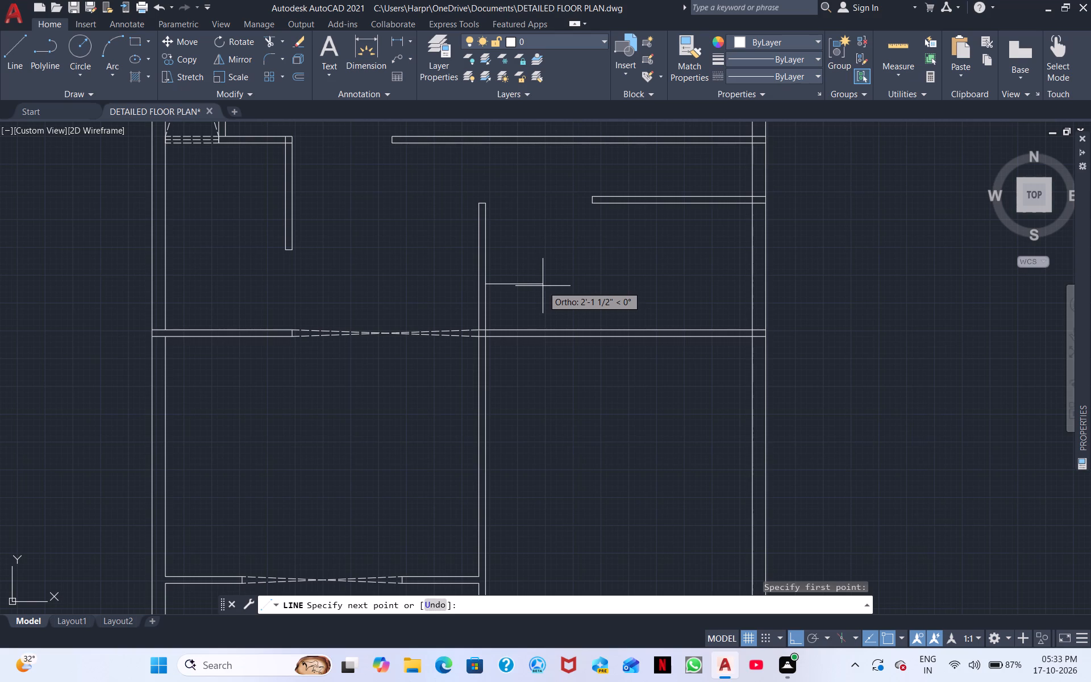
pyautogui.write("4'")
pyautogui.press('Return')
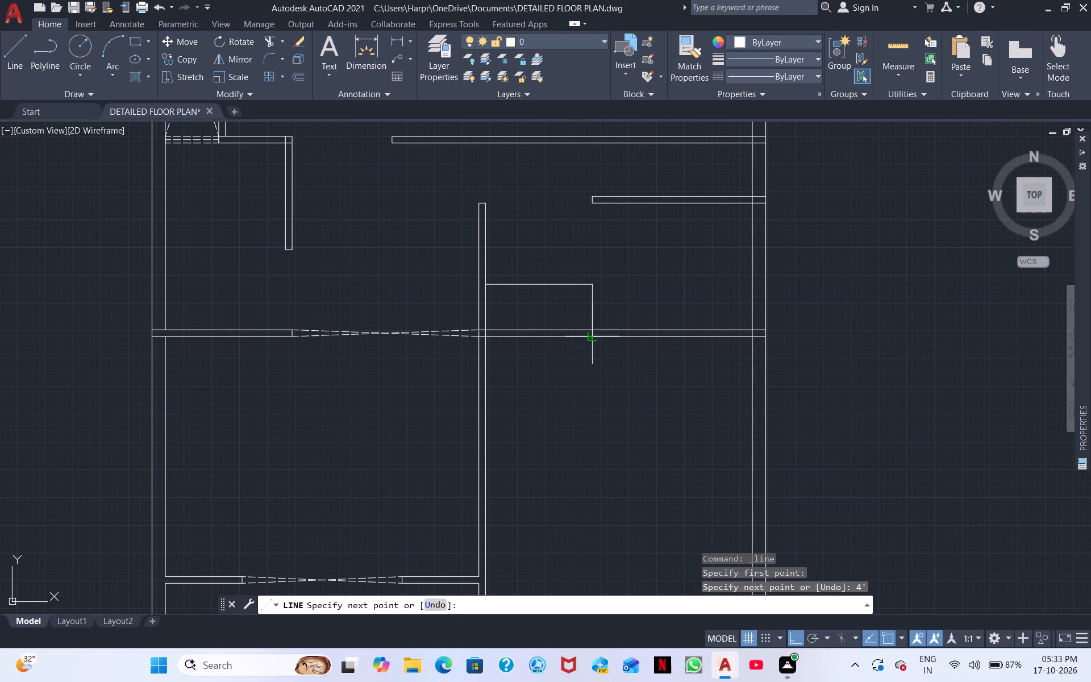
pyautogui.scroll(4, 596, 331)
pyautogui.click(568, 317)
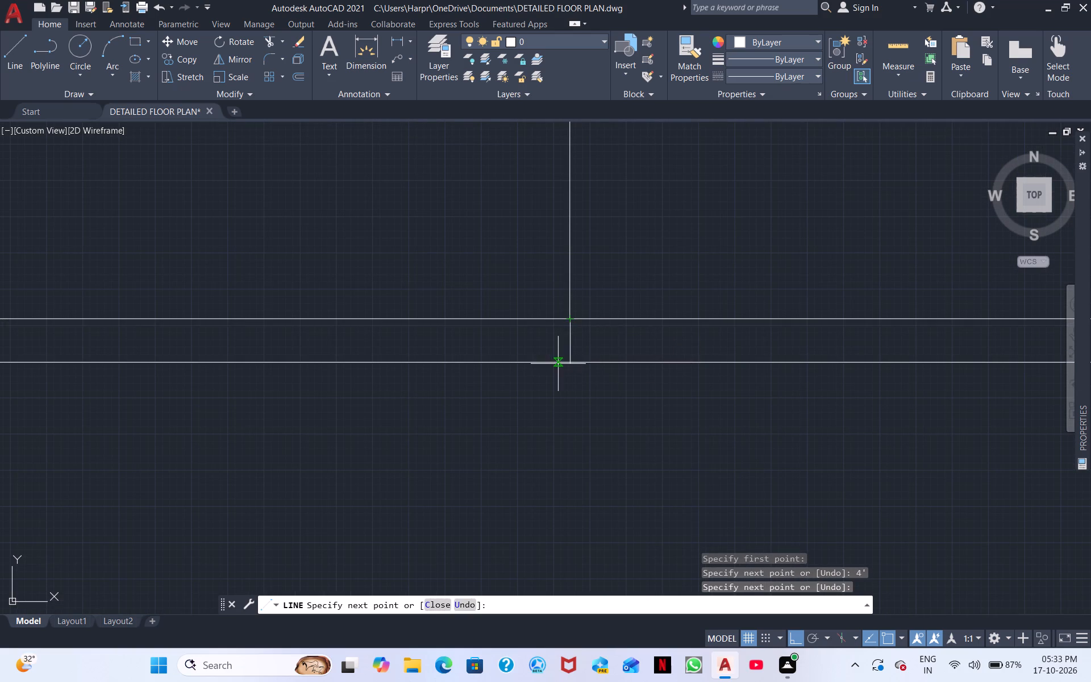
pyautogui.click(572, 361)
pyautogui.press('Escape')
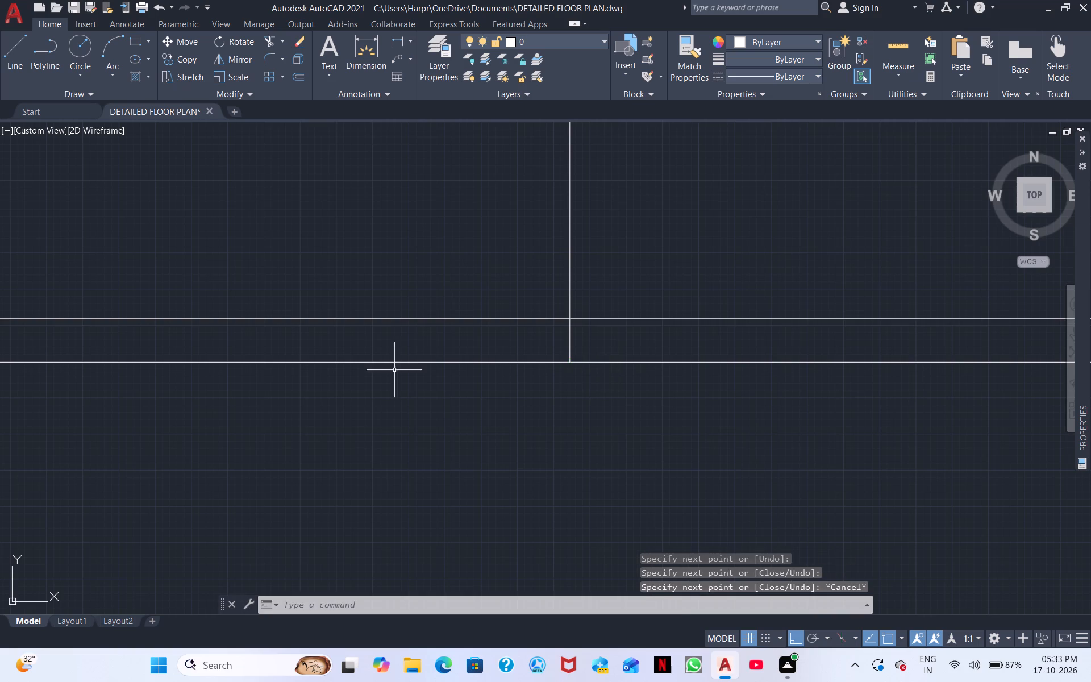
# Trim both faces of the lower cross wall to leave a 4' opening east of the vertical partition, removing the leftover guide lines.
pyautogui.scroll(-3, 350, 375)
pyautogui.moveTo(355, 380); pyautogui.dragTo(559, 401, button='middle')
pyautogui.rightClick(530, 417)
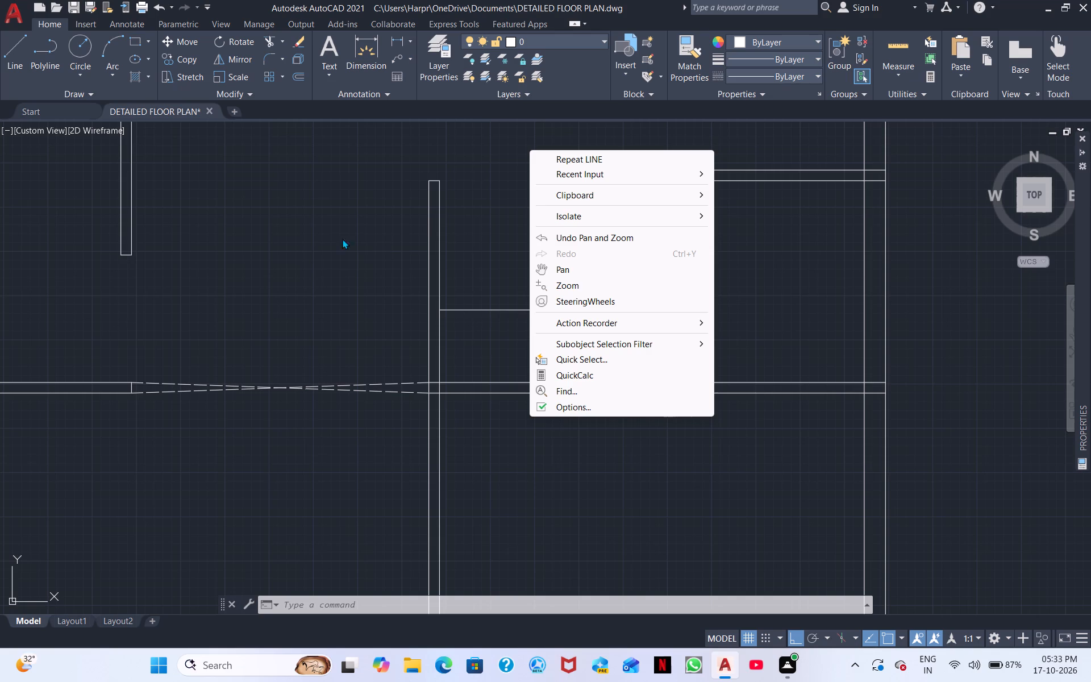
pyautogui.click(269, 45)
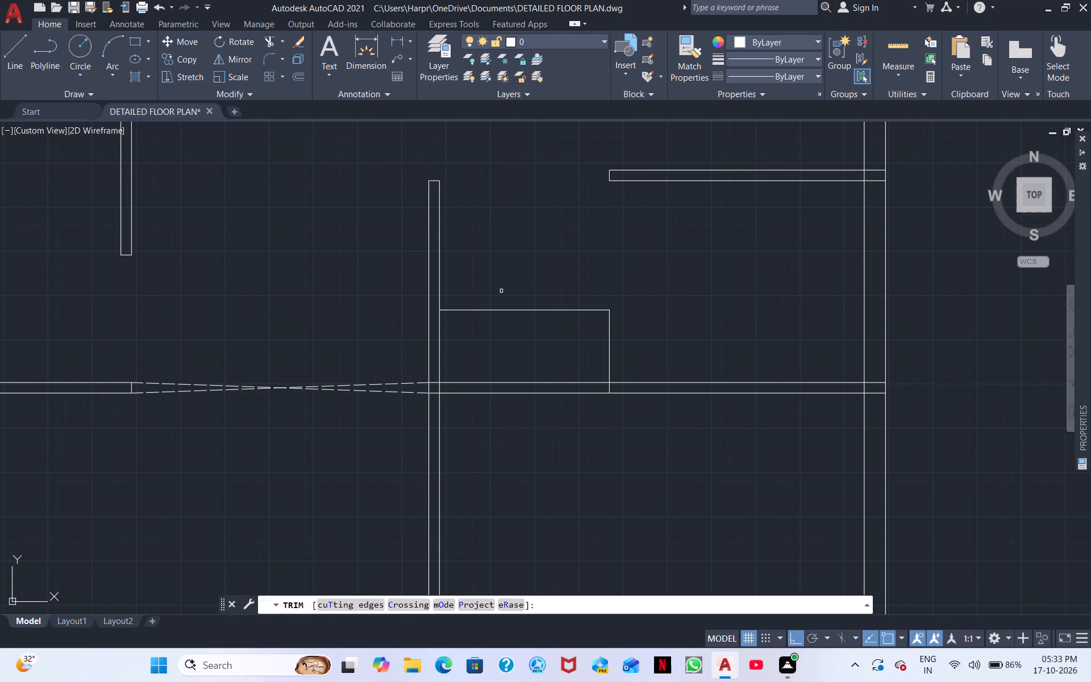
pyautogui.moveTo(501, 291); pyautogui.dragTo(509, 427)
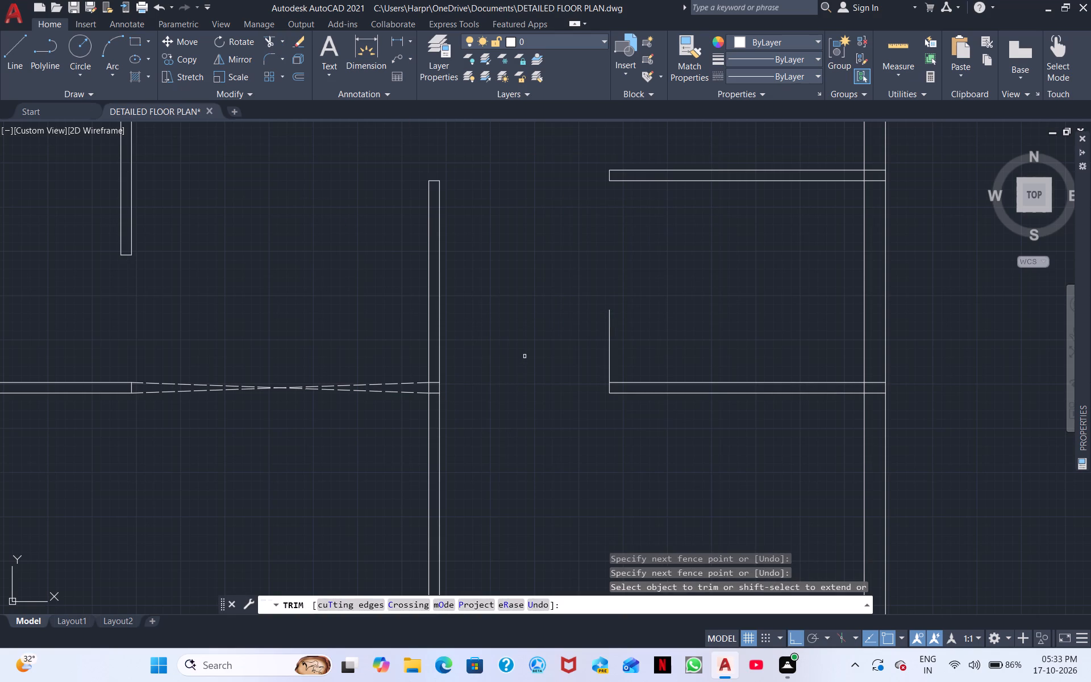
pyautogui.moveTo(530, 347); pyautogui.dragTo(650, 339)
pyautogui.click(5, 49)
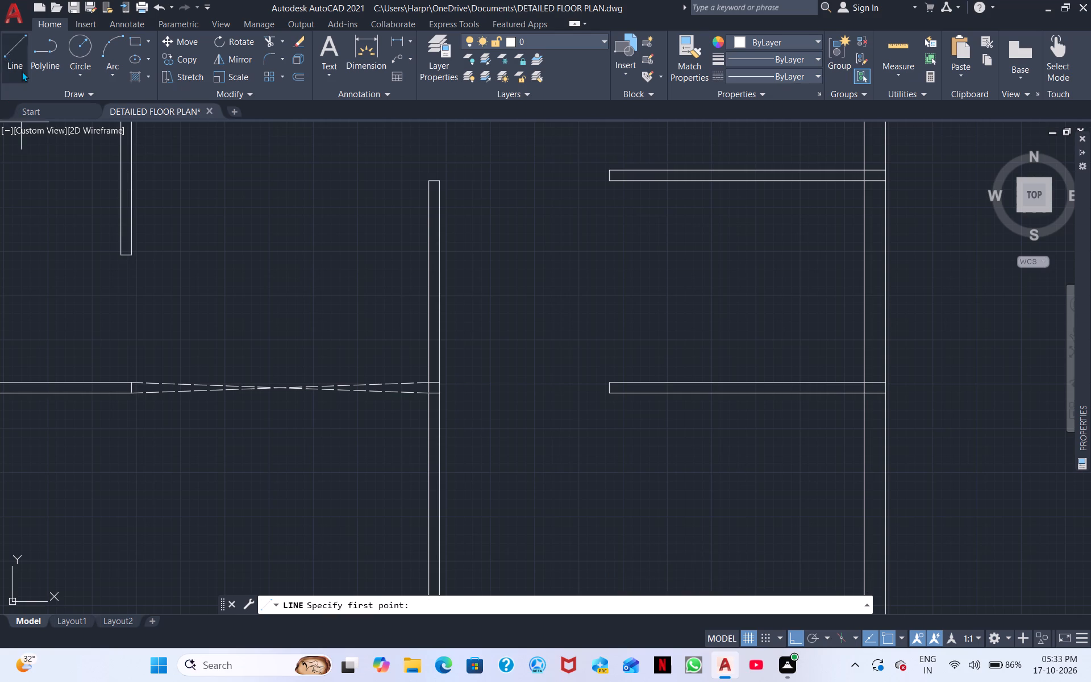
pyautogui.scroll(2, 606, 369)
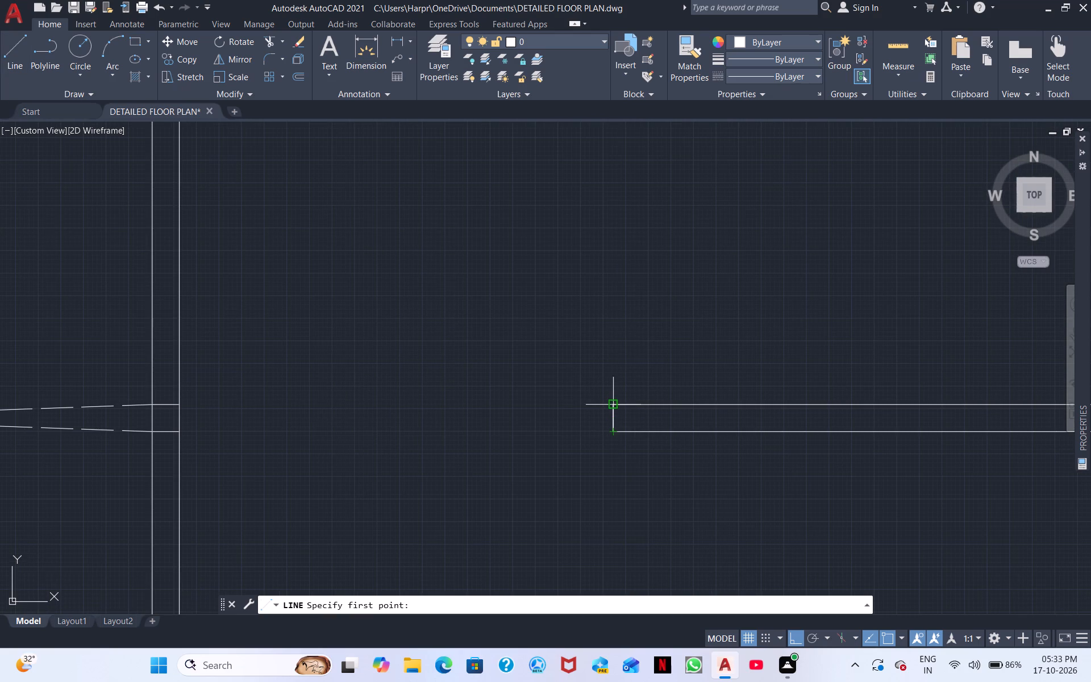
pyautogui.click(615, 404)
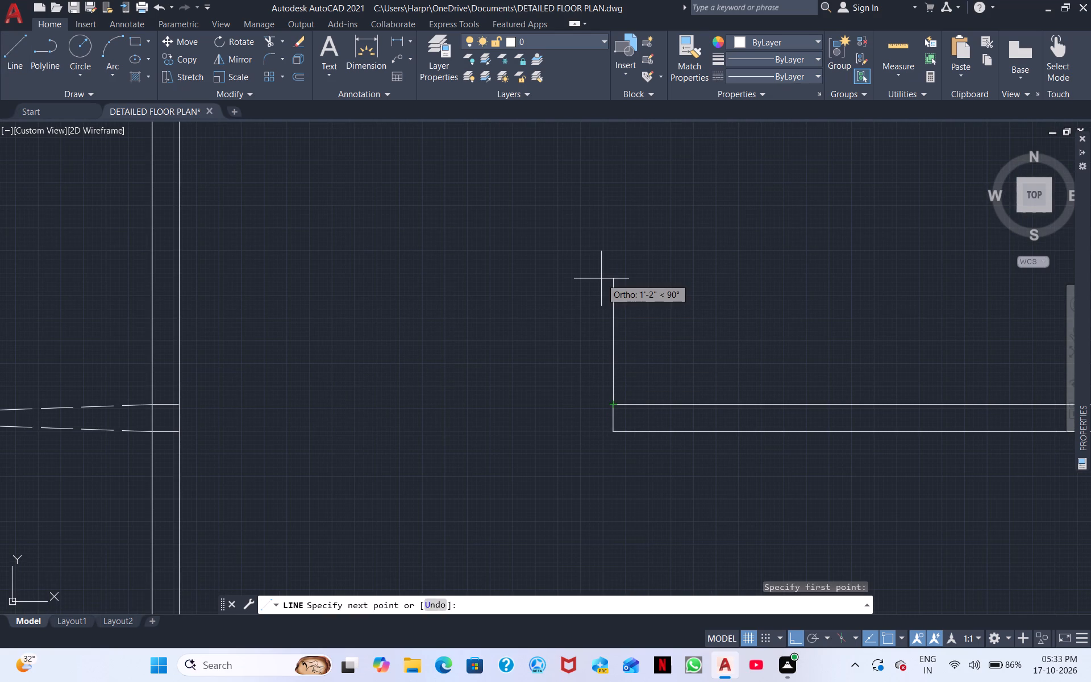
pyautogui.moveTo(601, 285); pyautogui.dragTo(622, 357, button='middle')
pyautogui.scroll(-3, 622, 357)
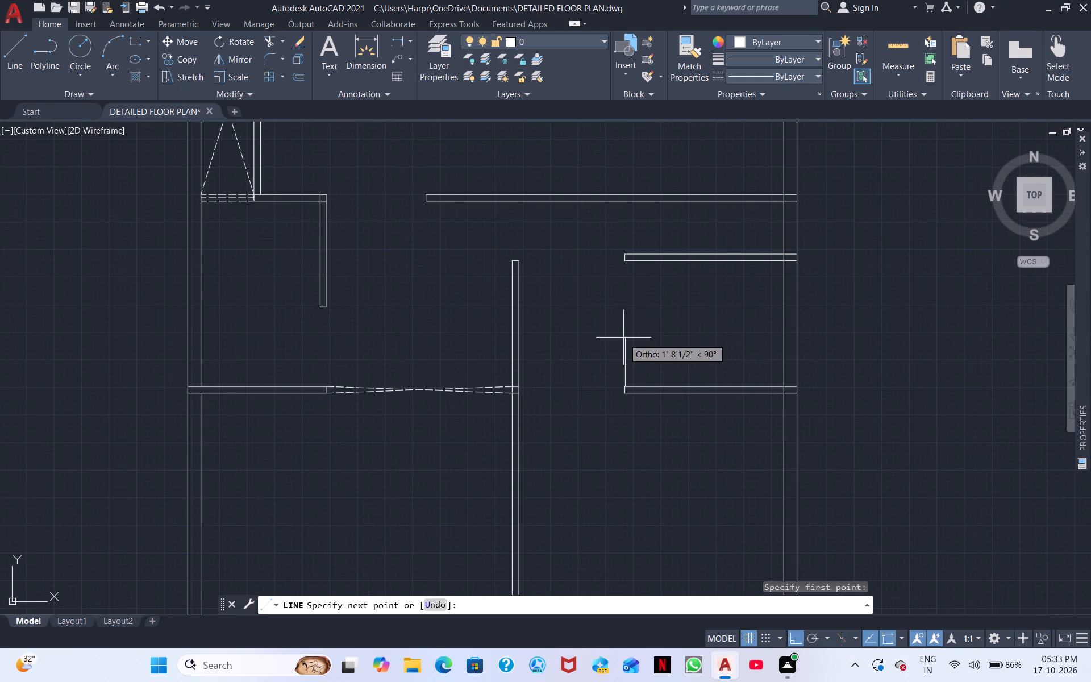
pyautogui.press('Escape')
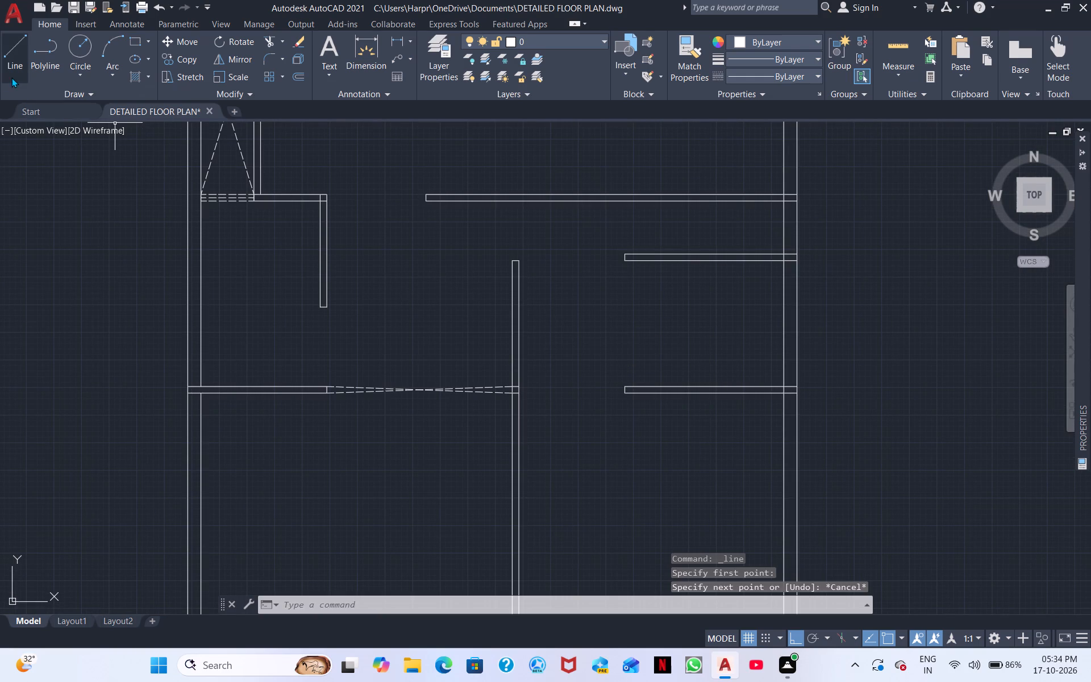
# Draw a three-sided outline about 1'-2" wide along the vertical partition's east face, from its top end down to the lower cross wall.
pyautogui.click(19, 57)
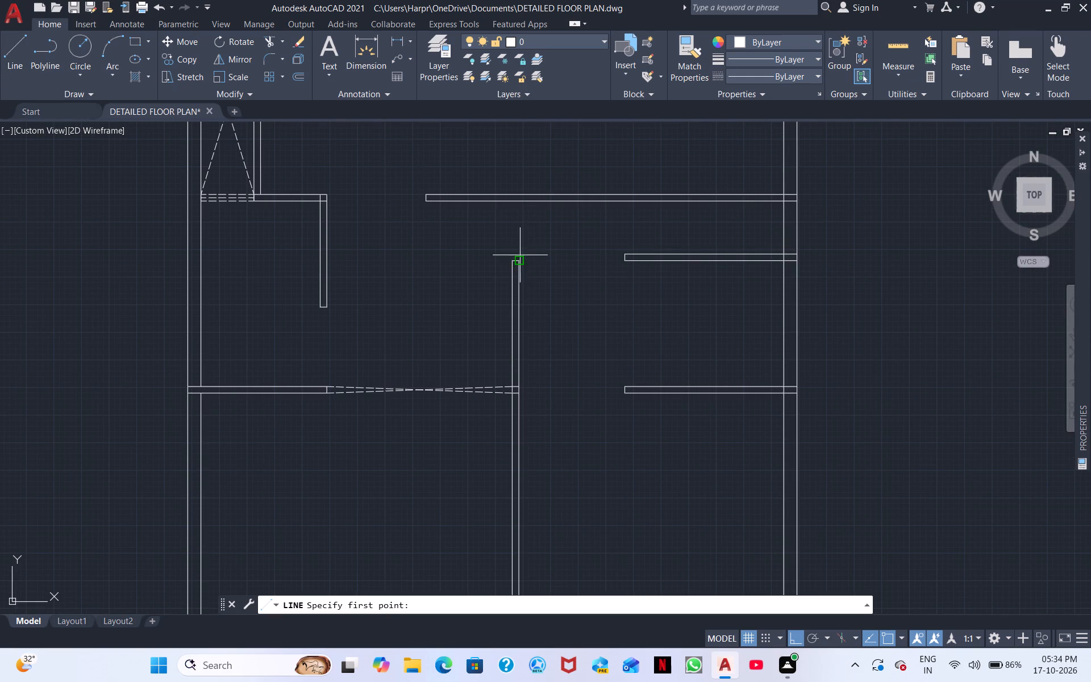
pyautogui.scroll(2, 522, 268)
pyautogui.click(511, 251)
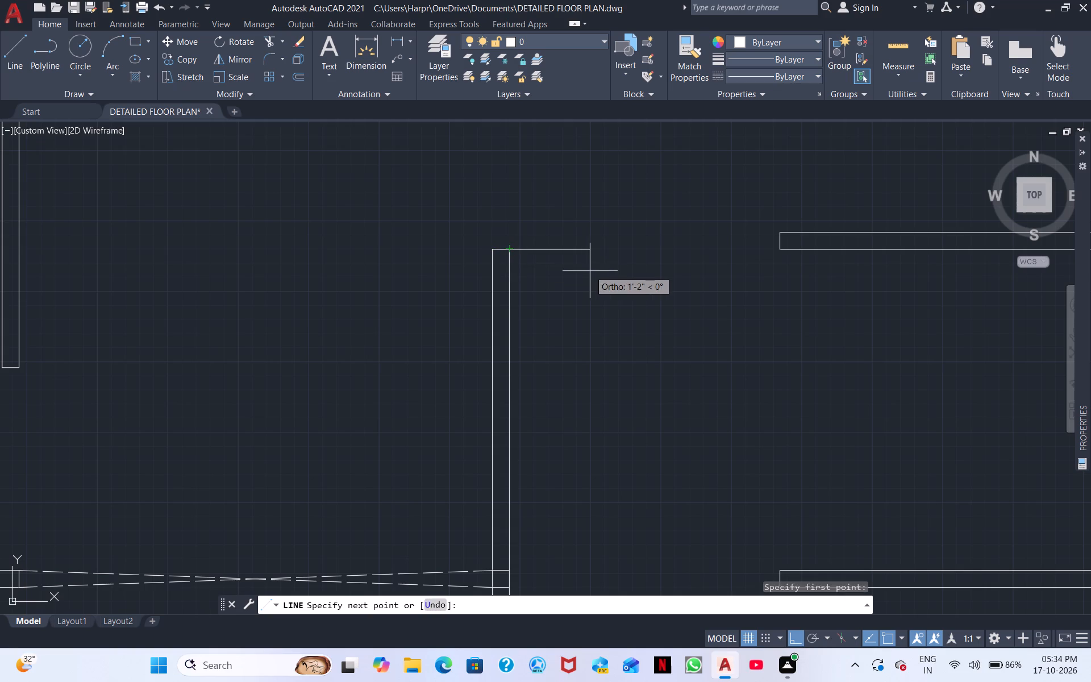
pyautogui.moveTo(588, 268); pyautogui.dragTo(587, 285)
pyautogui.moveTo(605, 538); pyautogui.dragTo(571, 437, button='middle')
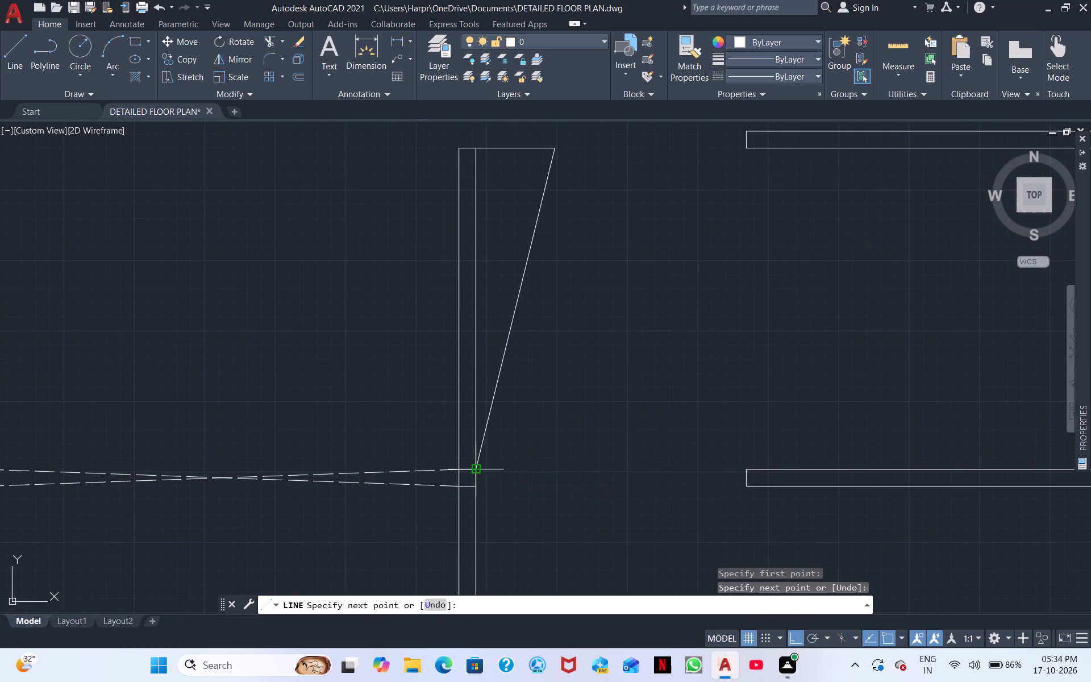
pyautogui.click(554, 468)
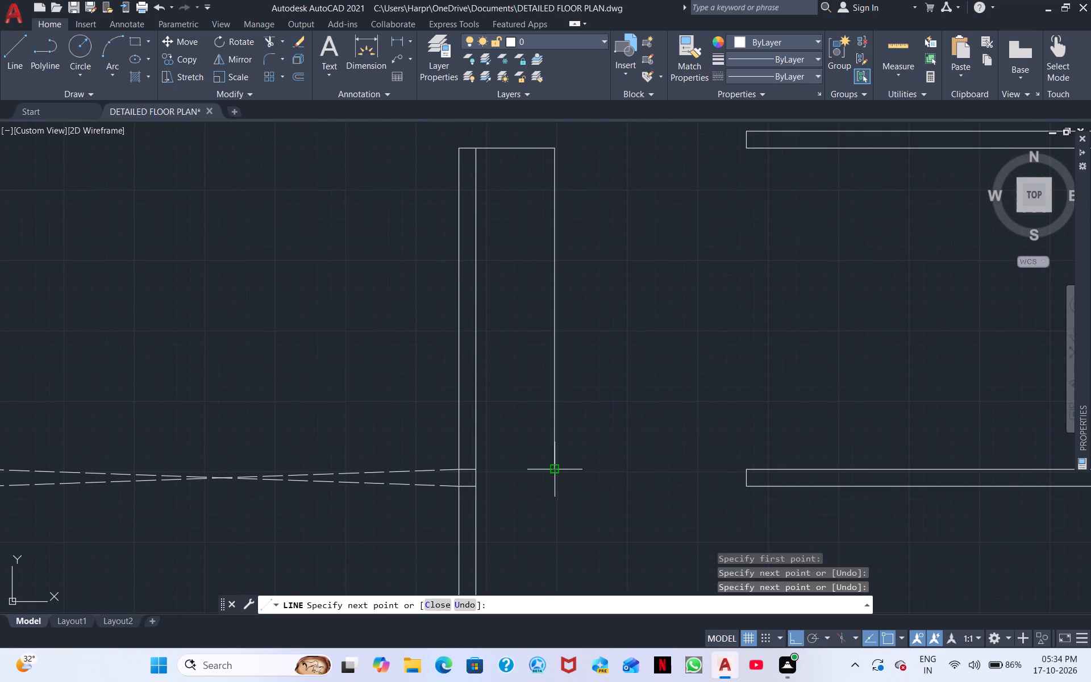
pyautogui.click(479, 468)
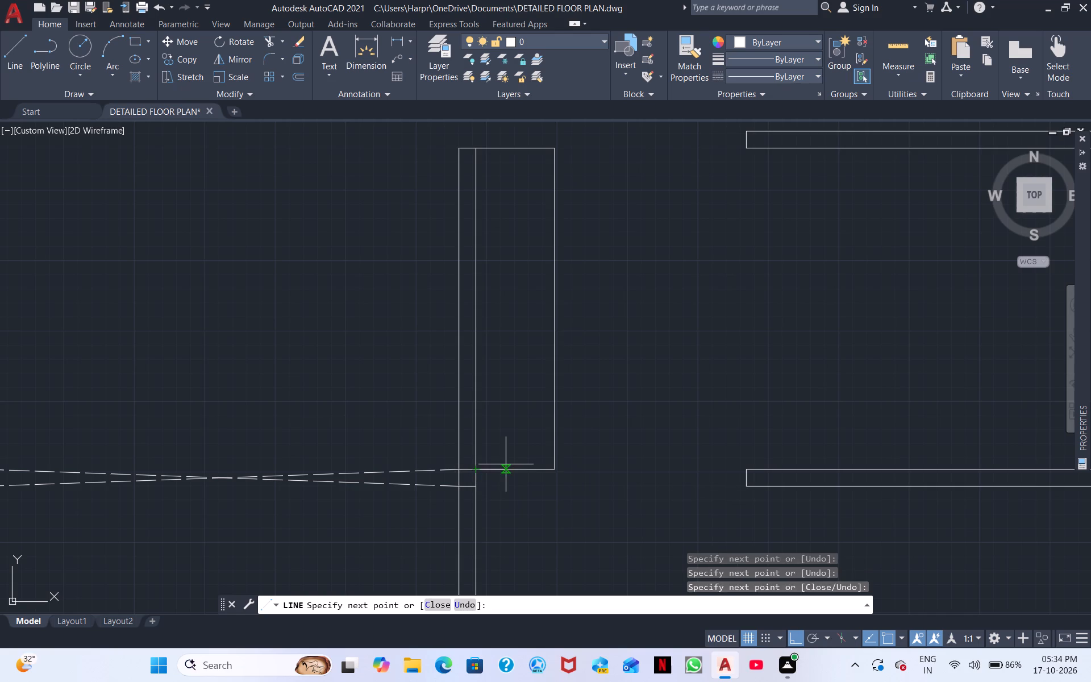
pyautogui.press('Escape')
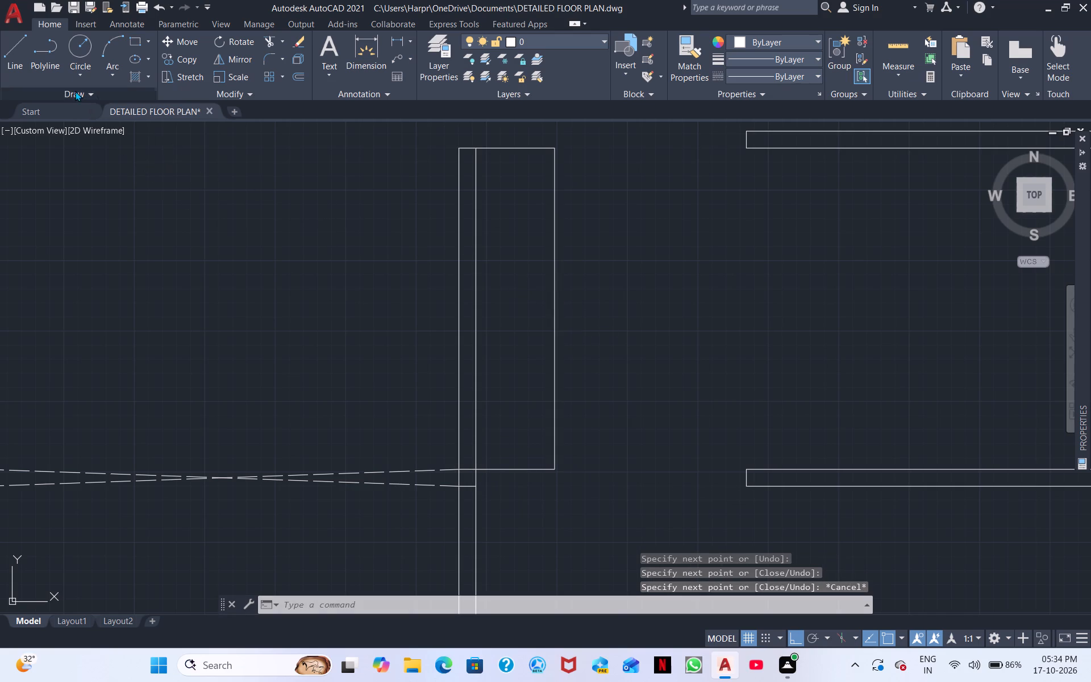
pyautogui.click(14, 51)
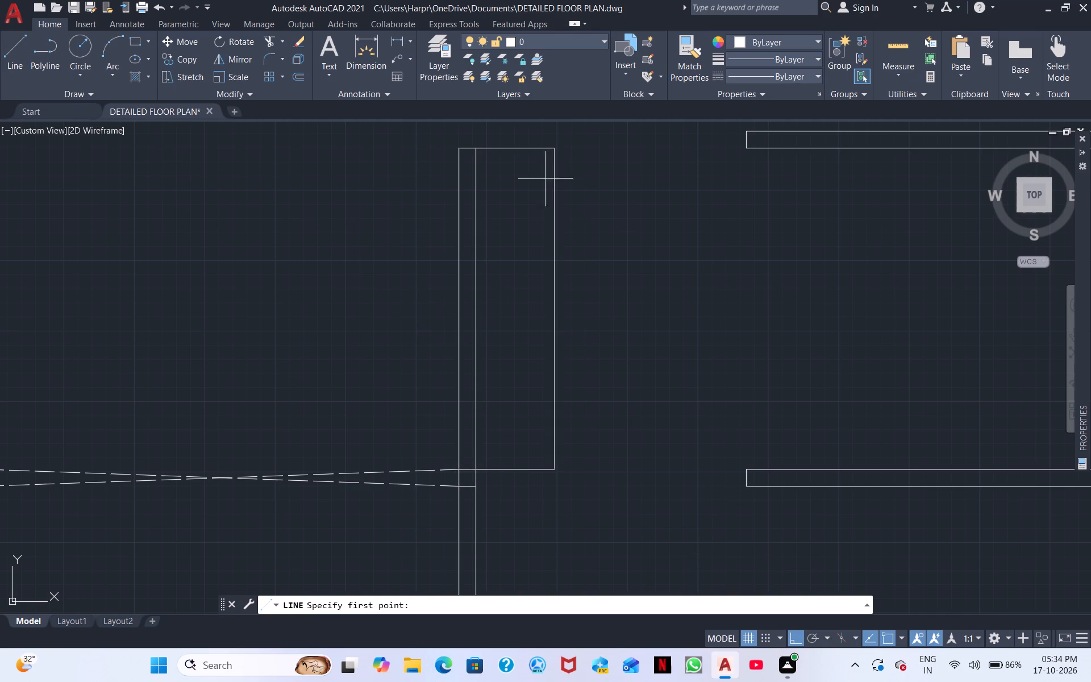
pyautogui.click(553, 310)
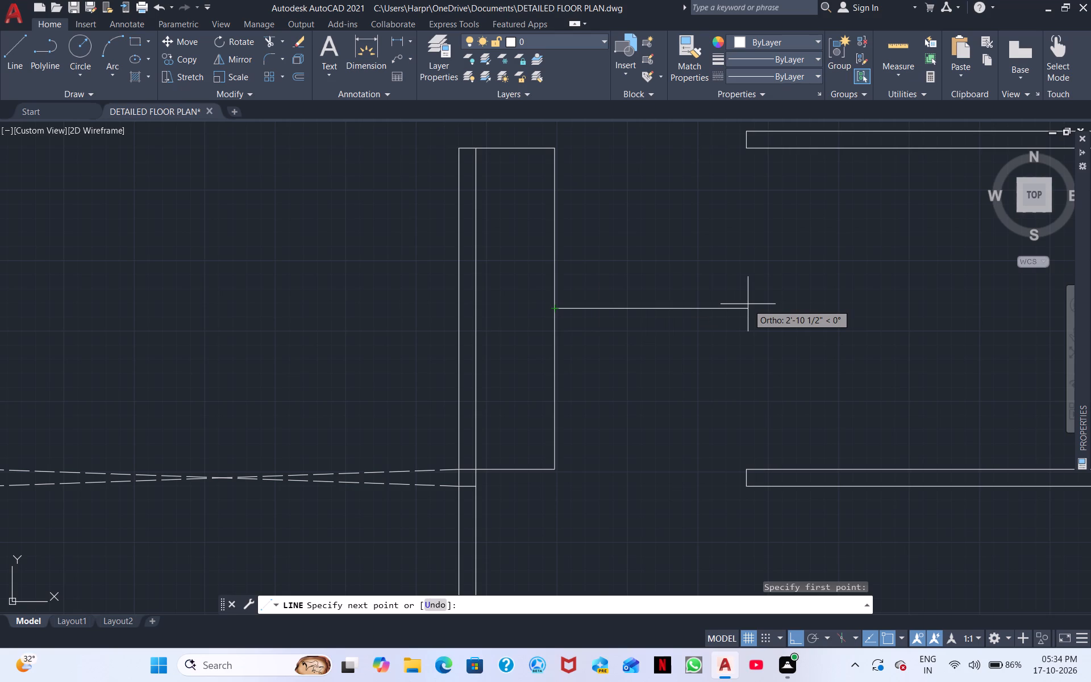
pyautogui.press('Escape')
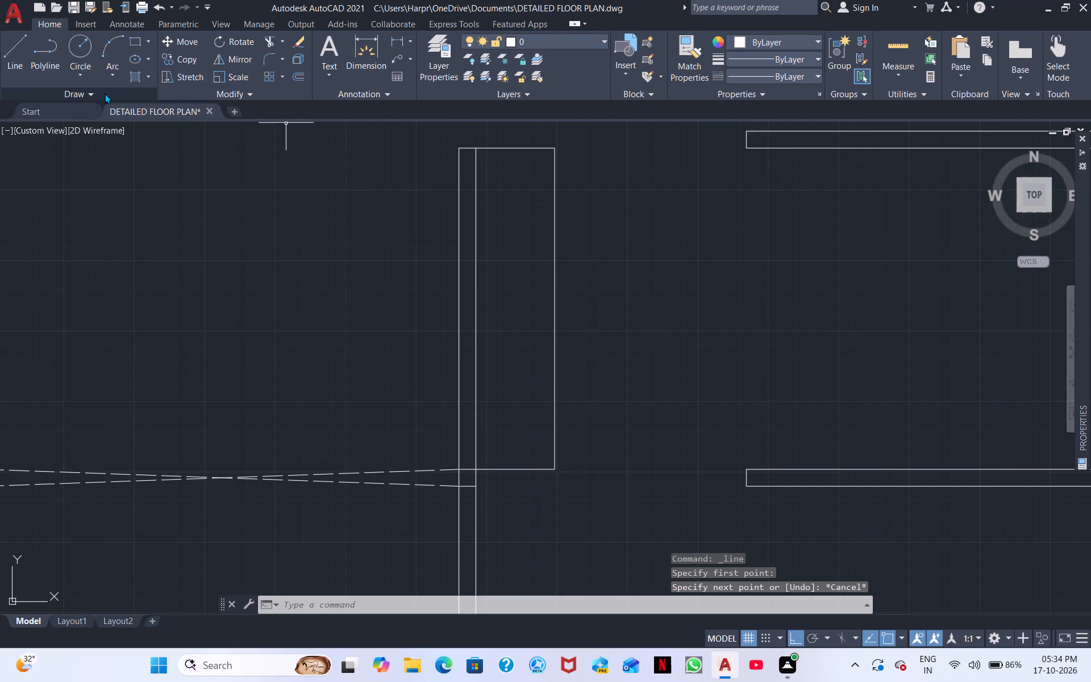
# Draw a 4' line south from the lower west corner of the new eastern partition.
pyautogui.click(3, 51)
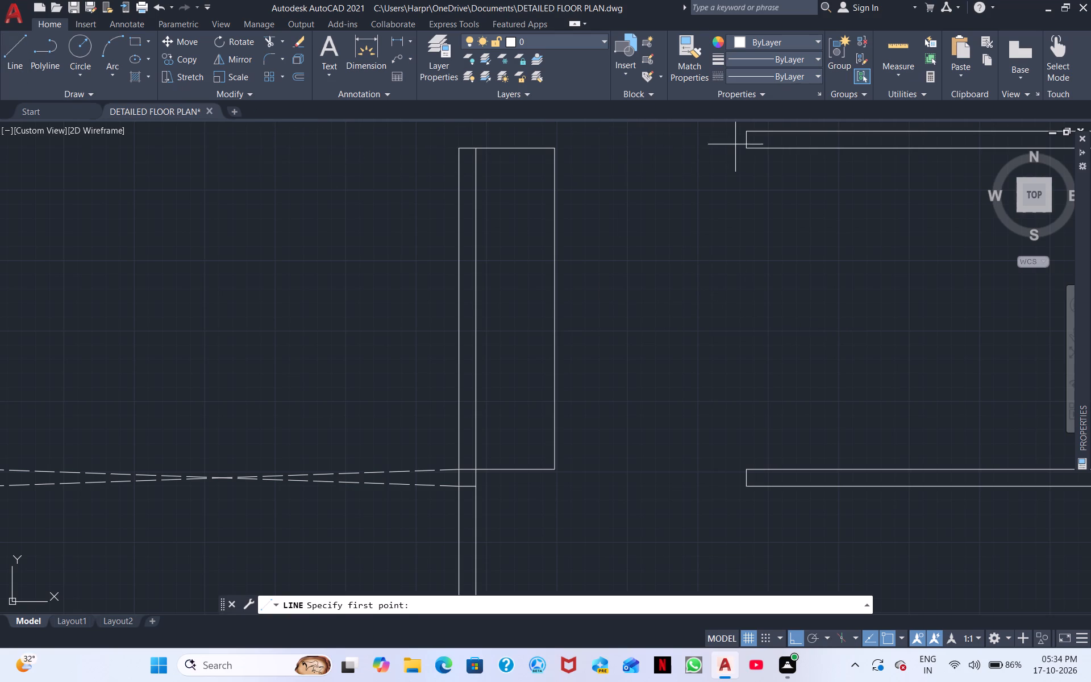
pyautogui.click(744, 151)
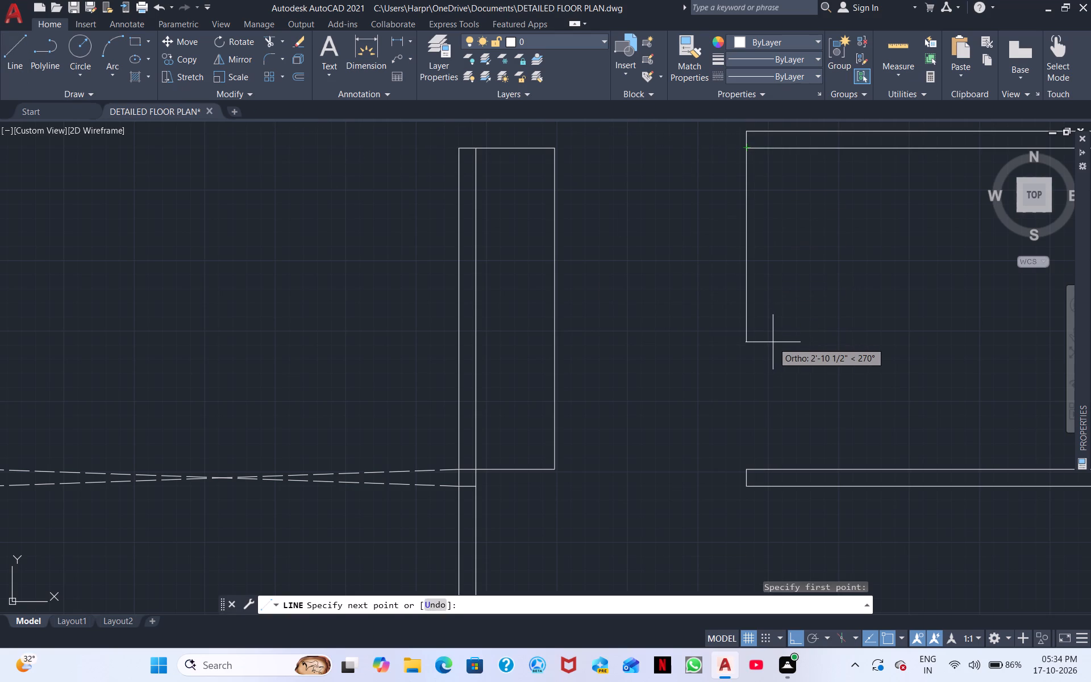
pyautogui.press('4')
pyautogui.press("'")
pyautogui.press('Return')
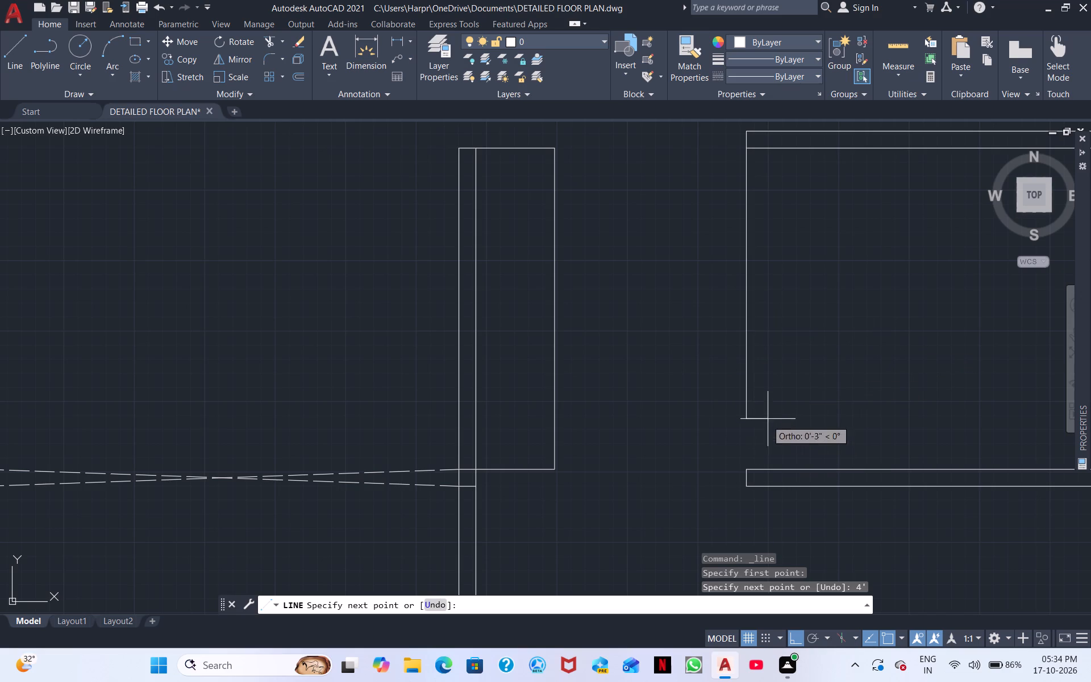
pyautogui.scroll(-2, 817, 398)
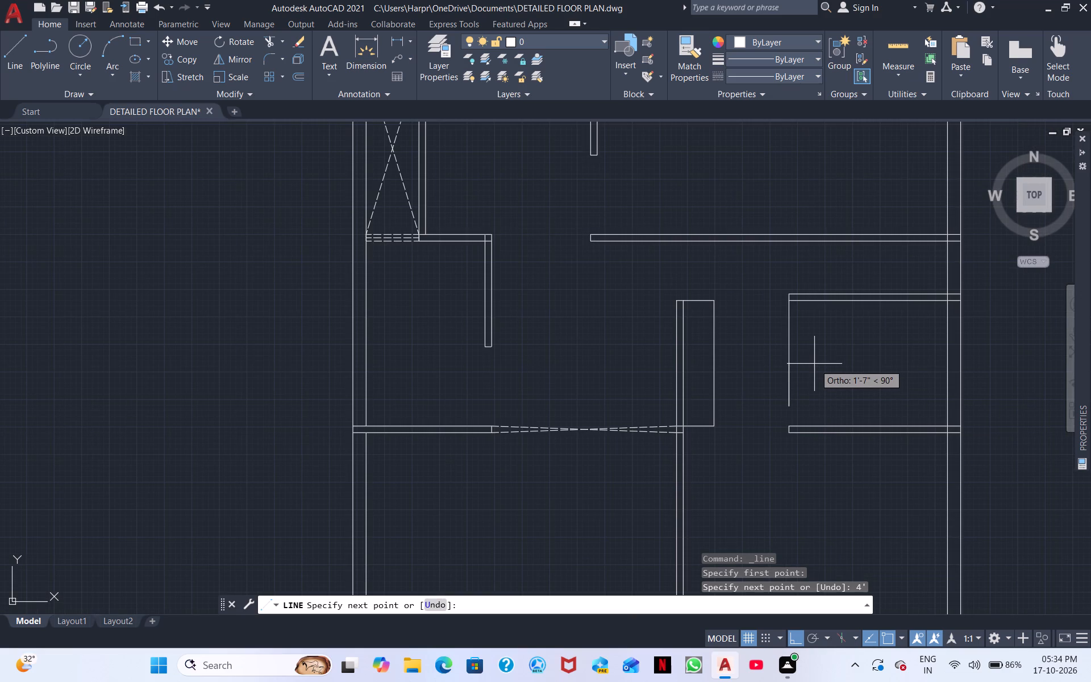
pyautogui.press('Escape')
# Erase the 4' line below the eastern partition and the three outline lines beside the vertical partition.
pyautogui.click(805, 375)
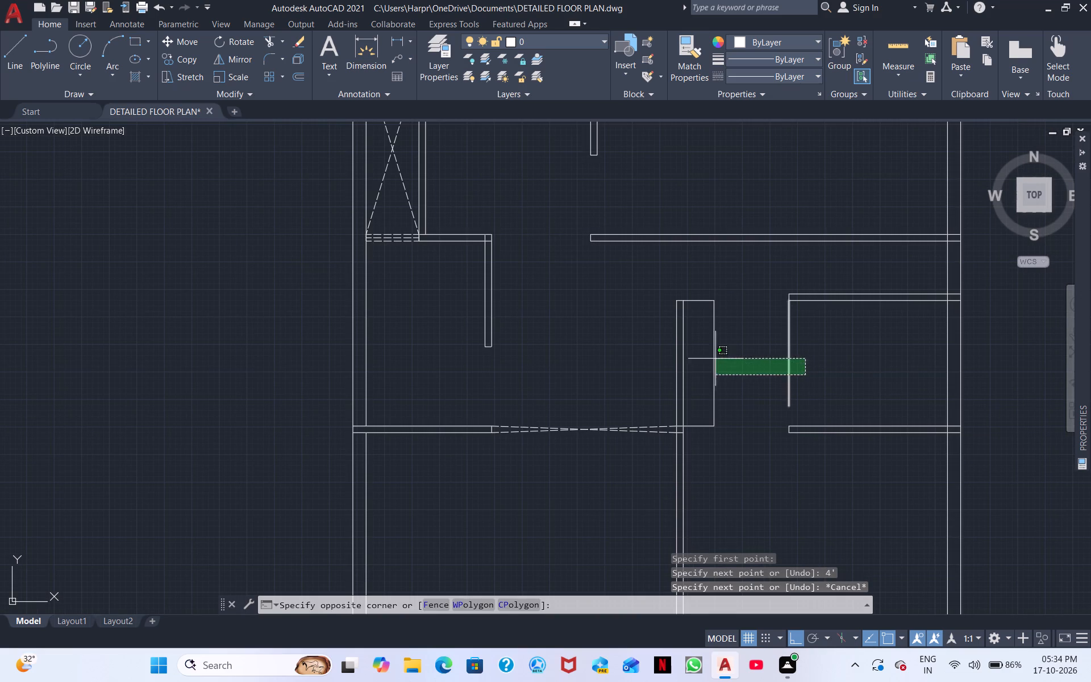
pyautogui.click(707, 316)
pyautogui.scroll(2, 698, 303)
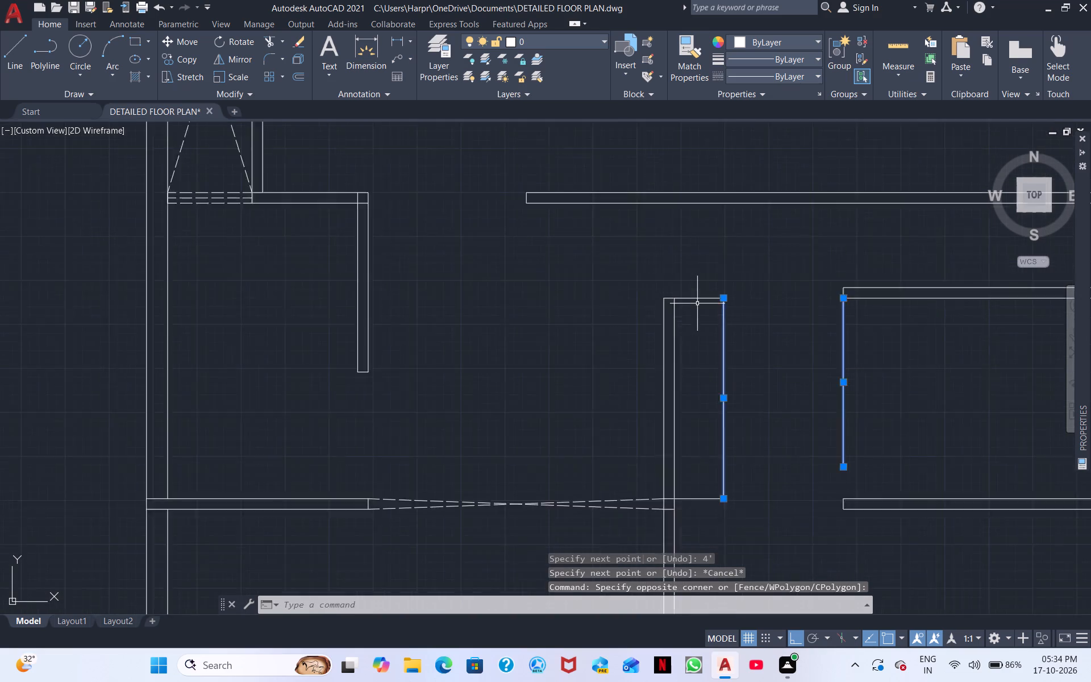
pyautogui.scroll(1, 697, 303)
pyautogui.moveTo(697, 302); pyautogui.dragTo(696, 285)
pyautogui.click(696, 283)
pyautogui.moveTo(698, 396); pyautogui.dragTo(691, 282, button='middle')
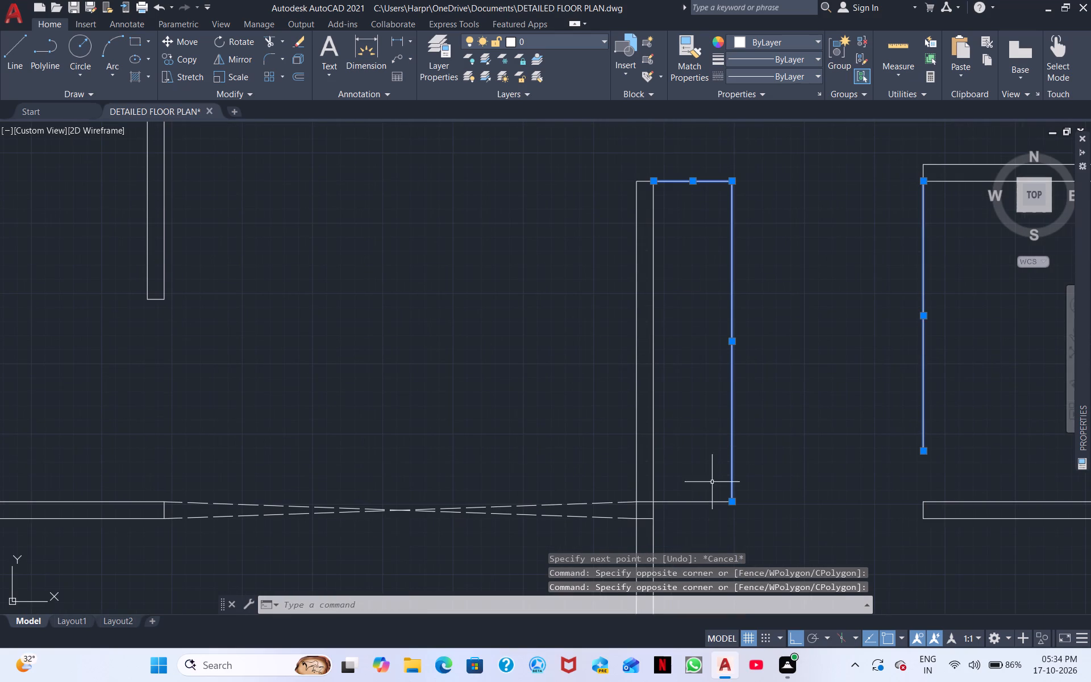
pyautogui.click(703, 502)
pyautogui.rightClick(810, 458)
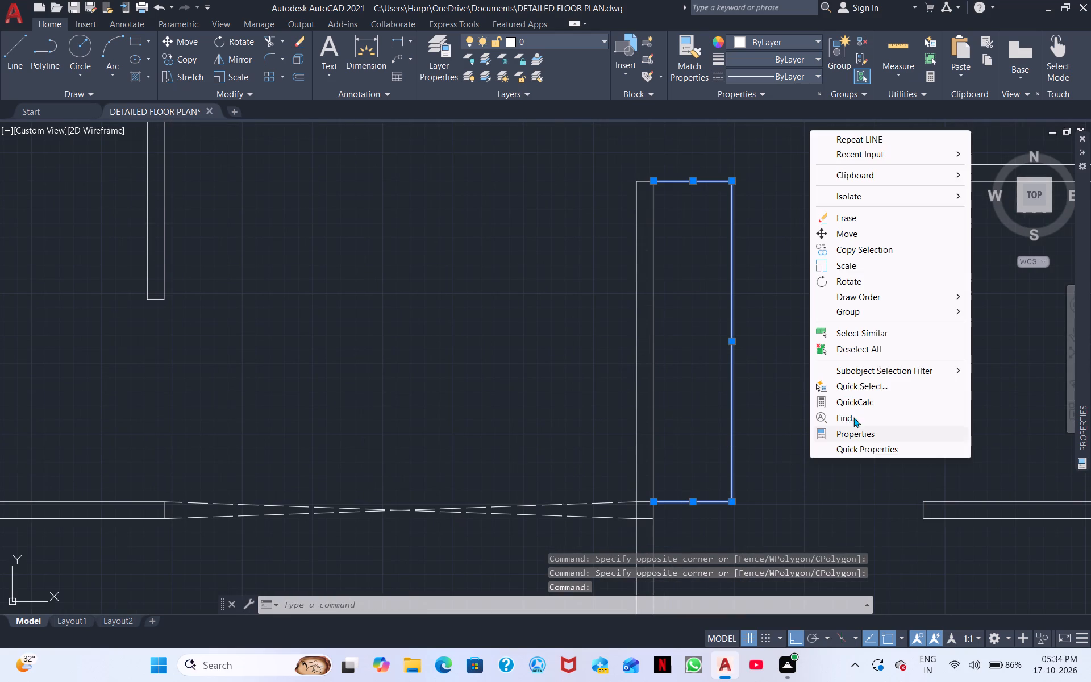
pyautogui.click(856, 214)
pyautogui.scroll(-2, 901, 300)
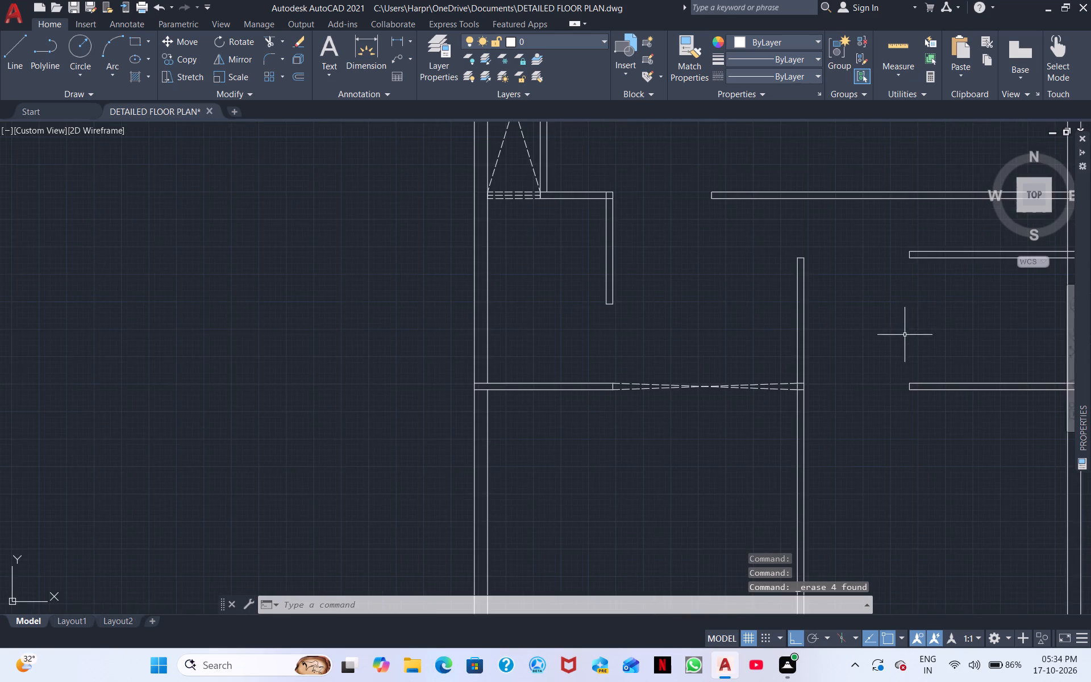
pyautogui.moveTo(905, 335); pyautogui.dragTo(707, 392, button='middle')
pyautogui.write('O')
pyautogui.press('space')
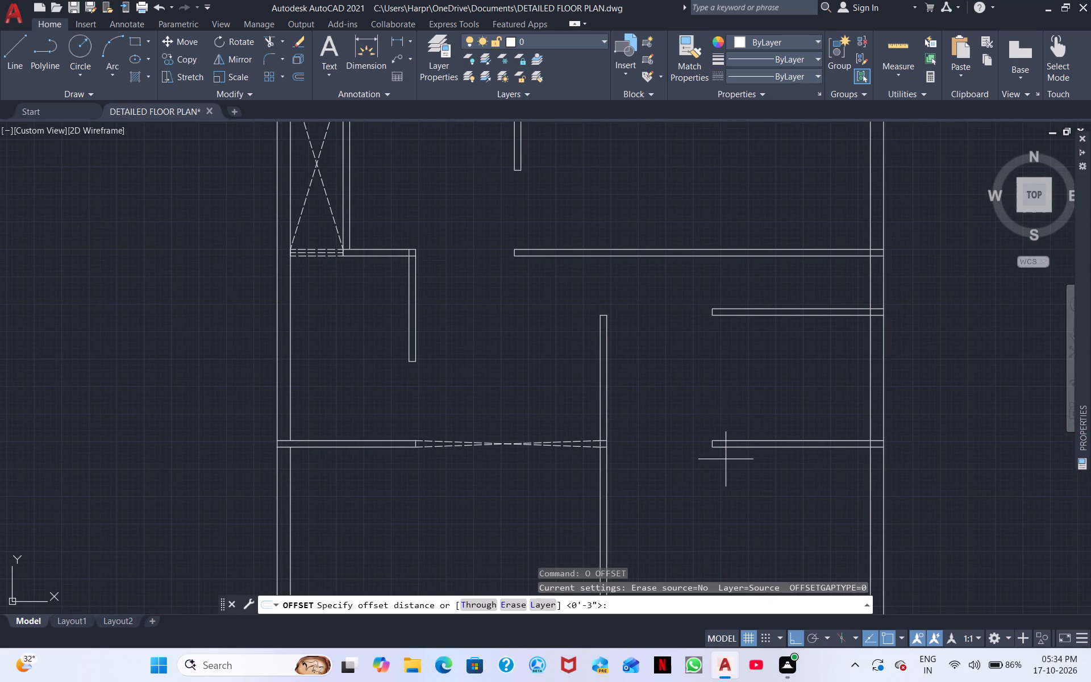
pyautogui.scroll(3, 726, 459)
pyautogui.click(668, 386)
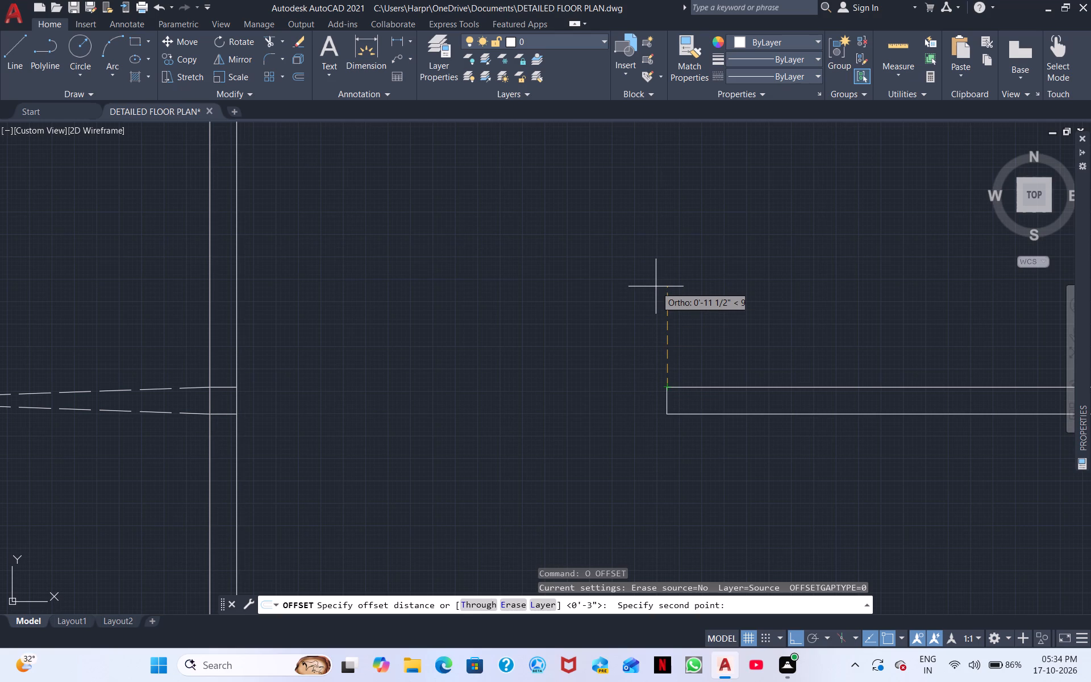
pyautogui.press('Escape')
# Draw a 3' line north from the upper west corner of the lower cross wall's eastern segment.
pyautogui.rightClick(616, 360)
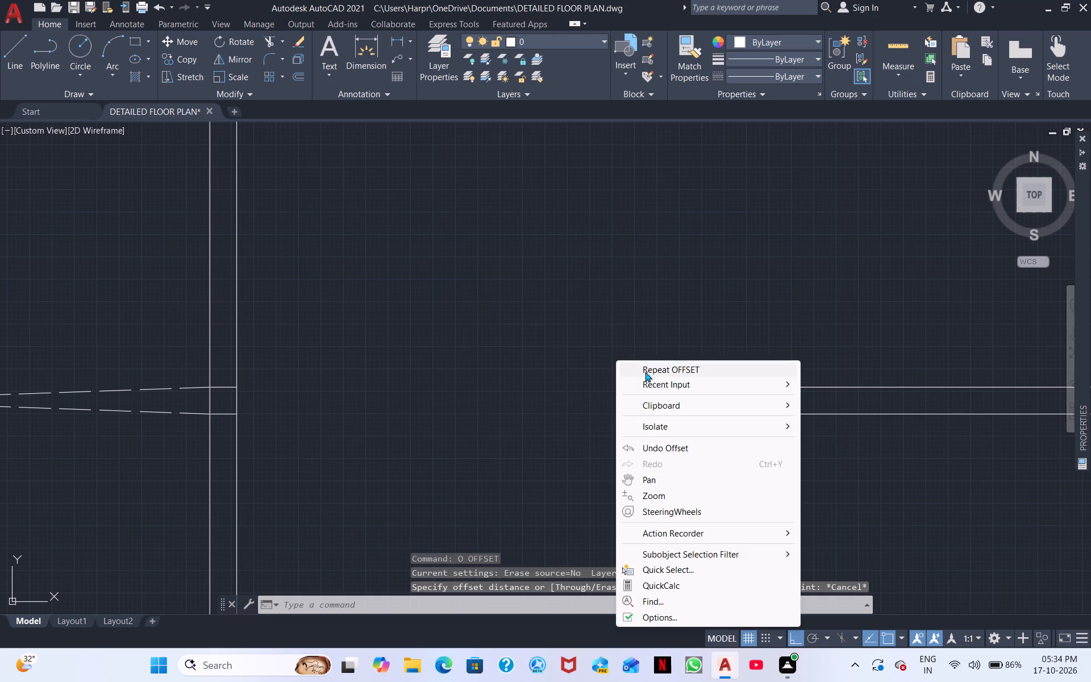
pyautogui.click(661, 384)
pyautogui.click(849, 410)
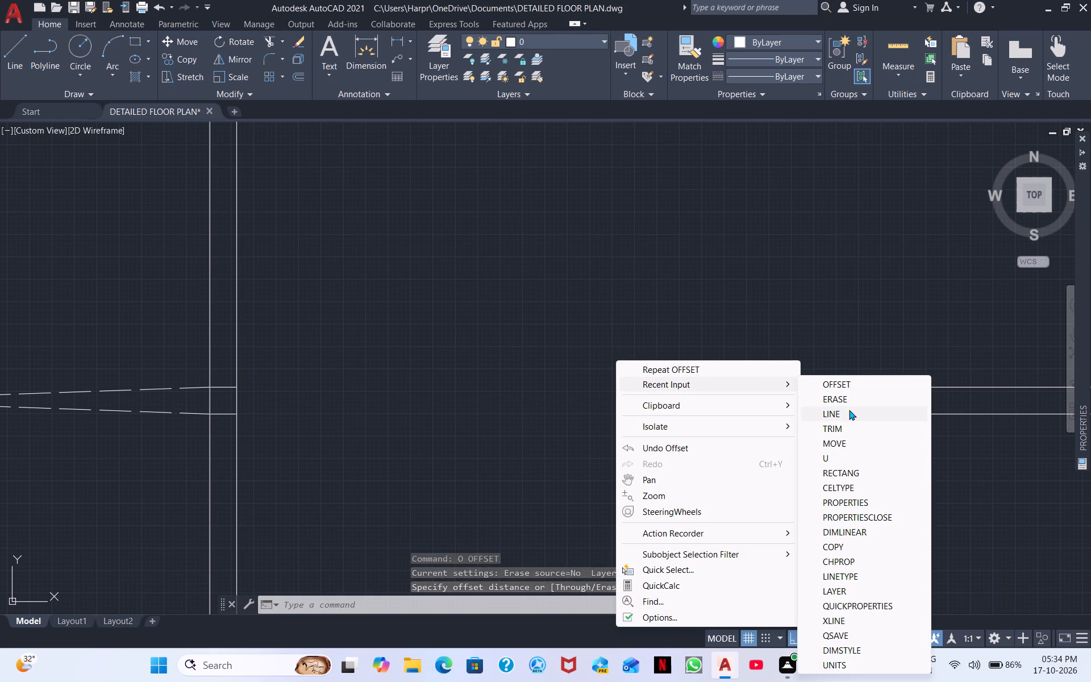
pyautogui.click(665, 384)
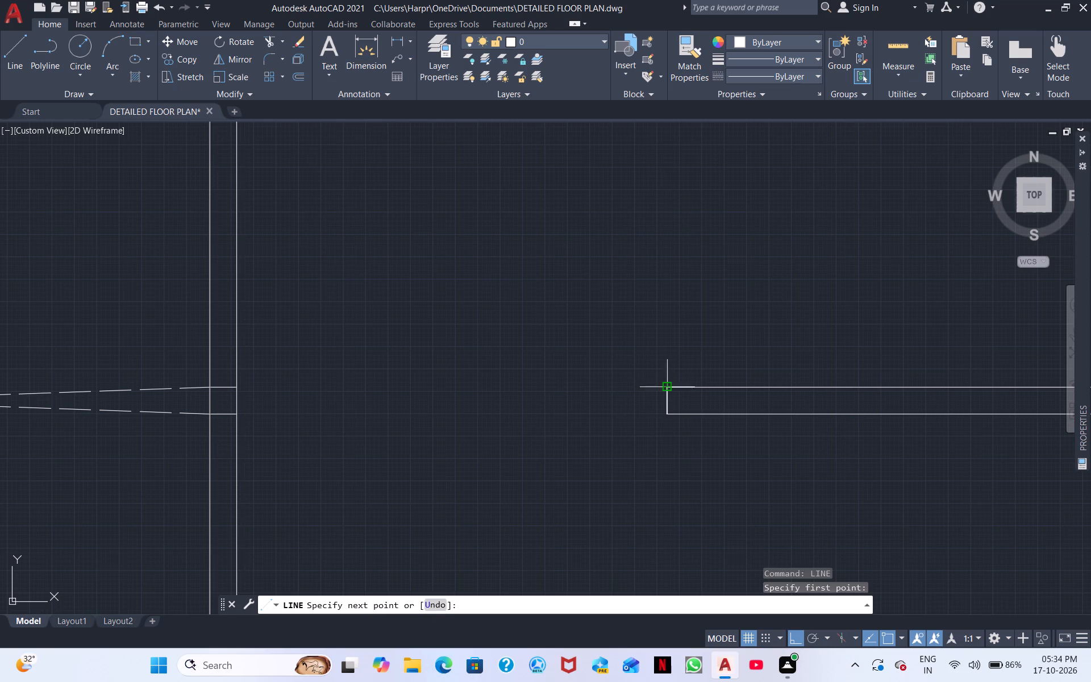
pyautogui.press('3')
pyautogui.press("'")
pyautogui.press('Return')
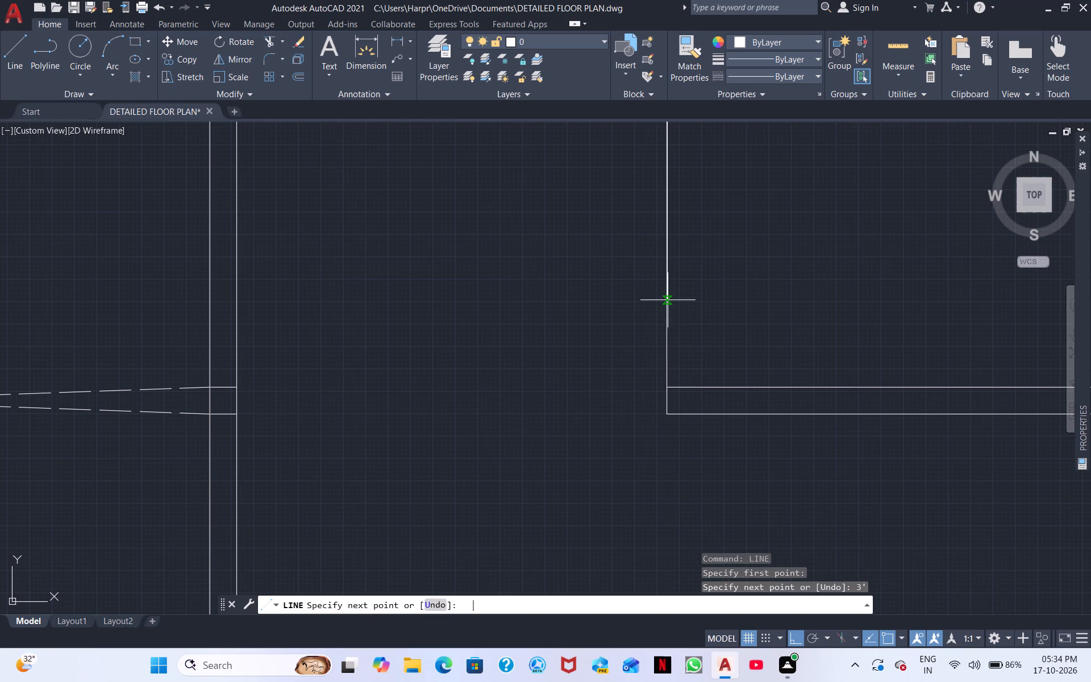
pyautogui.scroll(-3, 699, 329)
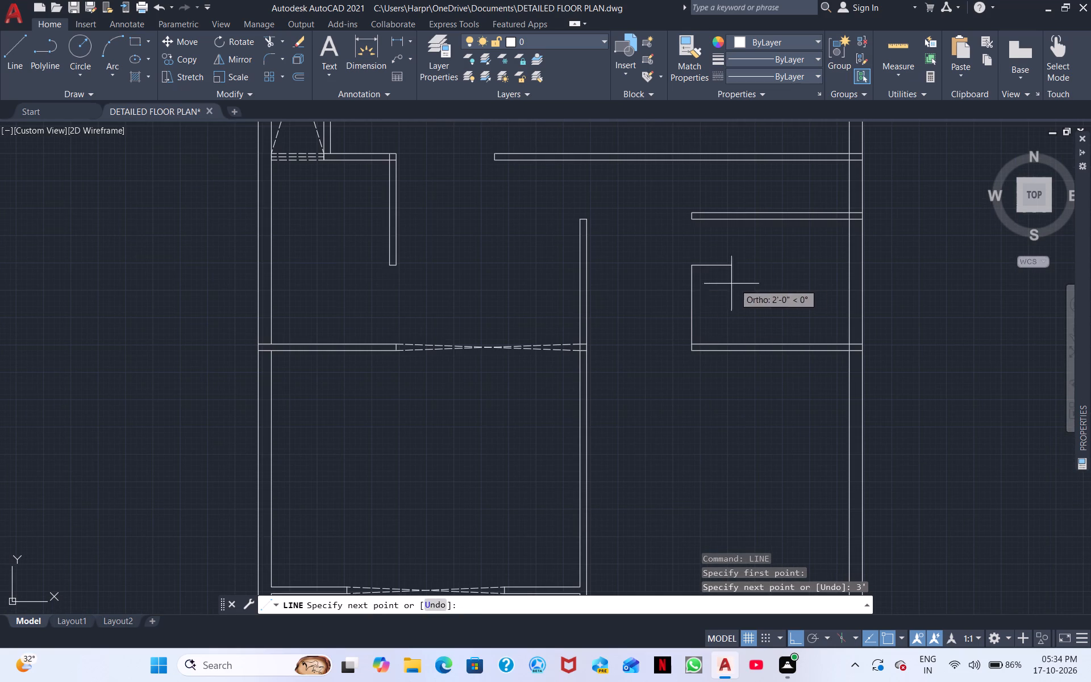
pyautogui.press('Escape')
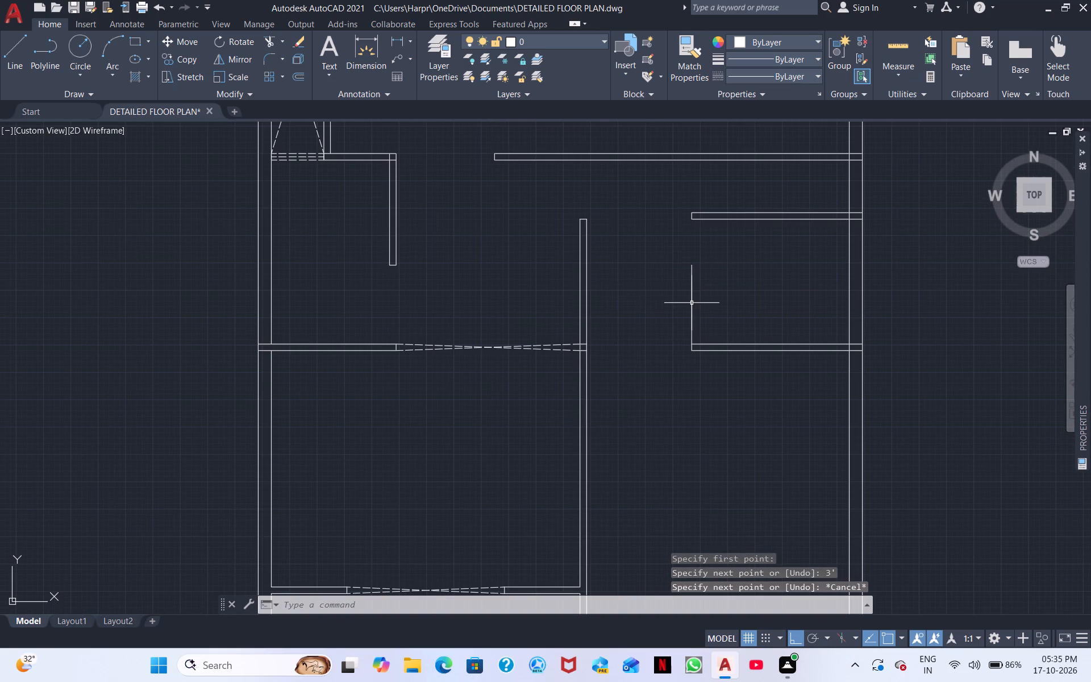
# Erase the 3' line standing on the west end of the lower cross wall's eastern segment.
pyautogui.click(692, 303)
pyautogui.rightClick(745, 298)
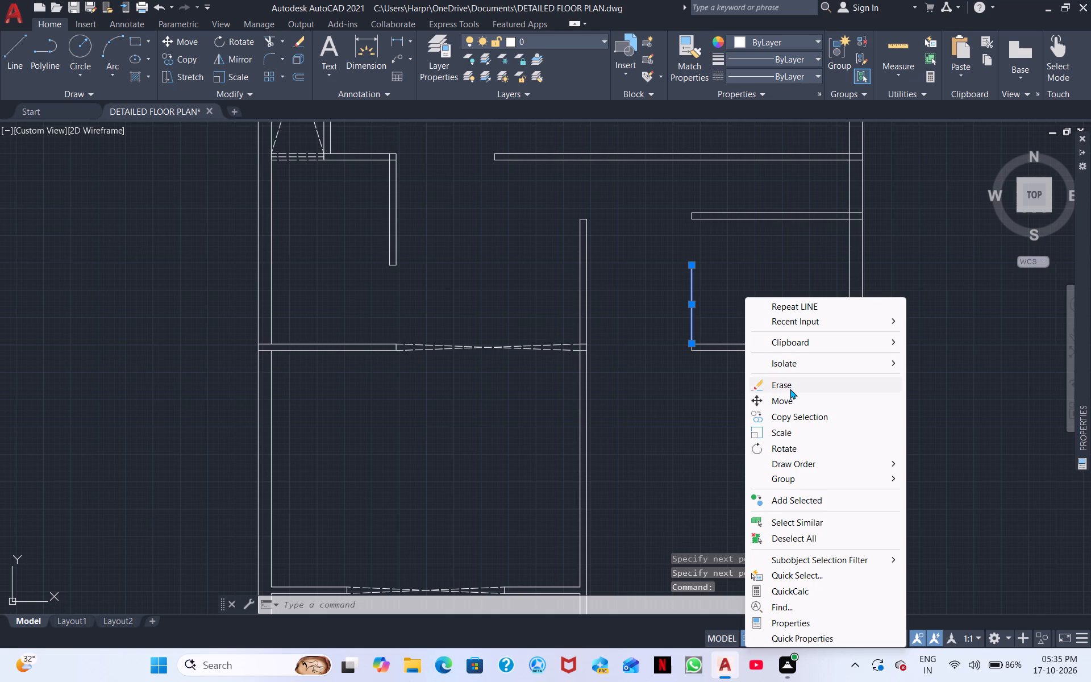
pyautogui.click(788, 383)
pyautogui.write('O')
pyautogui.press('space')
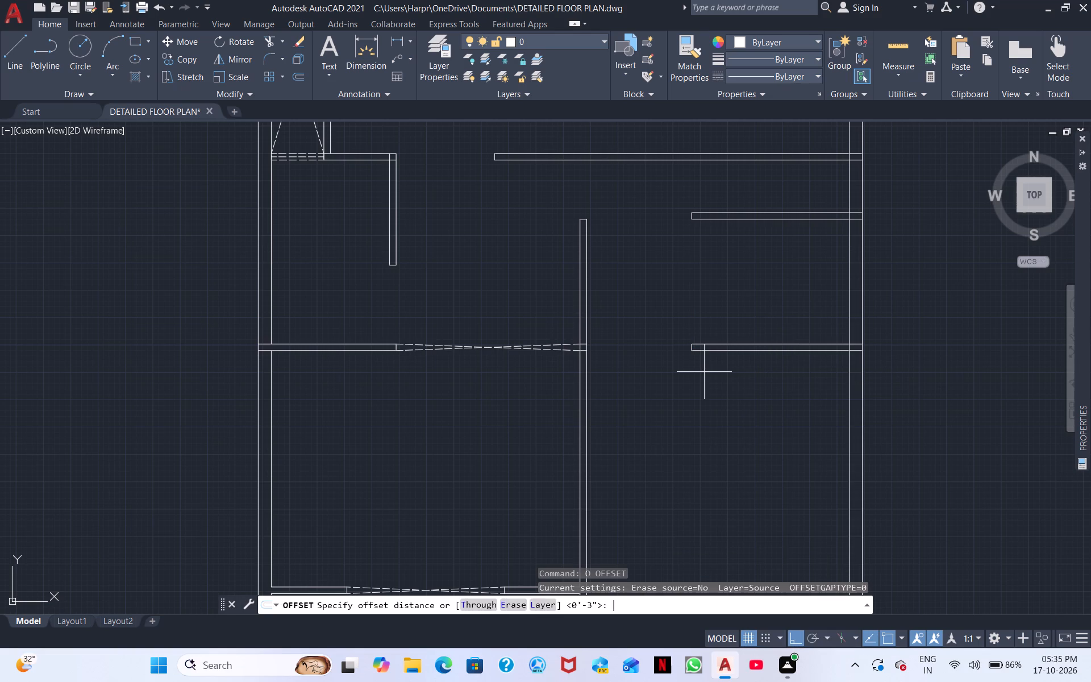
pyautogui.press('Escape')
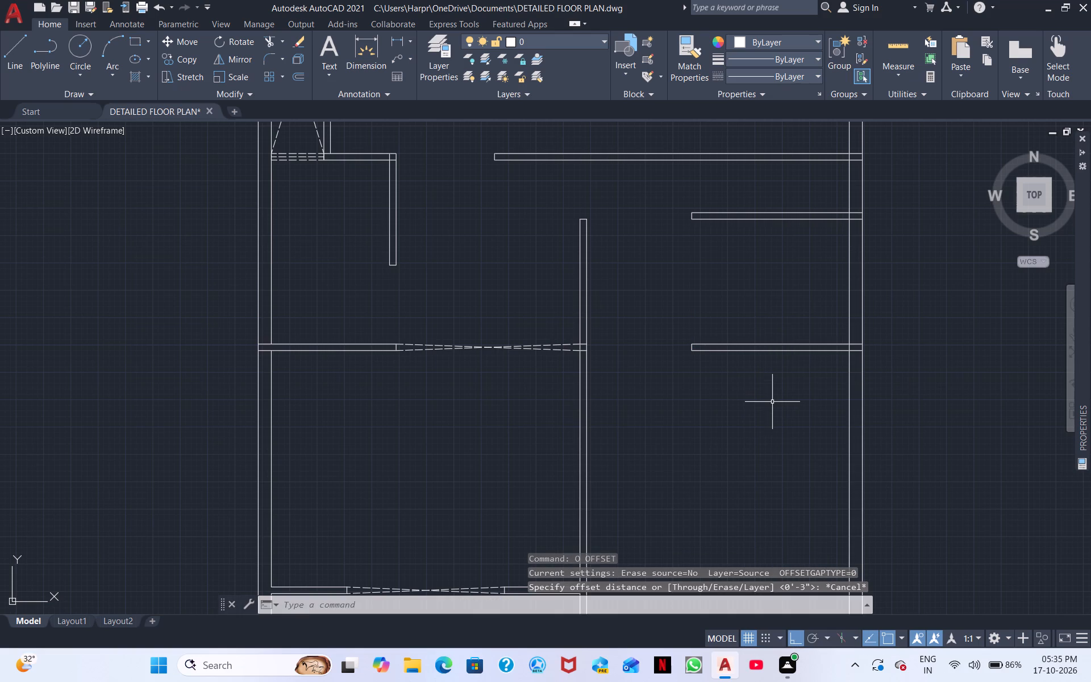
# Draw a 2' line north from the upper west corner of the lower cross wall's eastern segment.
pyautogui.write('L')
pyautogui.press('space')
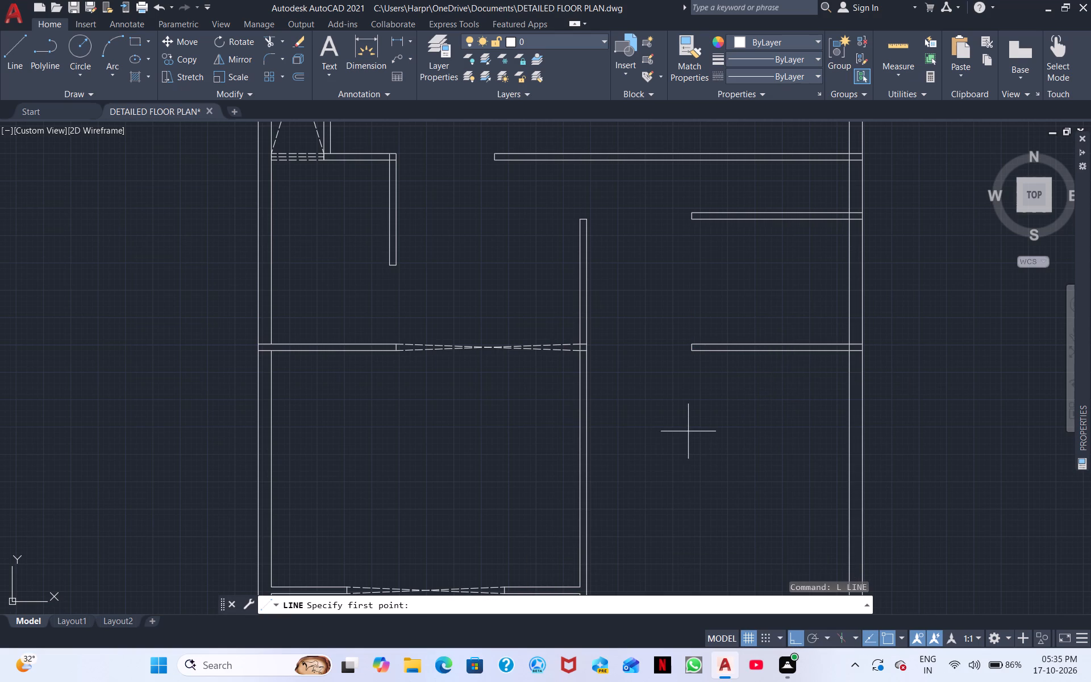
pyautogui.scroll(1, 669, 415)
pyautogui.click(701, 303)
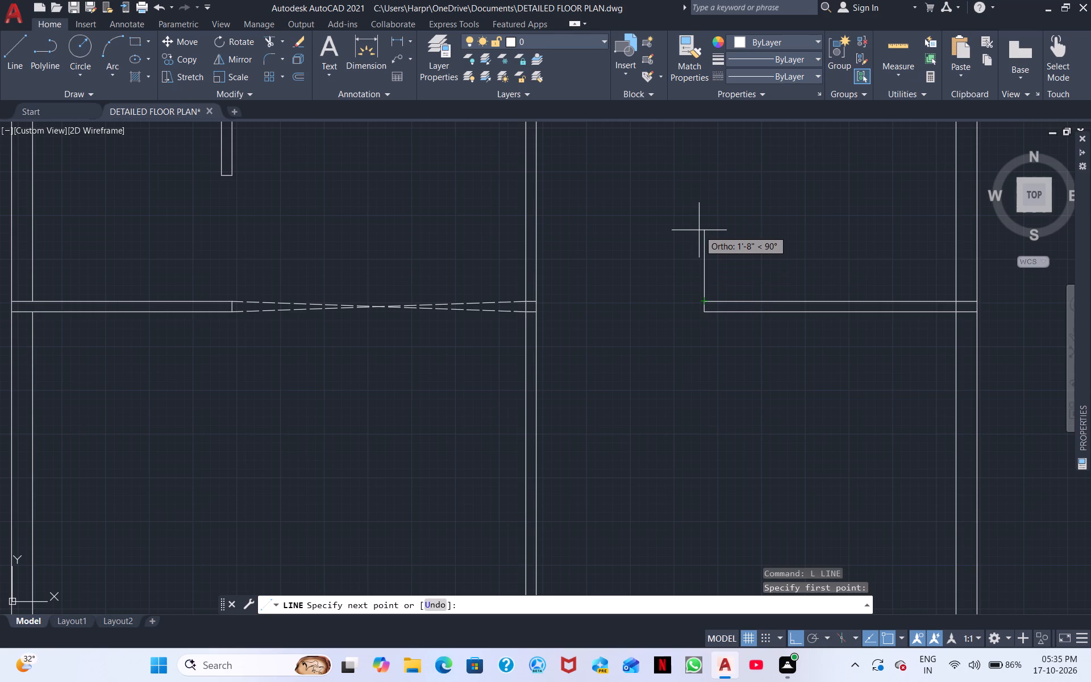
pyautogui.write("2'")
pyautogui.press('Return')
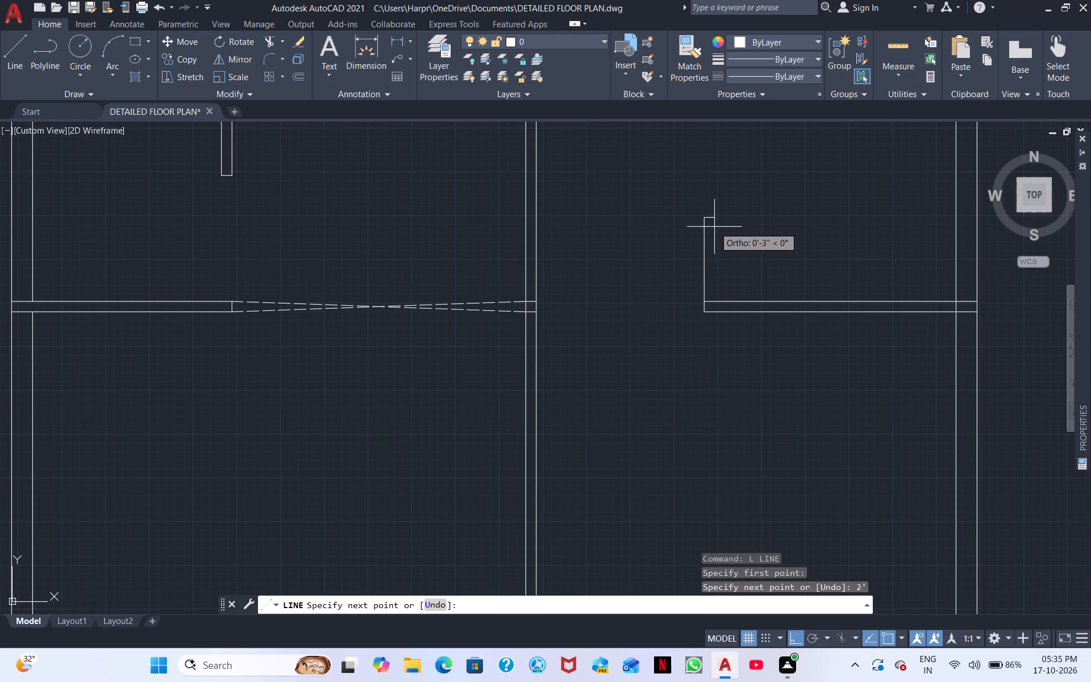
pyautogui.press('Escape')
# Offset the new 2' line 3" to the east to form the short wall's second face.
pyautogui.scroll(-1, 735, 231)
pyautogui.moveTo(739, 240); pyautogui.dragTo(713, 297, button='middle')
pyautogui.write('O')
pyautogui.press('space')
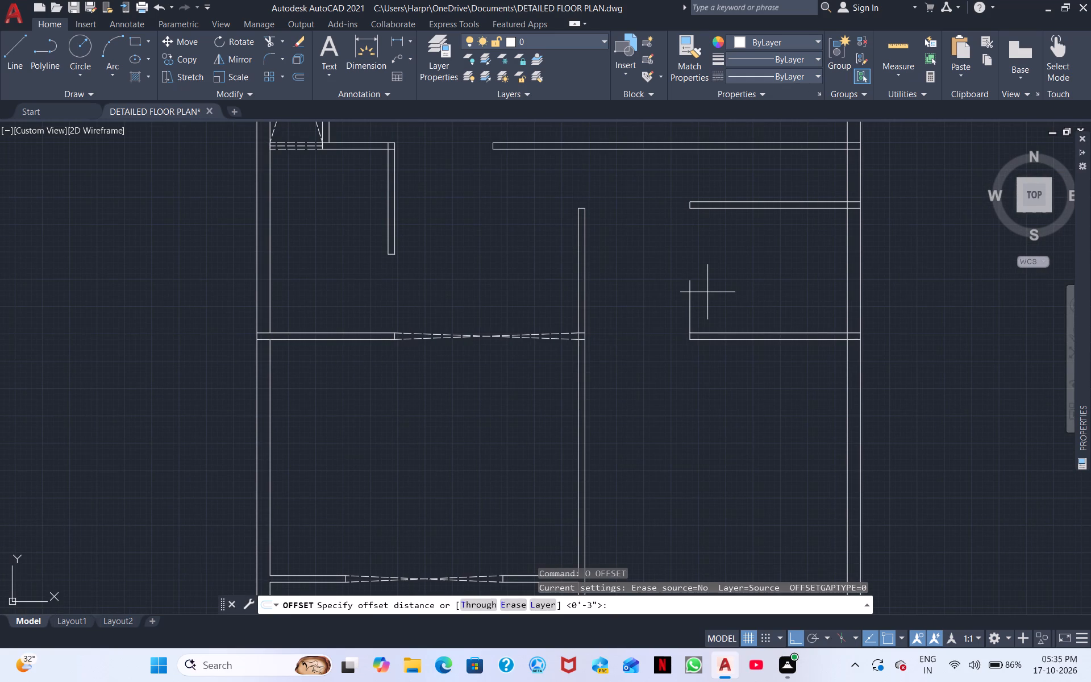
pyautogui.press('space')
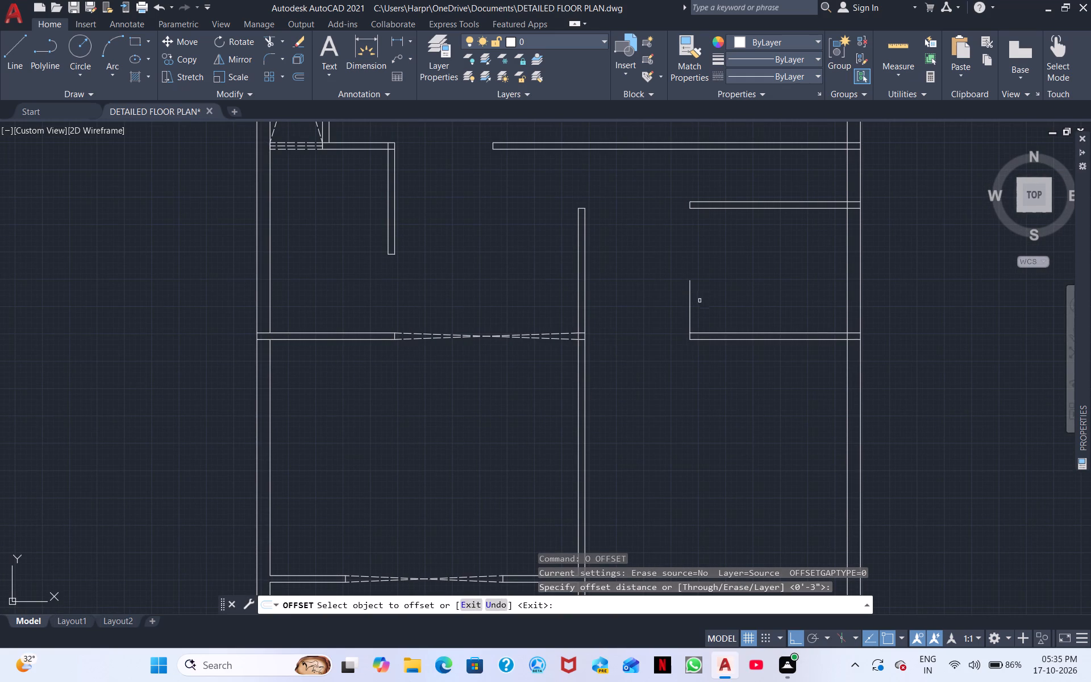
pyautogui.click(690, 315)
pyautogui.click(710, 316)
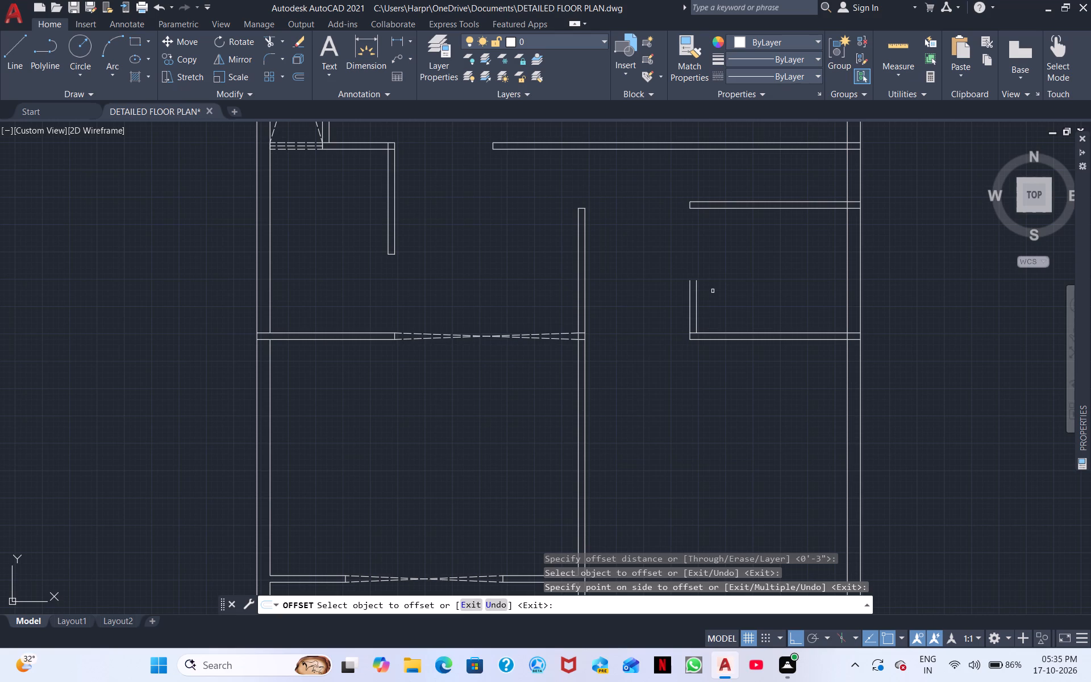
pyautogui.press('Escape')
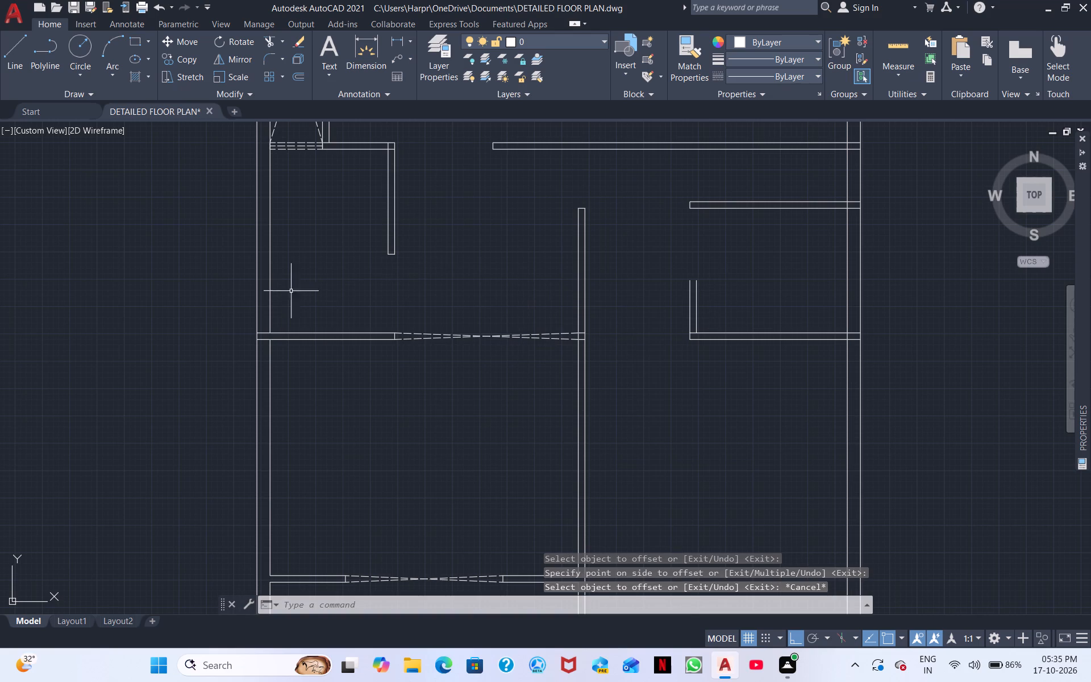
# Draw a line from the lower west corner of the cross wall's eastern segment west to the vertical partition's east face.
pyautogui.click(19, 52)
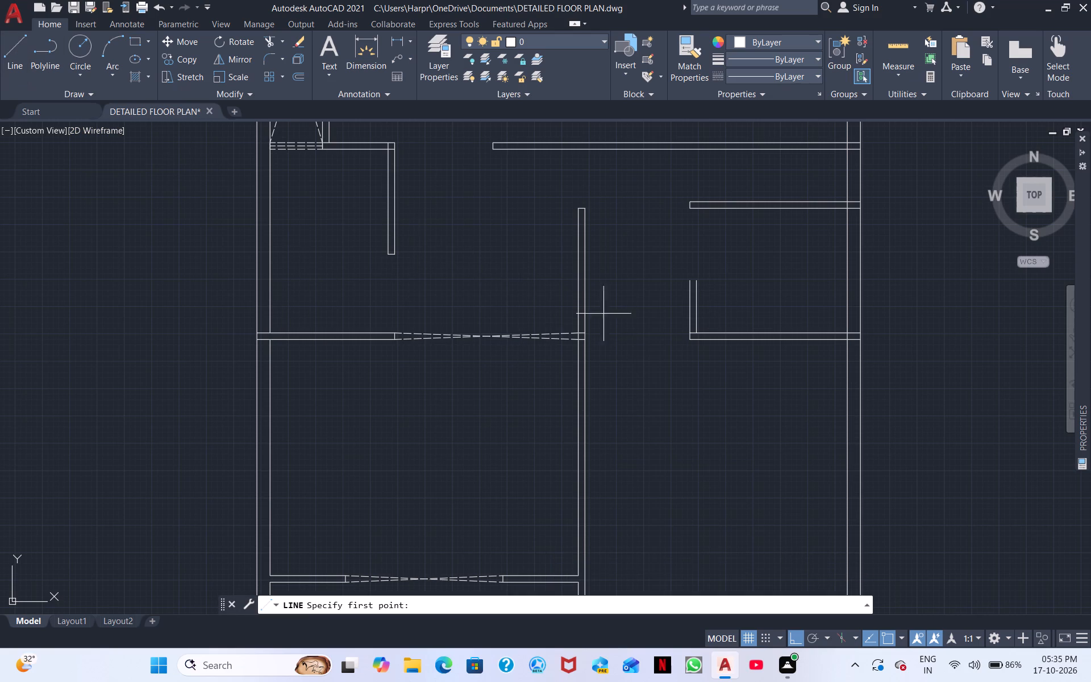
pyautogui.scroll(1, 689, 338)
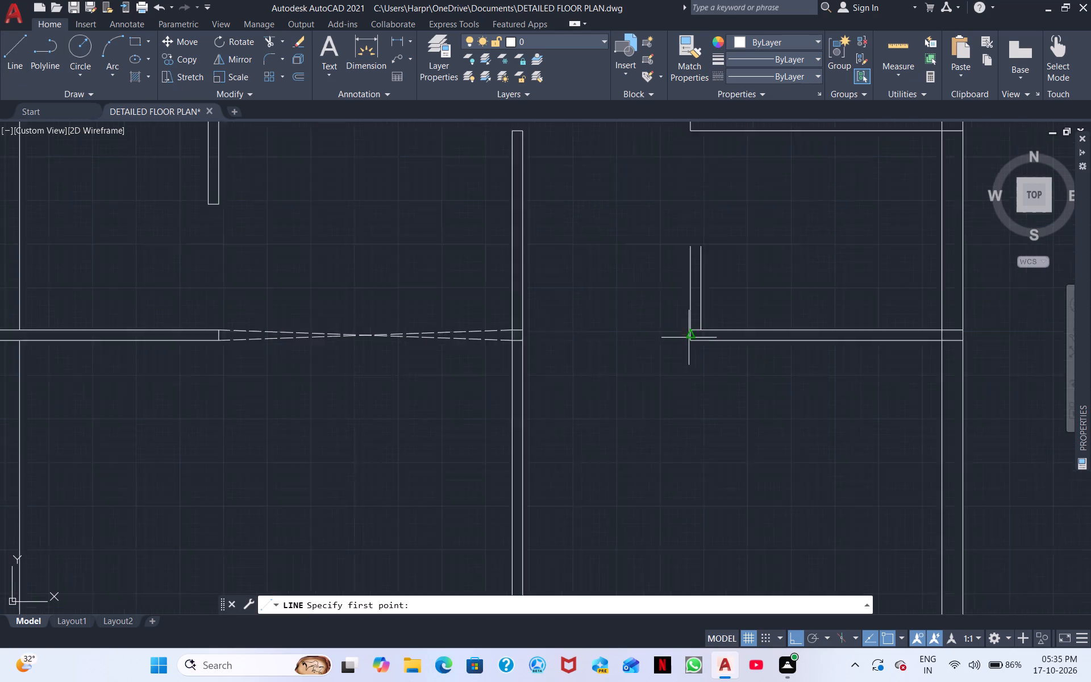
pyautogui.scroll(3, 689, 338)
pyautogui.click(696, 347)
pyautogui.moveTo(389, 390); pyautogui.dragTo(948, 371, button='middle')
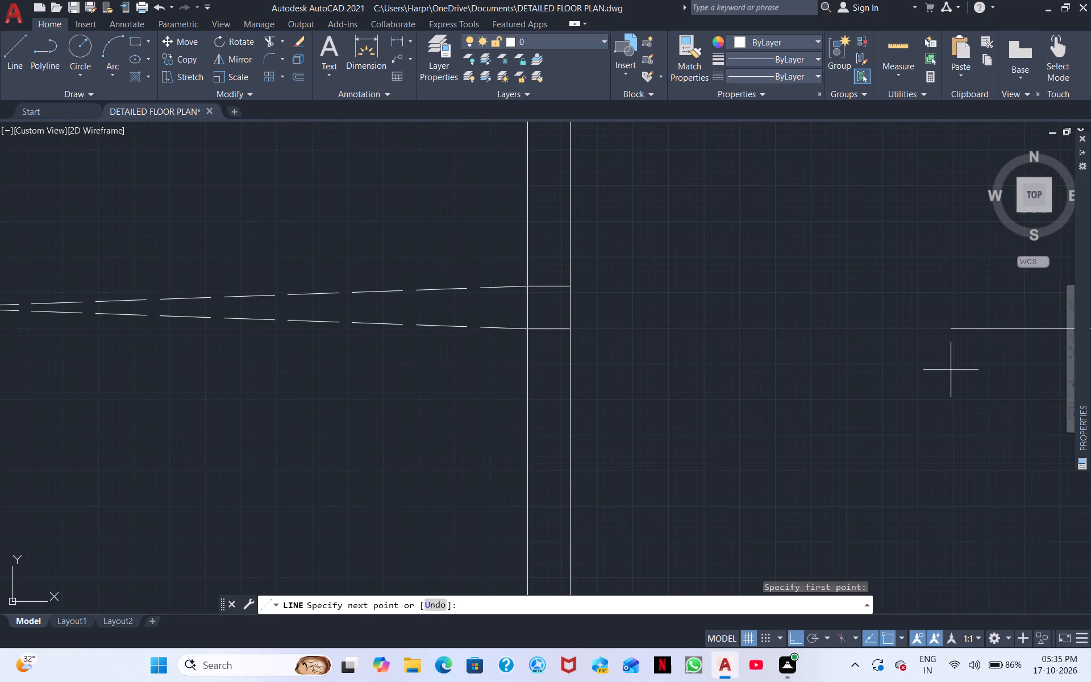
pyautogui.click(571, 334)
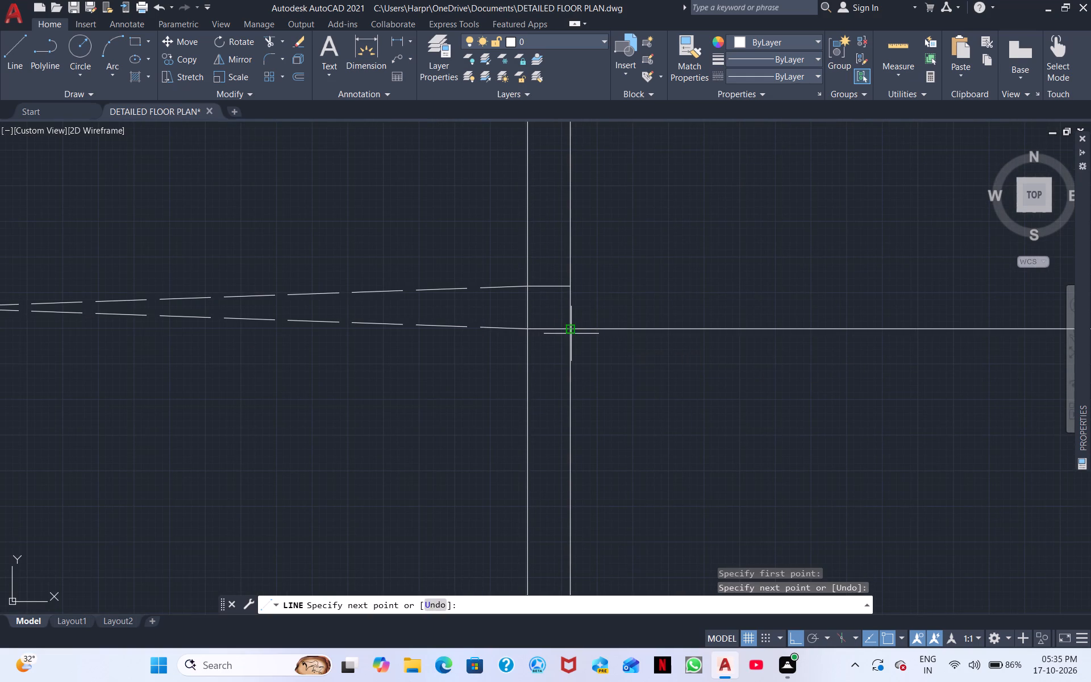
pyautogui.press('Escape')
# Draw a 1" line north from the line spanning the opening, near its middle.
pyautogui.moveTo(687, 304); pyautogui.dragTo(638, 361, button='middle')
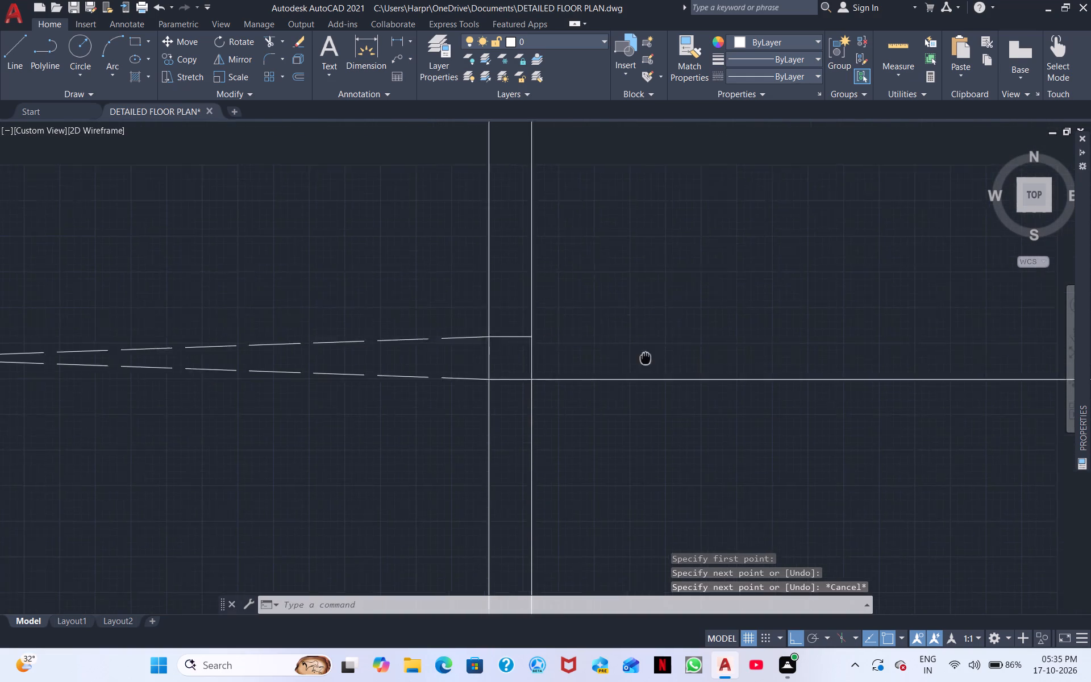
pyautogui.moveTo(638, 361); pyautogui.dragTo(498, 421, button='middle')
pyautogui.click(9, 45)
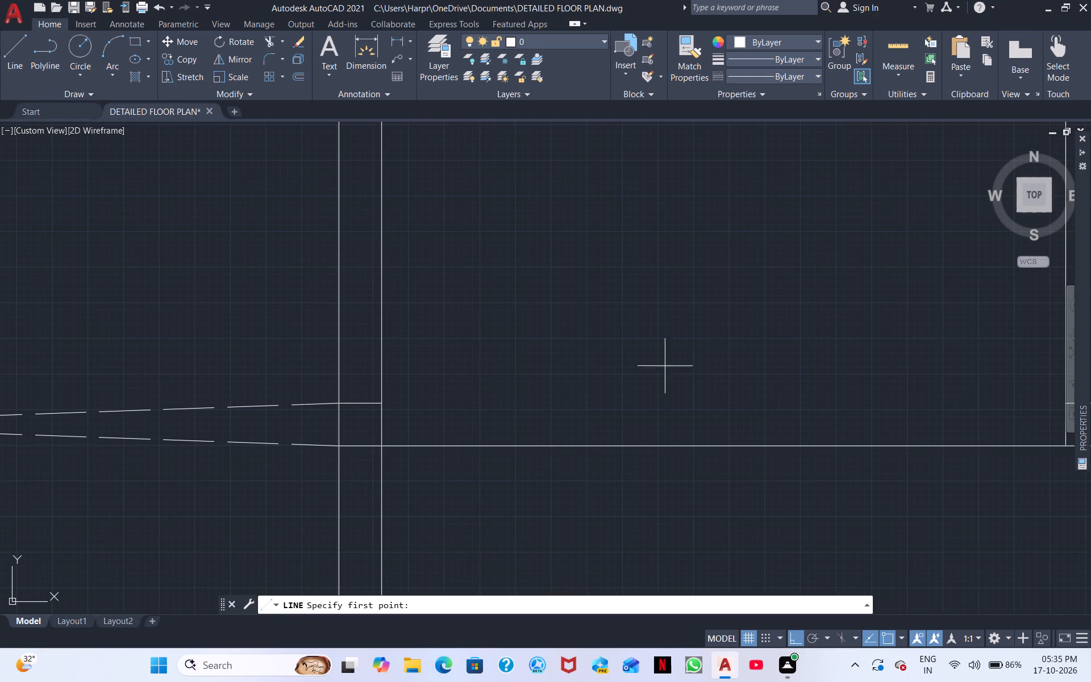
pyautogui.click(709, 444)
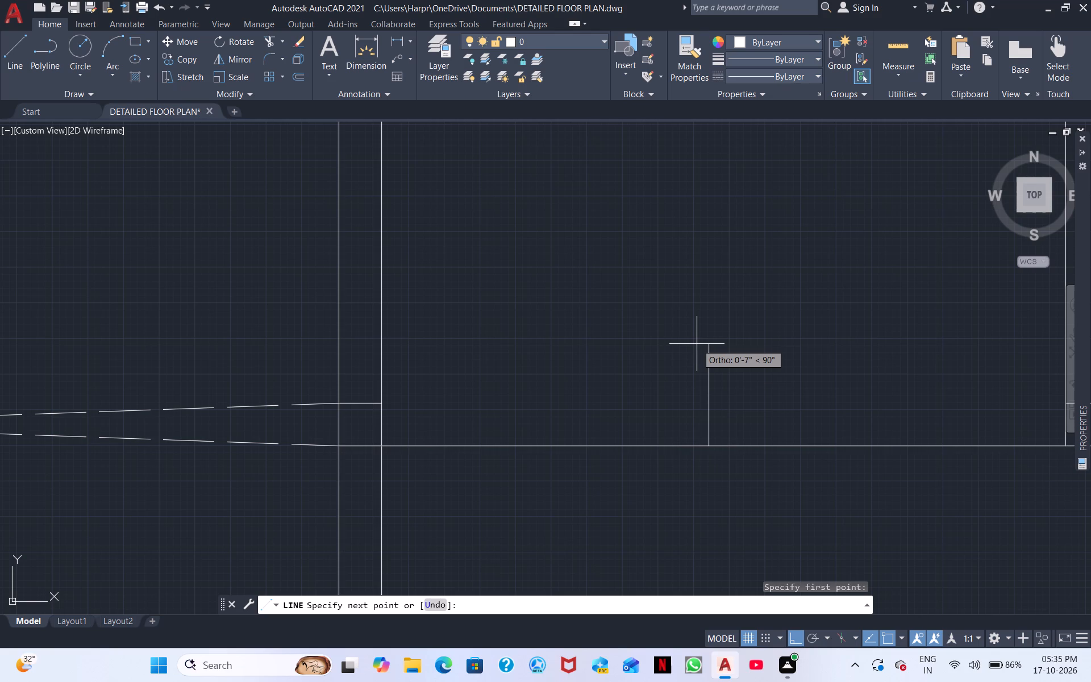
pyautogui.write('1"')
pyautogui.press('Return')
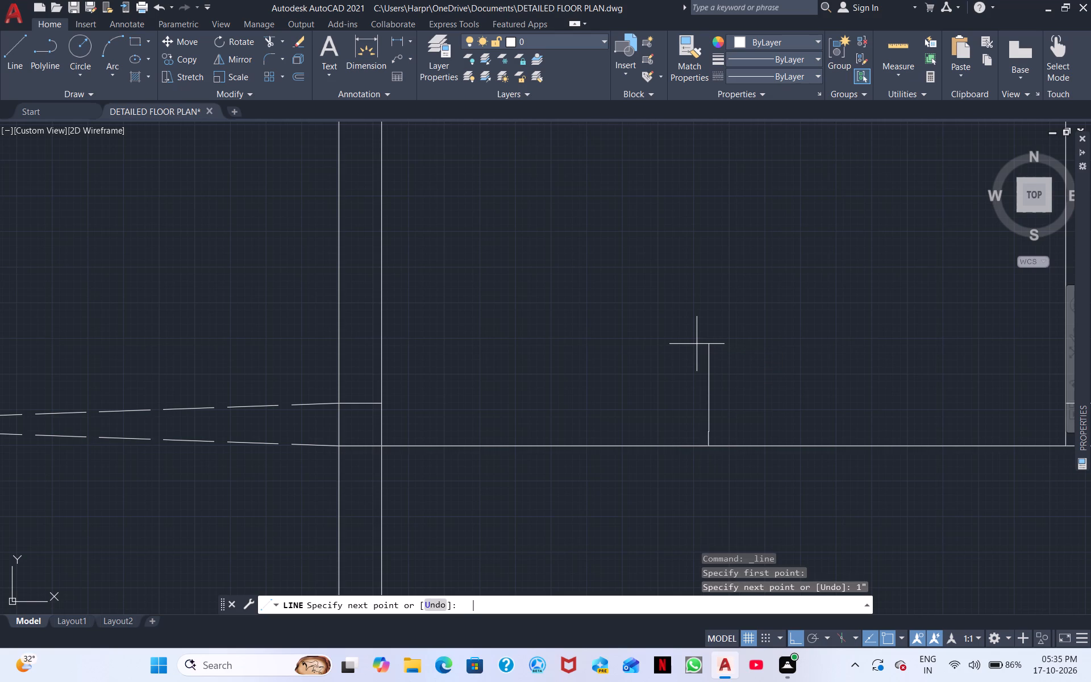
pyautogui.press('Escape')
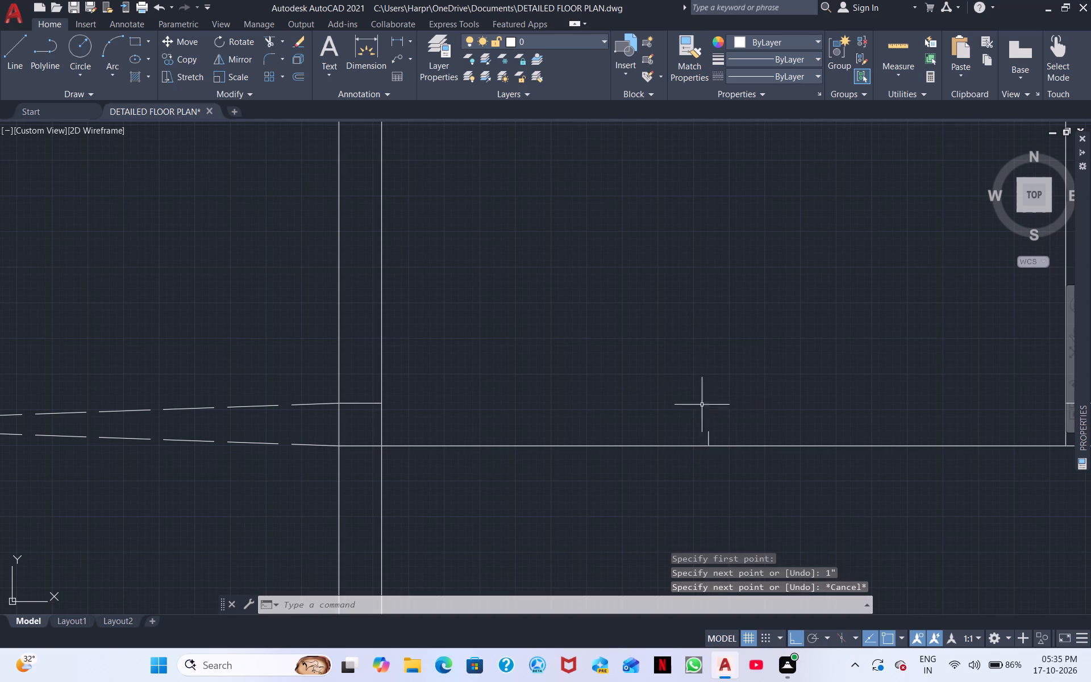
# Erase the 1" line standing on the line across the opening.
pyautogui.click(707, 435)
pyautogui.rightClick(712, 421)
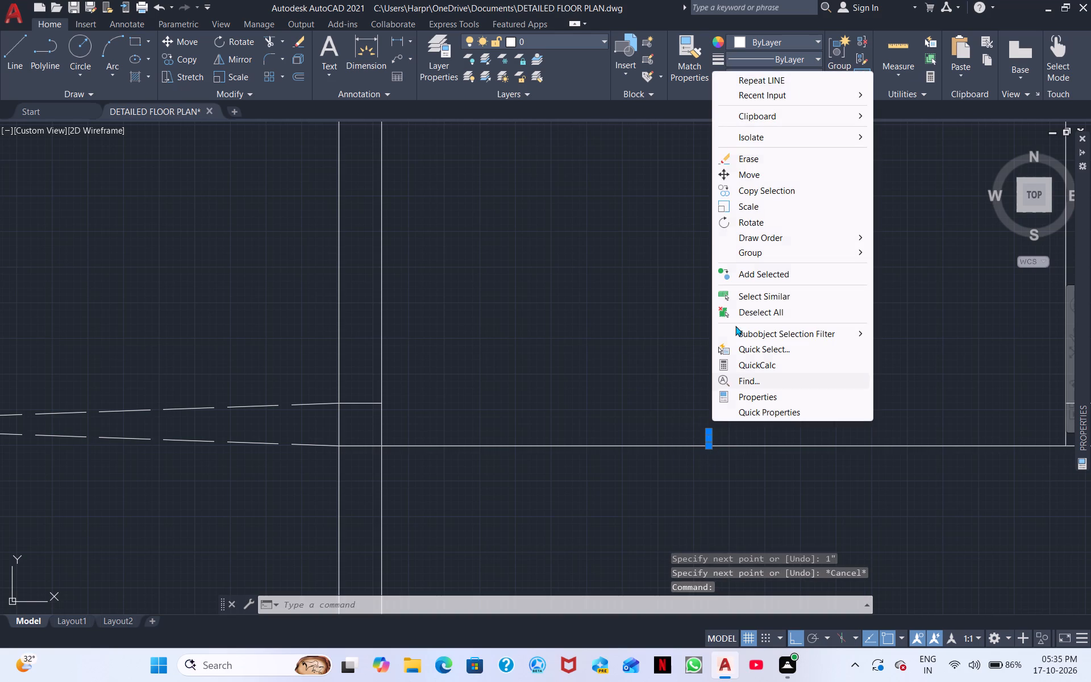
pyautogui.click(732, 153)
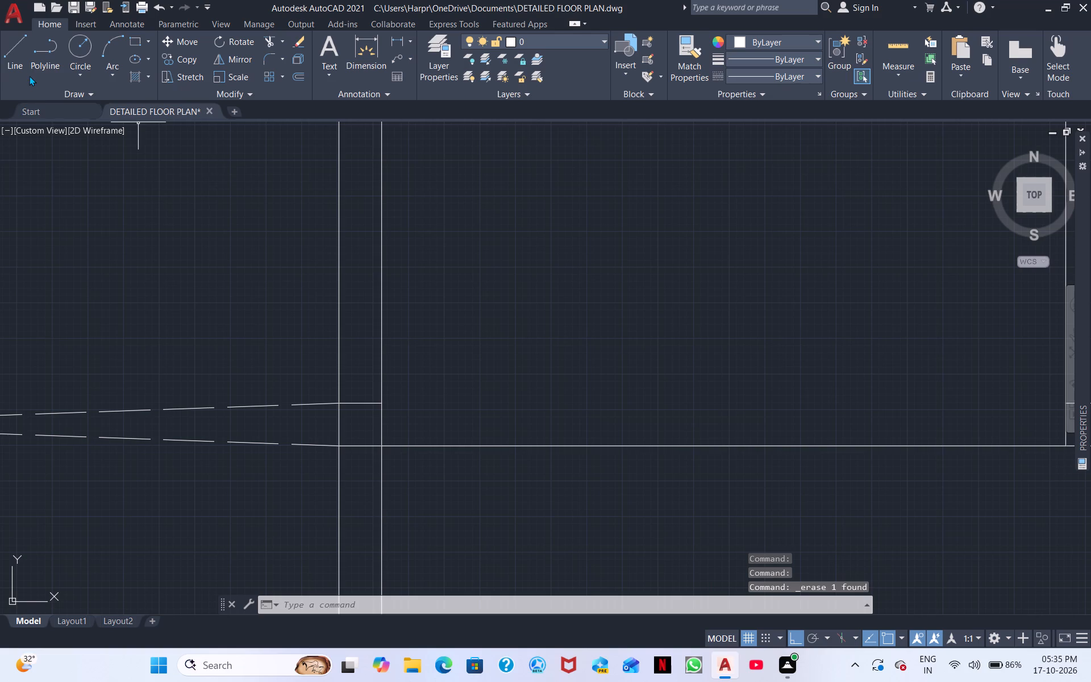
# Draw a 1' line north from the midpoint of the line spanning the opening.
pyautogui.click(16, 51)
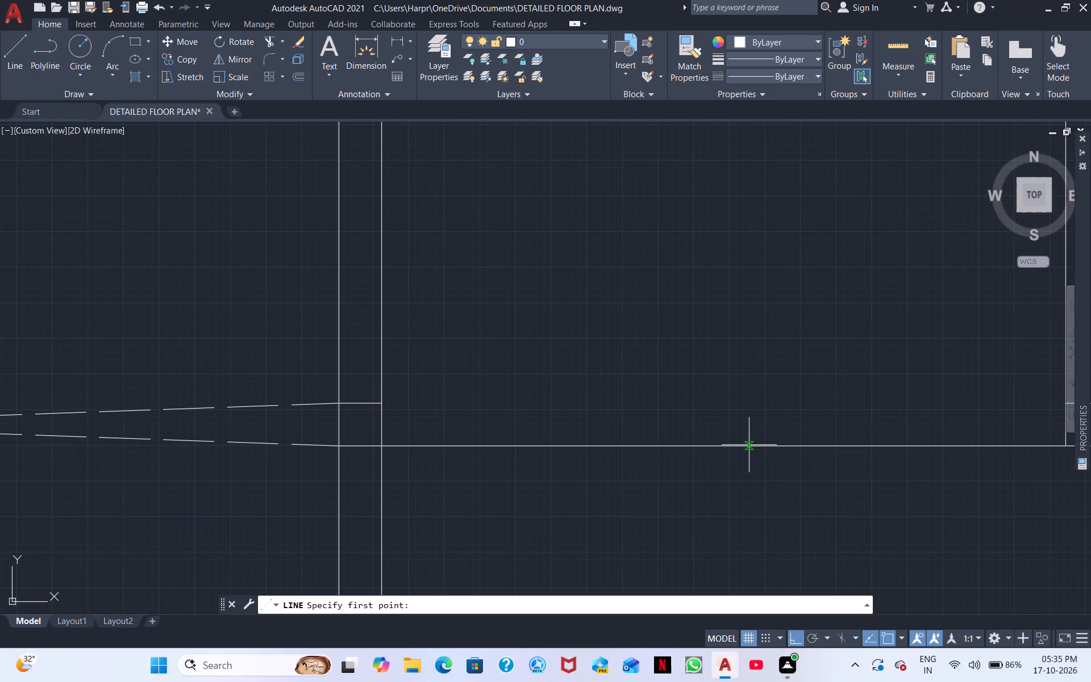
pyautogui.click(730, 449)
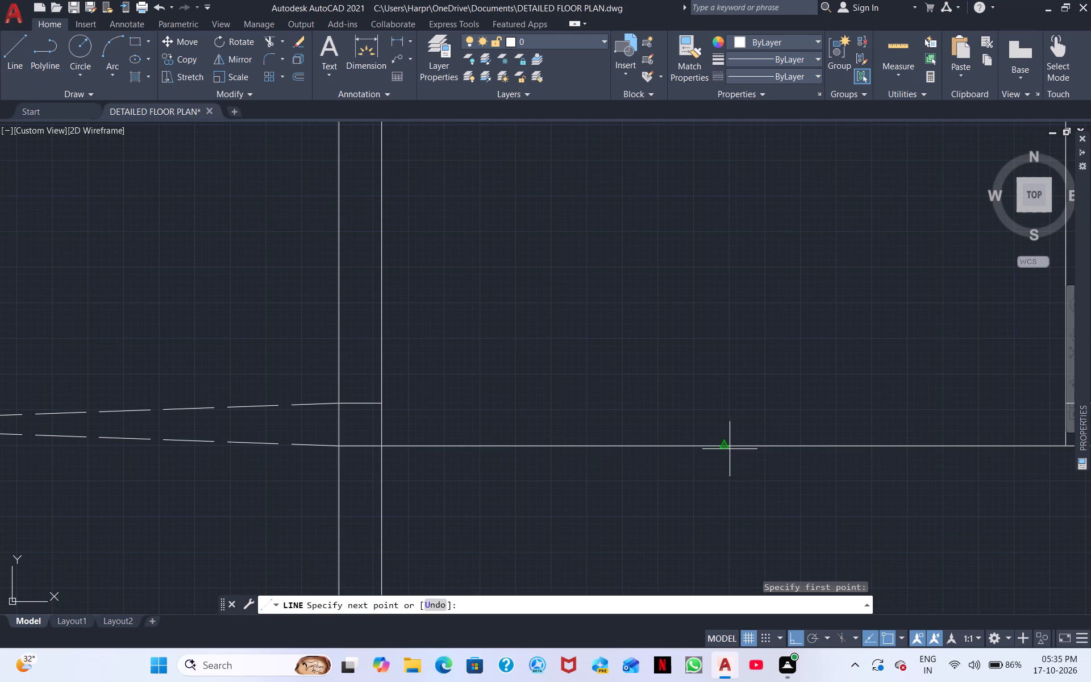
pyautogui.write("1'")
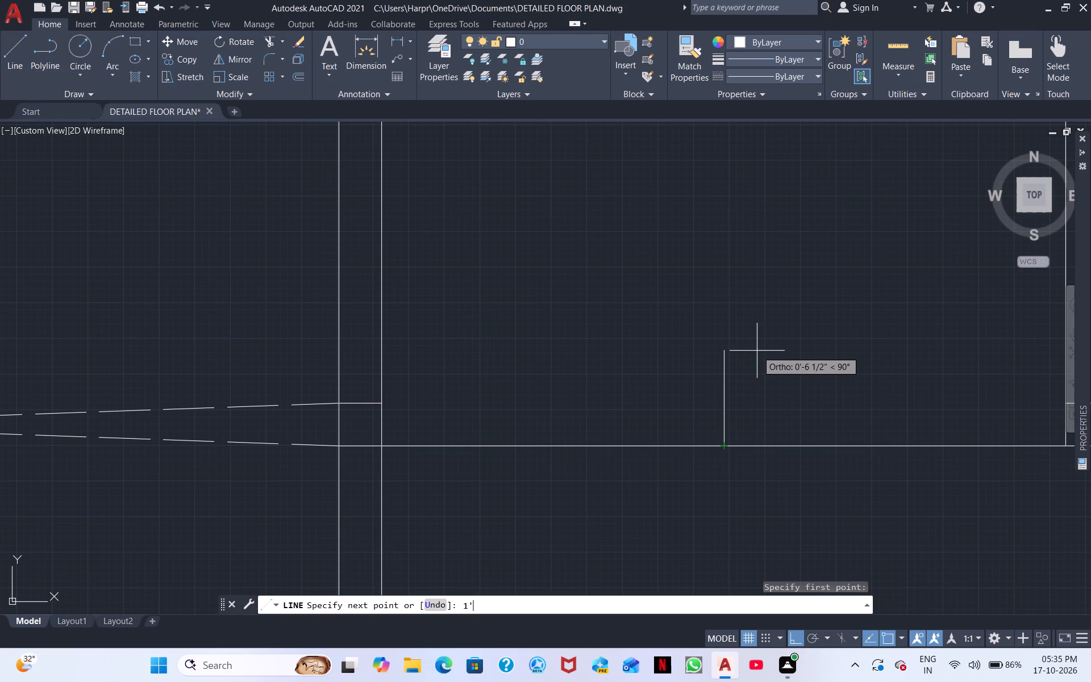
pyautogui.press('Return')
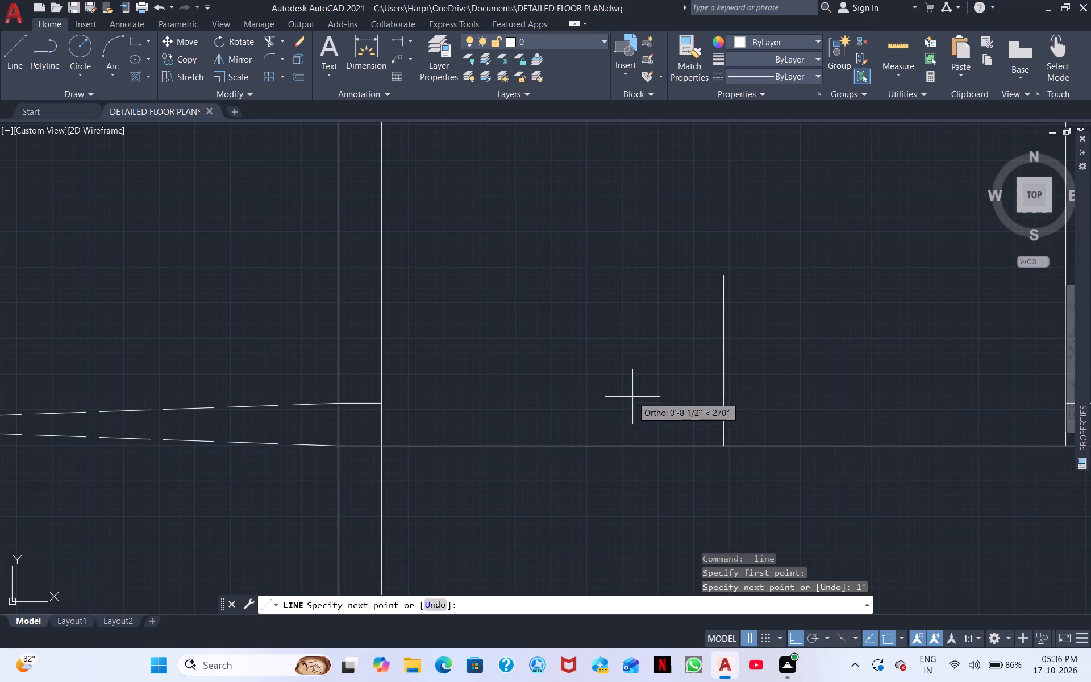
pyautogui.scroll(-3, 800, 313)
pyautogui.press('Escape')
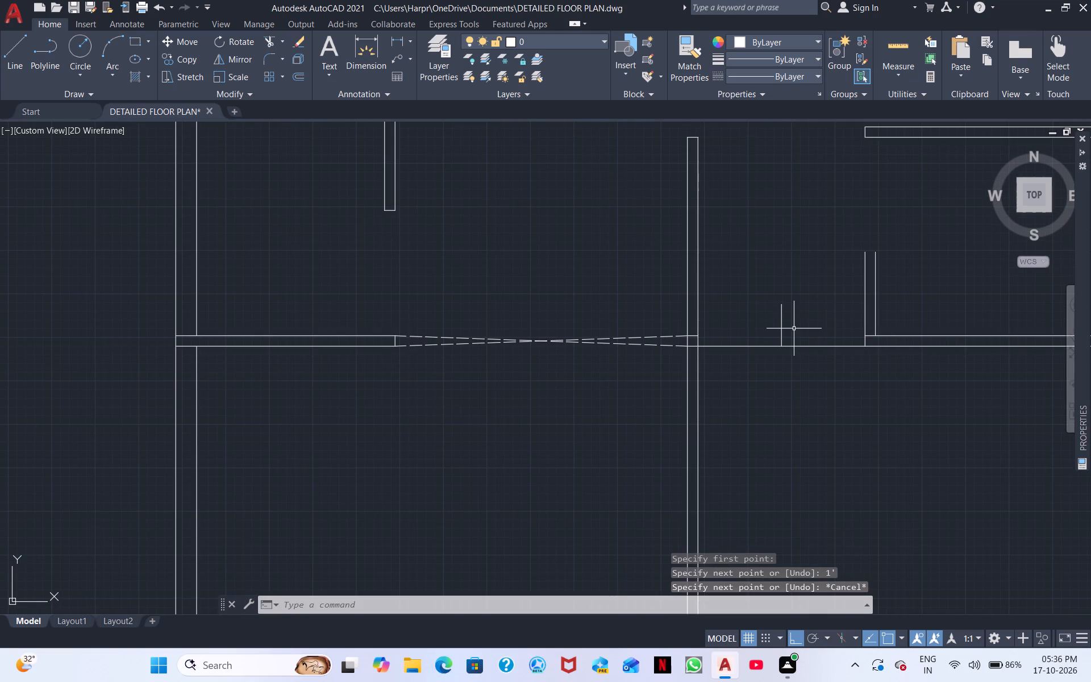
# Draw a 5" line north from the line spanning the opening, just west of the 1' midpoint line.
pyautogui.press('o')
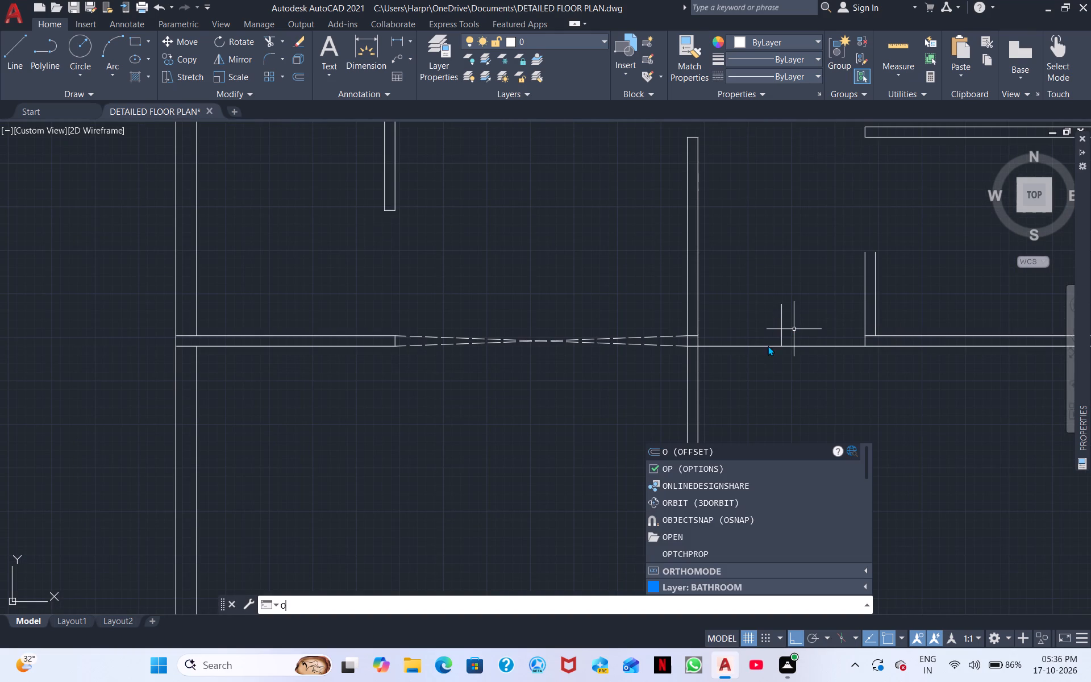
pyautogui.press('Escape')
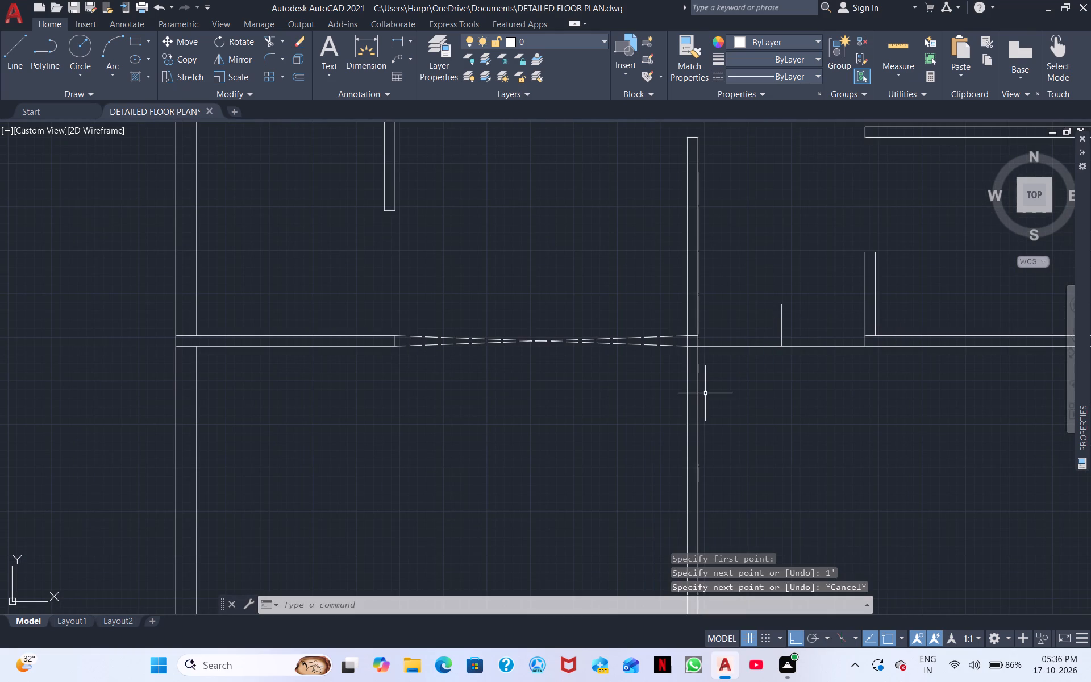
pyautogui.write('L')
pyautogui.press('space')
pyautogui.scroll(2, 755, 371)
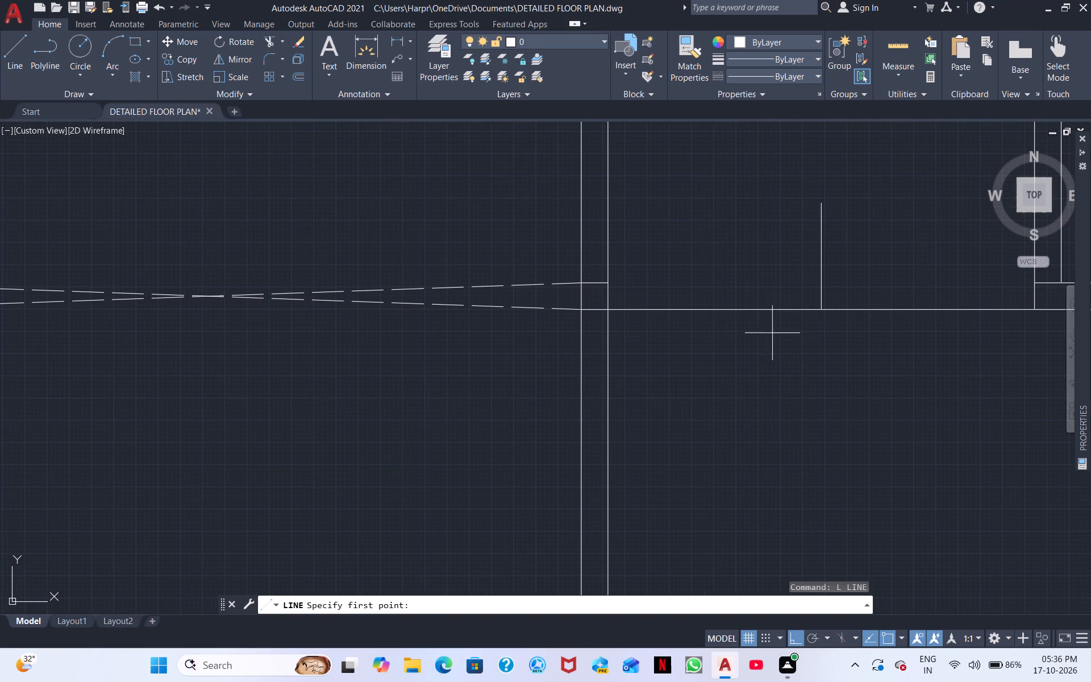
pyautogui.click(792, 310)
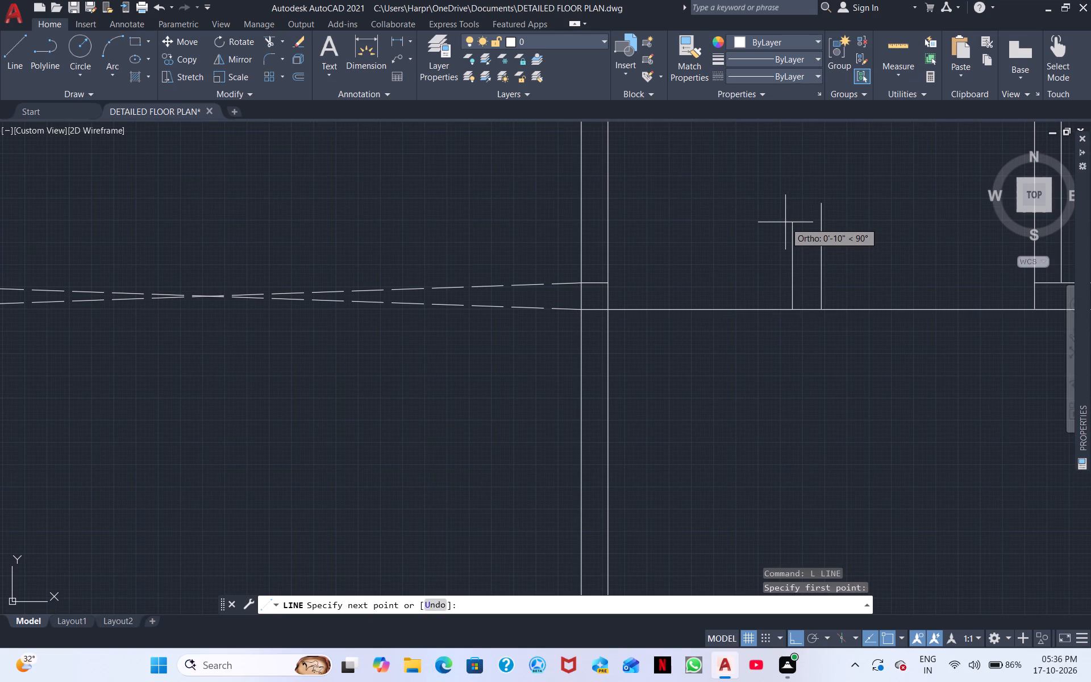
pyautogui.write('5"')
pyautogui.press('Return')
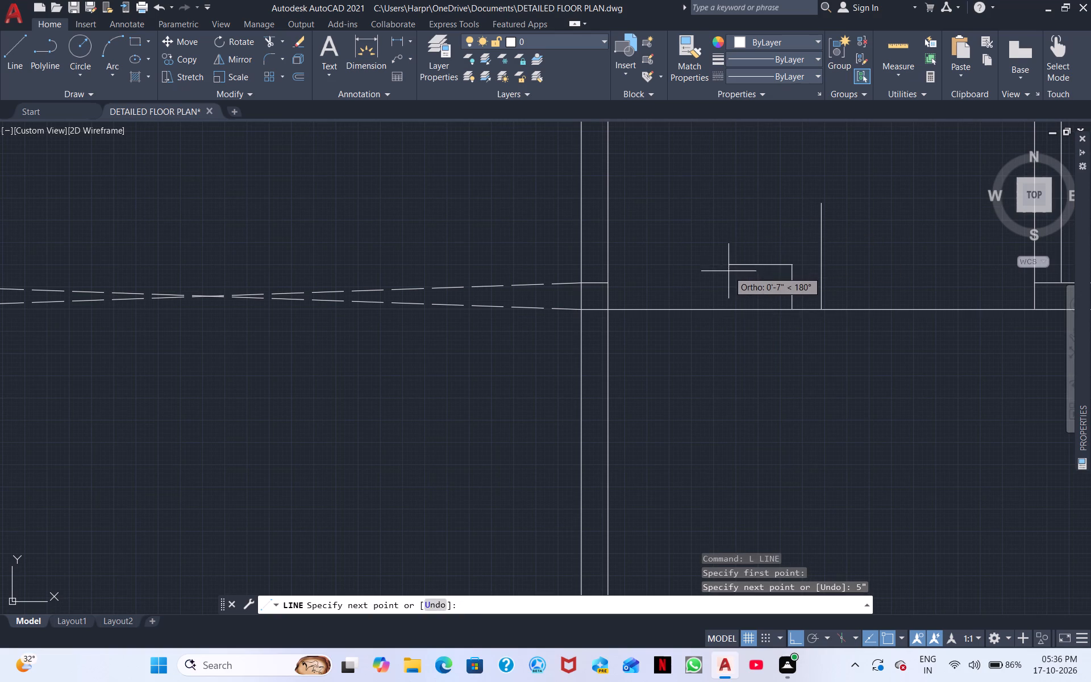
pyautogui.press('Escape')
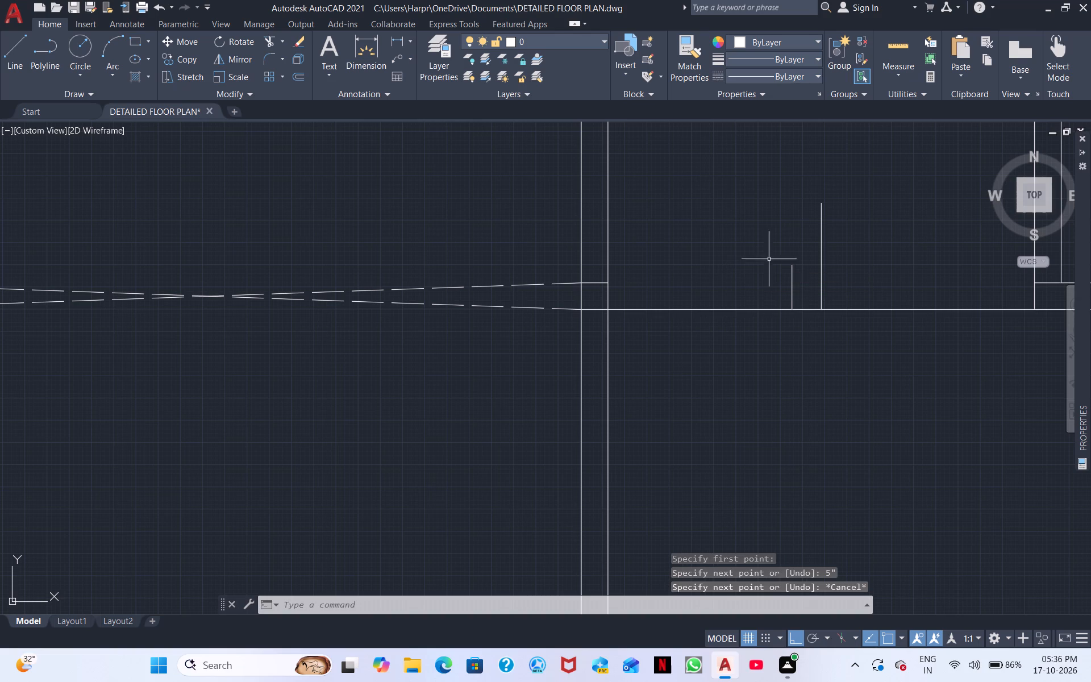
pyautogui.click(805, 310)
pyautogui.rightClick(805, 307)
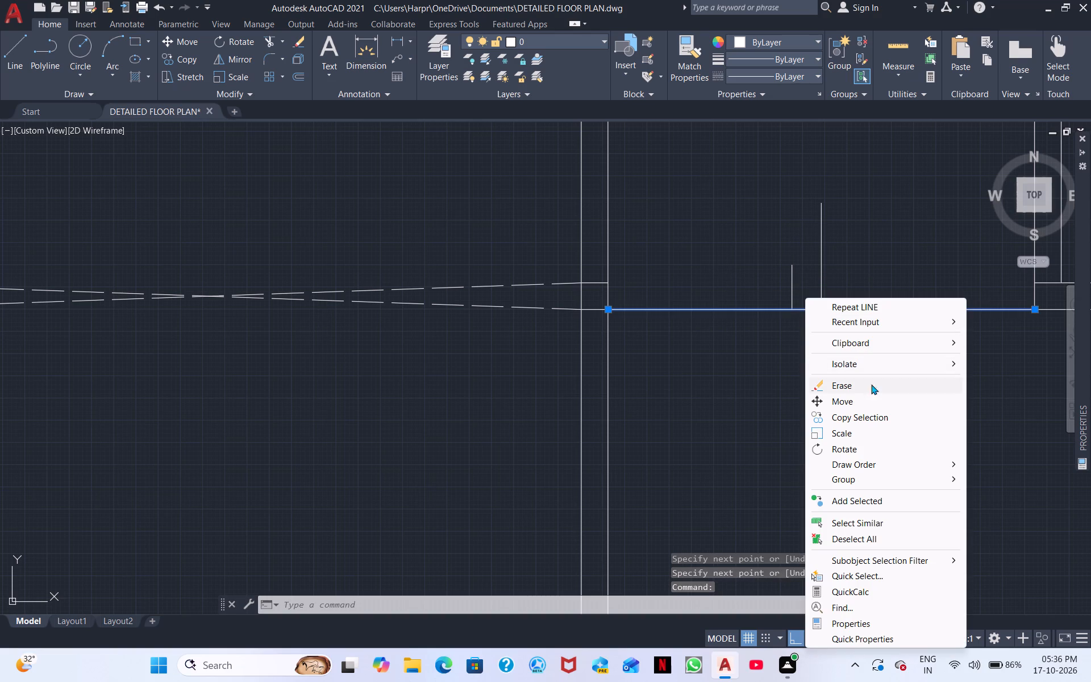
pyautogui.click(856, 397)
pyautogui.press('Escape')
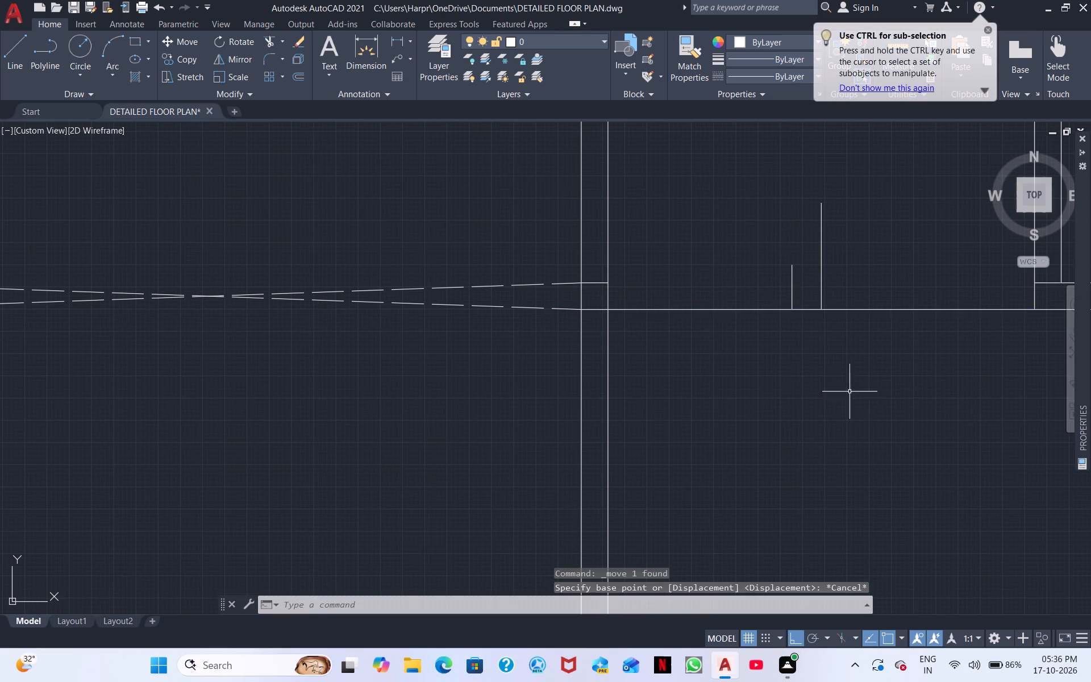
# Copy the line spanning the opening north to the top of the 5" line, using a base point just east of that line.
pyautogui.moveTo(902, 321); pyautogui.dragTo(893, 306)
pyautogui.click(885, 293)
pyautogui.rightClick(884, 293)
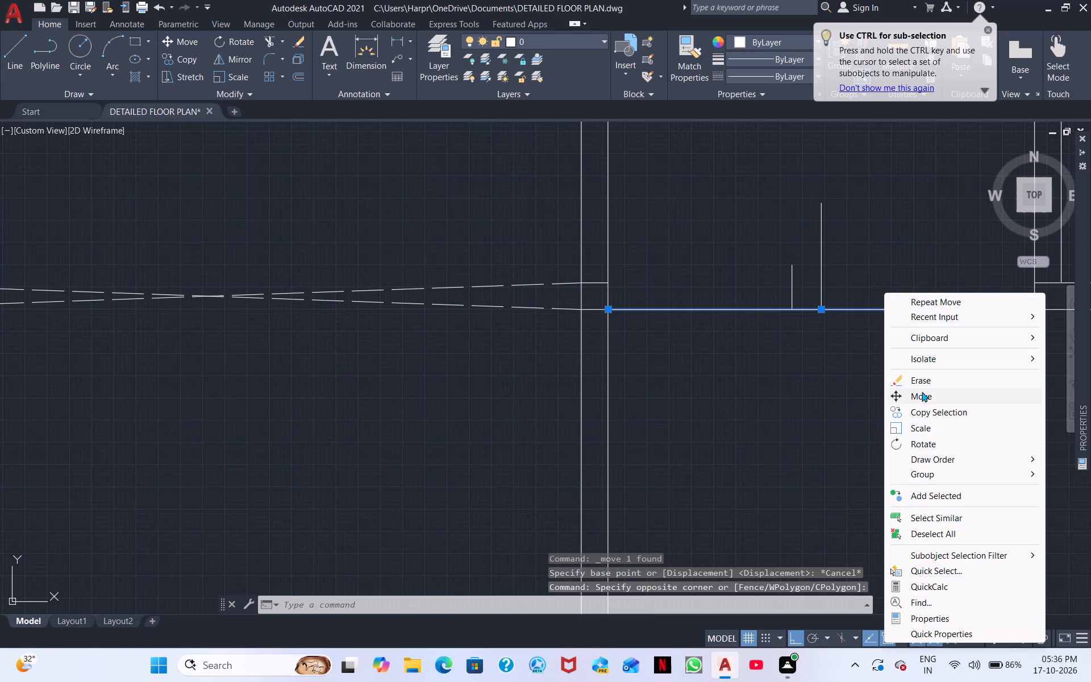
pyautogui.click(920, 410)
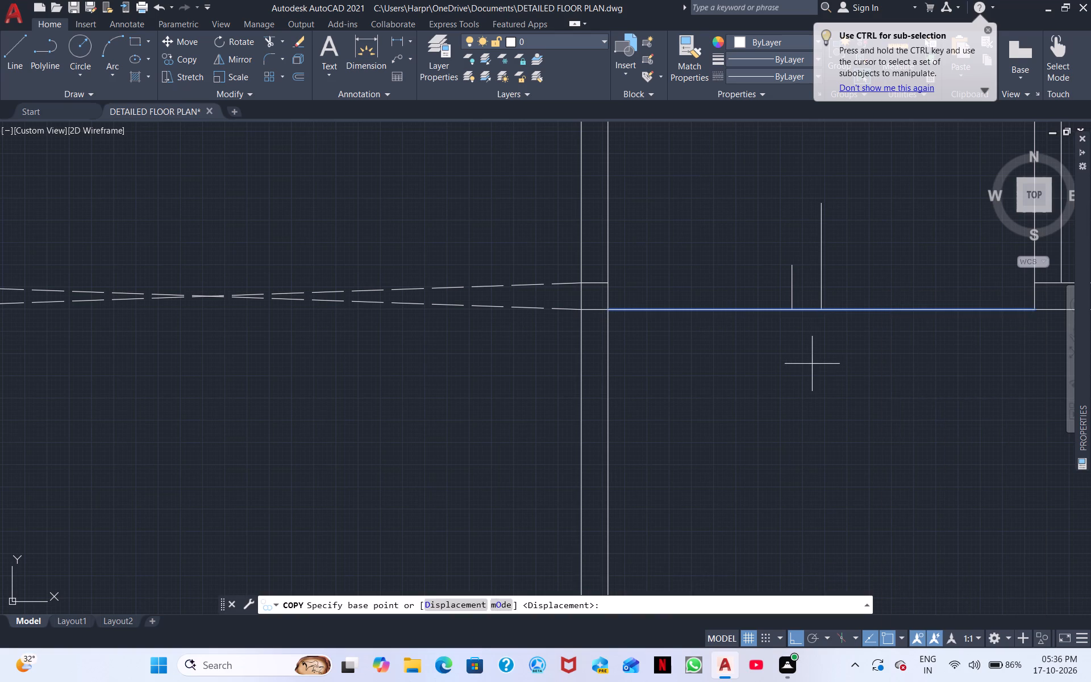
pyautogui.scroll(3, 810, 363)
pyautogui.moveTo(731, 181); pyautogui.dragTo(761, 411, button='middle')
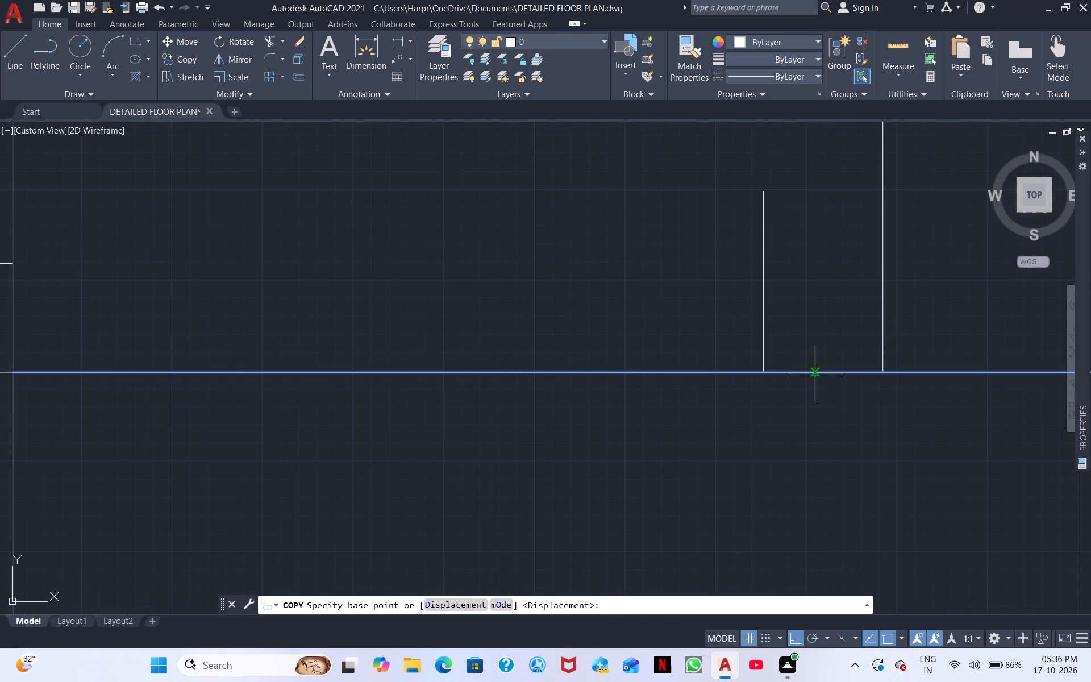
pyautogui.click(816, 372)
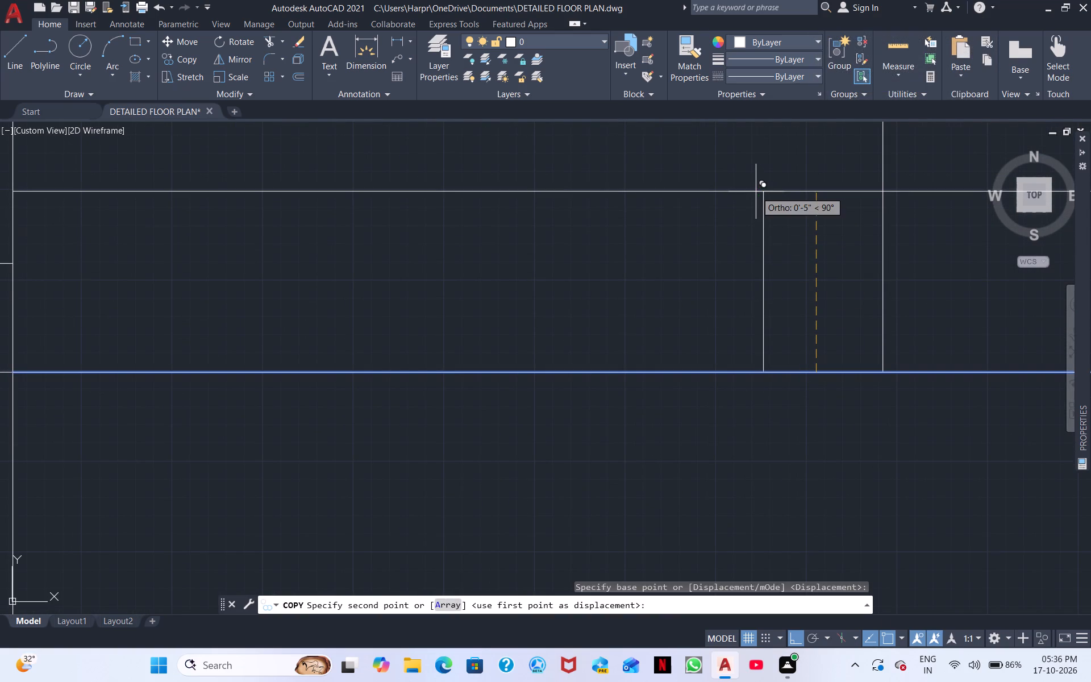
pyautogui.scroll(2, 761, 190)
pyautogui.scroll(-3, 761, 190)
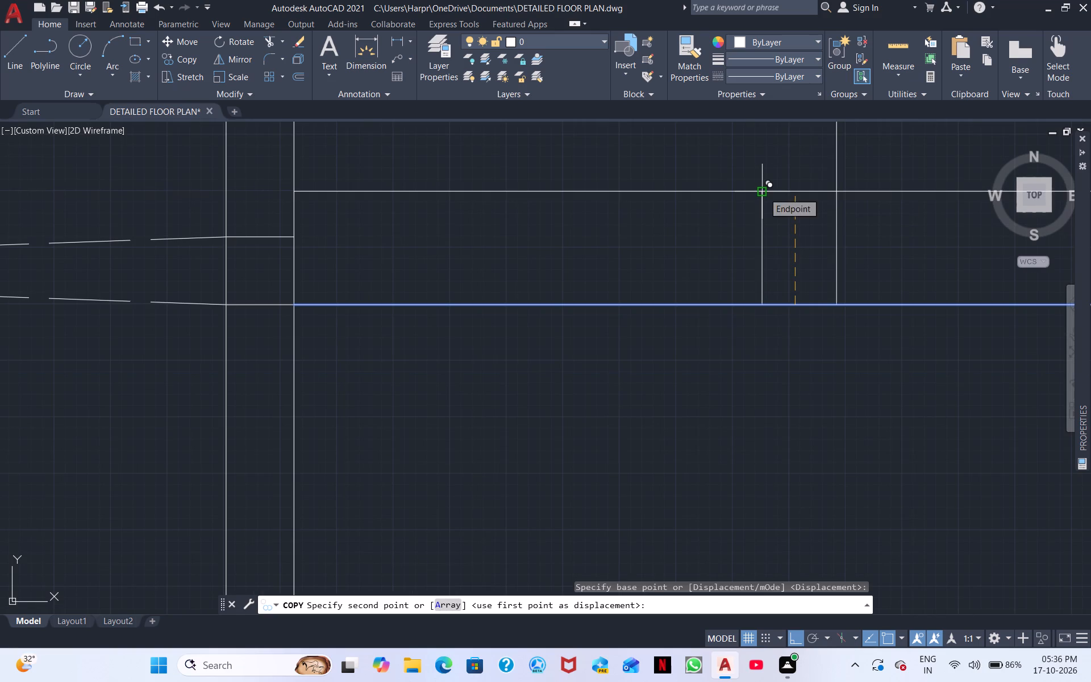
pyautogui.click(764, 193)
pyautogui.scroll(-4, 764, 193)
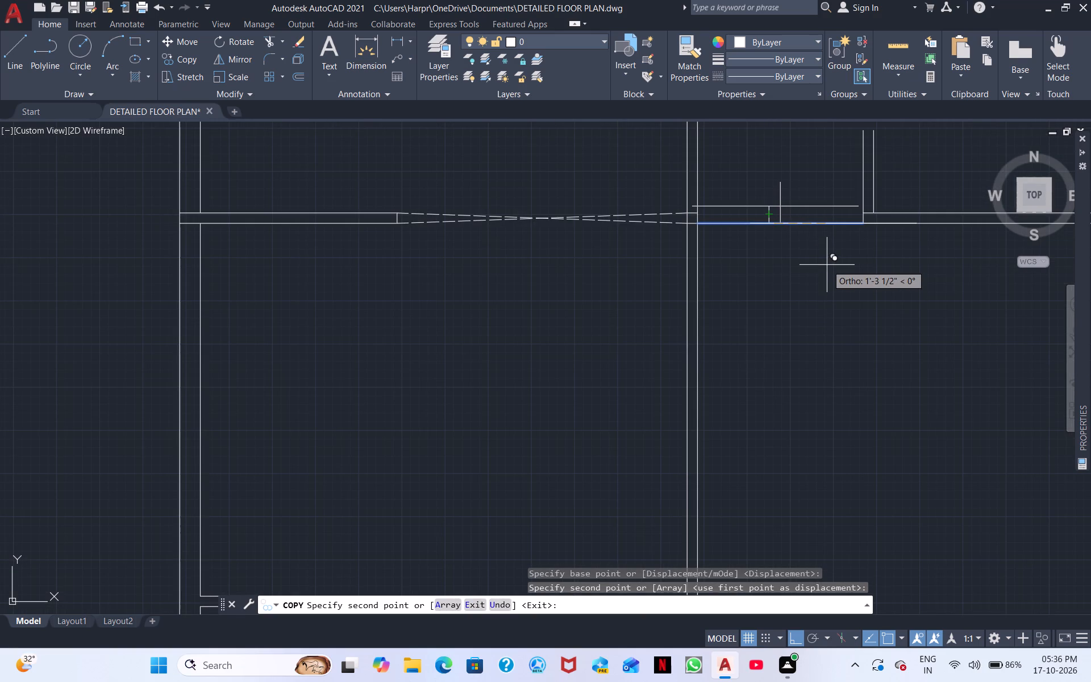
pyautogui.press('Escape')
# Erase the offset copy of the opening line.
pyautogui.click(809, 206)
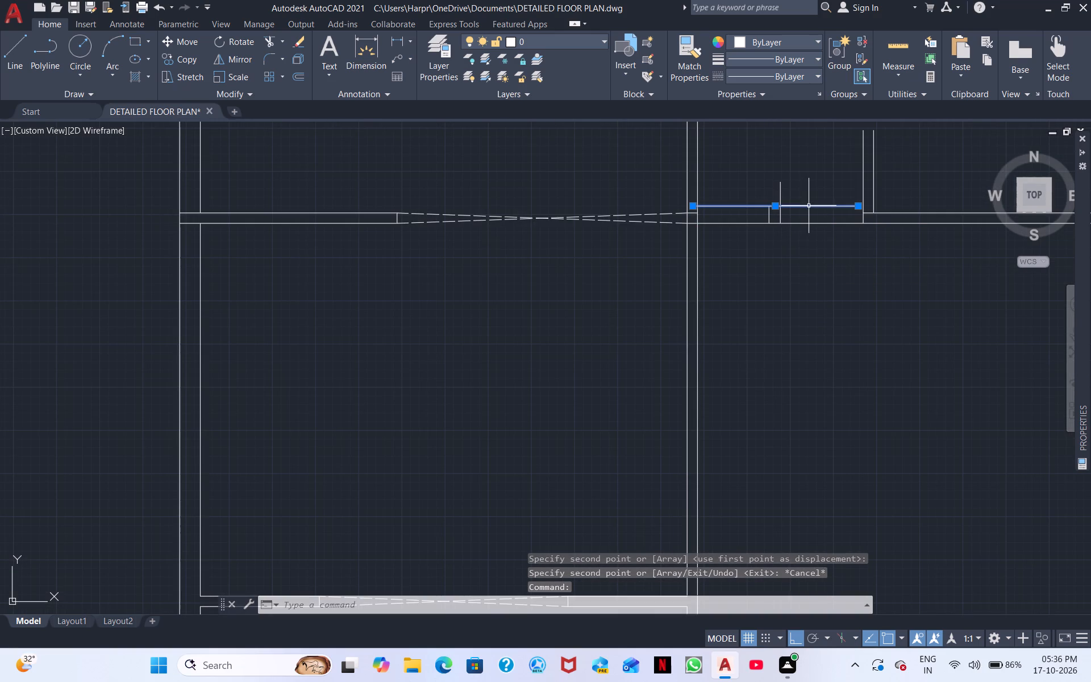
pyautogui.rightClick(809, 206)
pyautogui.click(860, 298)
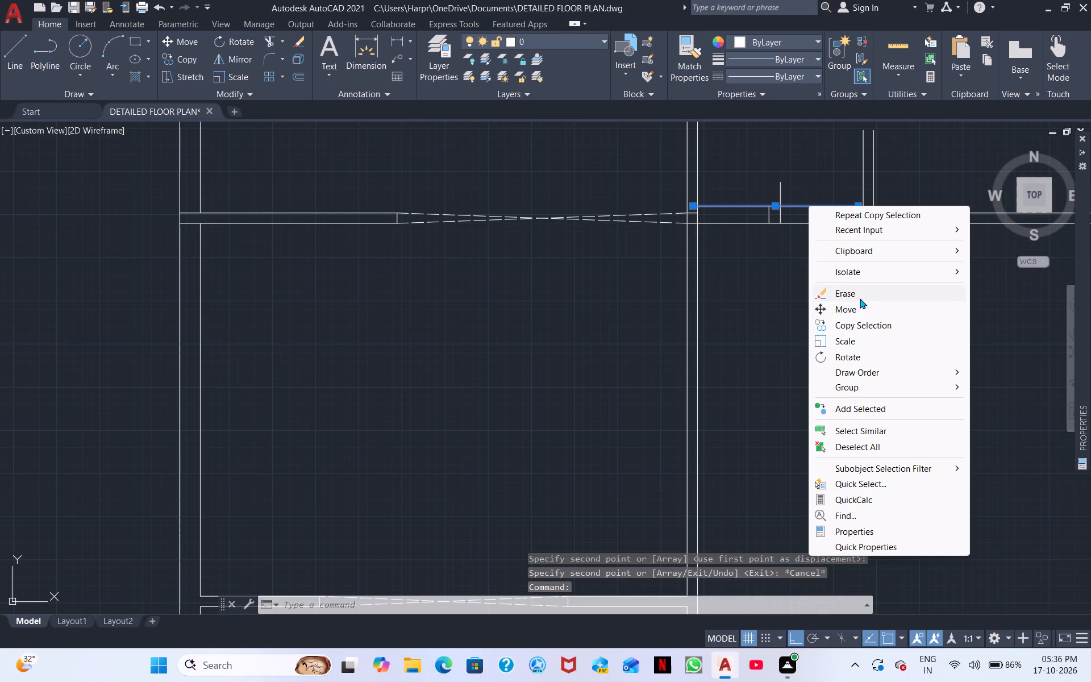
# Copy the line spanning the opening 5" straight north, from the base of the 5" line to its top end.
pyautogui.scroll(3, 776, 252)
pyautogui.moveTo(760, 192); pyautogui.dragTo(786, 398, button='middle')
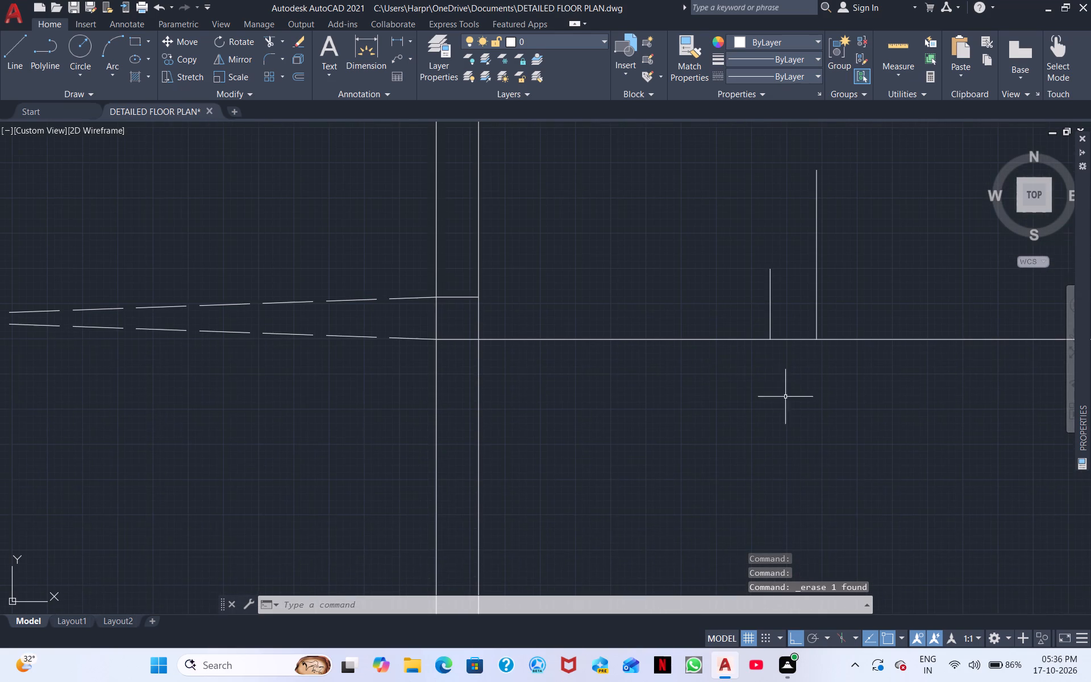
pyautogui.moveTo(747, 346); pyautogui.dragTo(742, 331)
pyautogui.click(717, 297)
pyautogui.rightClick(717, 297)
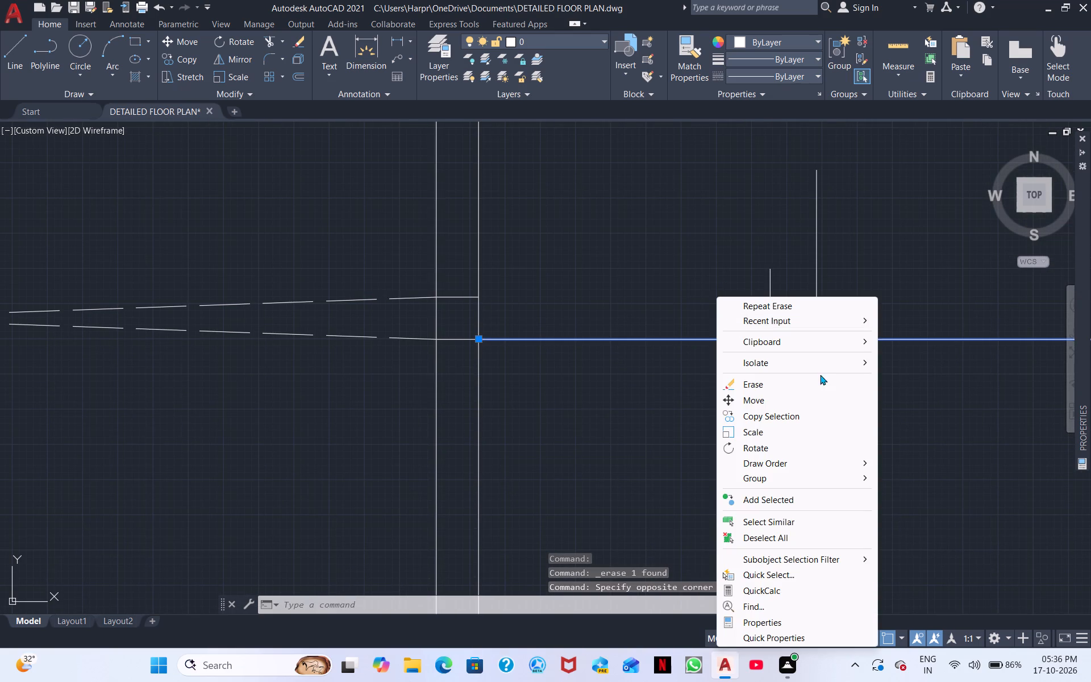
pyautogui.click(776, 417)
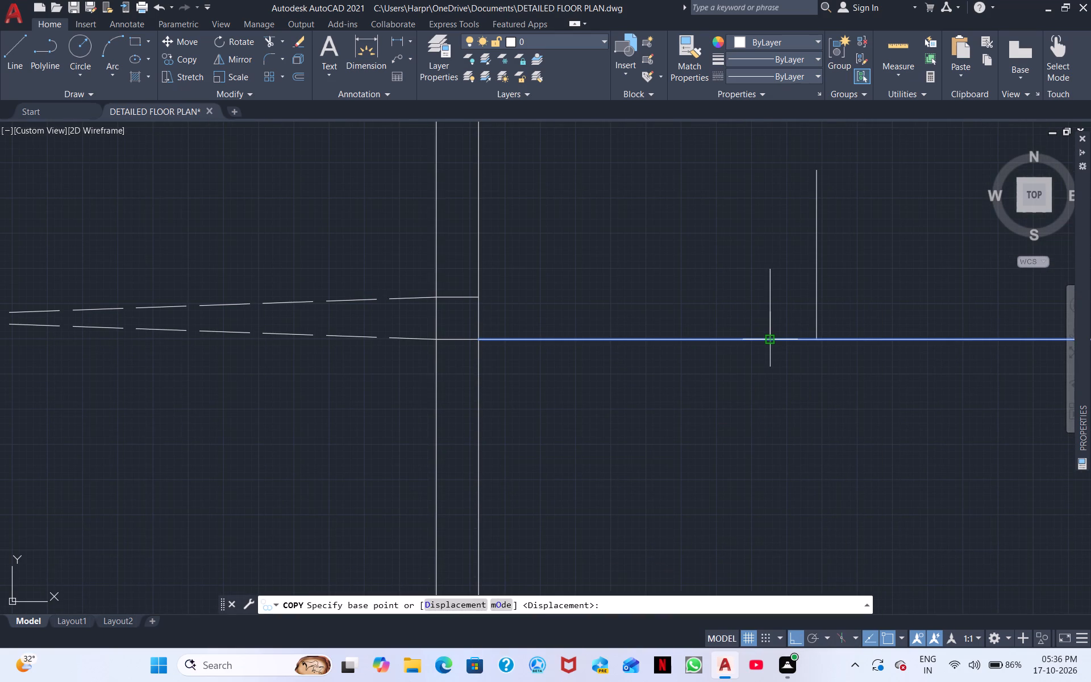
pyautogui.click(772, 341)
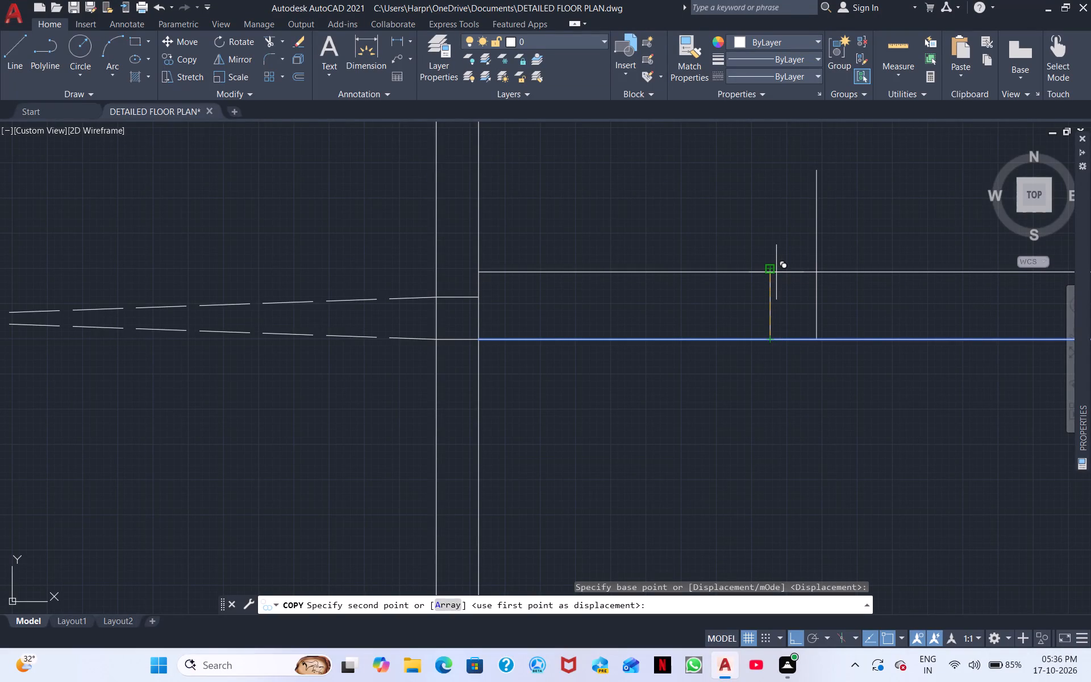
pyautogui.scroll(2, 770, 272)
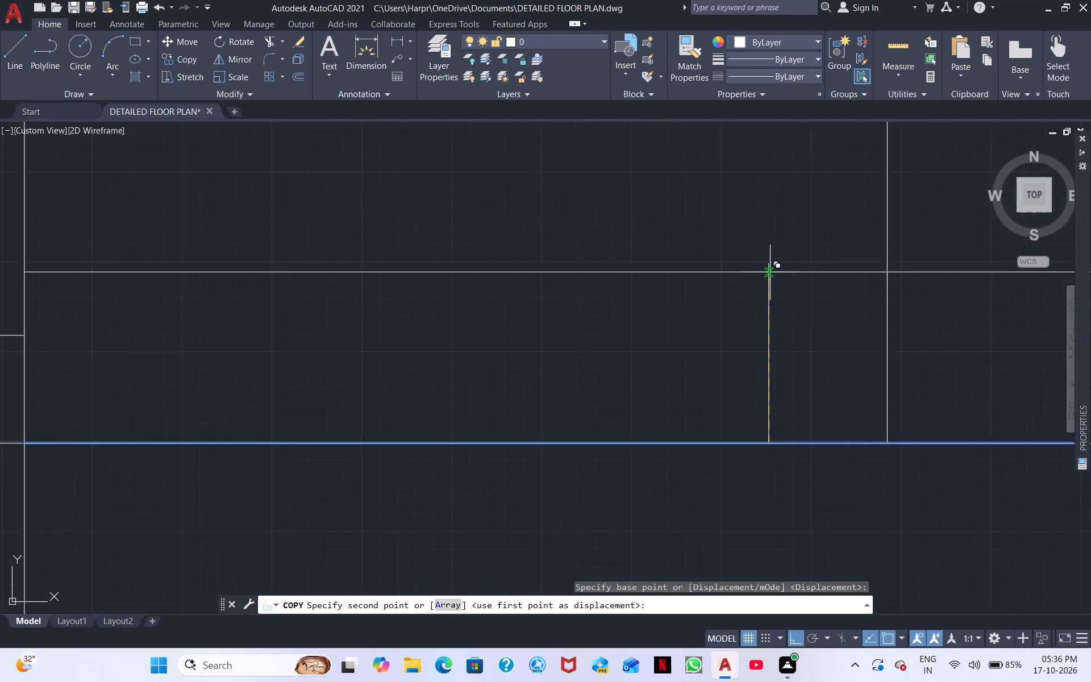
pyautogui.scroll(1, 770, 272)
pyautogui.click(769, 258)
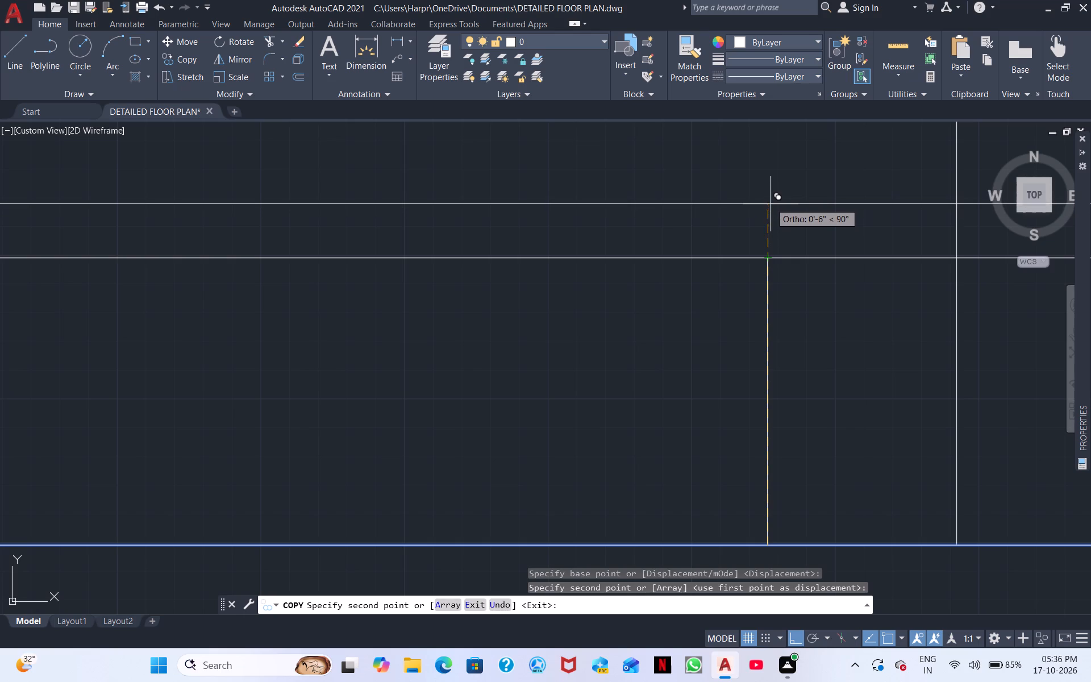
pyautogui.scroll(-1, 768, 181)
pyautogui.press('Escape')
# Erase the 1' vertical line at the midpoint of the opening line.
pyautogui.moveTo(802, 281); pyautogui.dragTo(809, 327, button='middle')
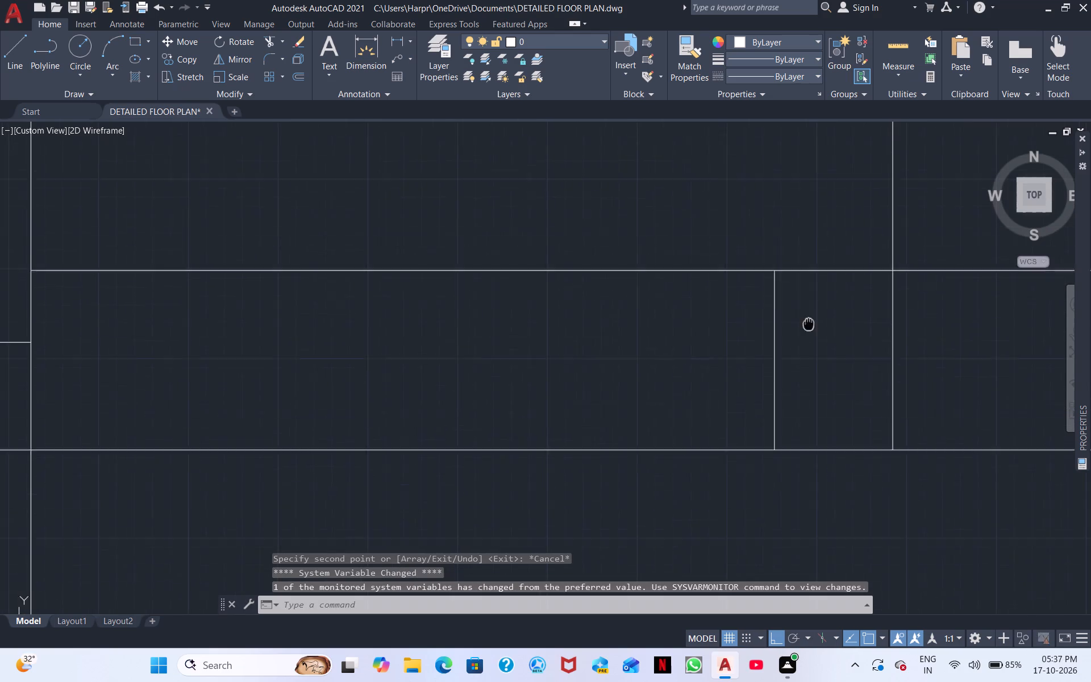
pyautogui.moveTo(809, 327); pyautogui.dragTo(809, 481, button='middle')
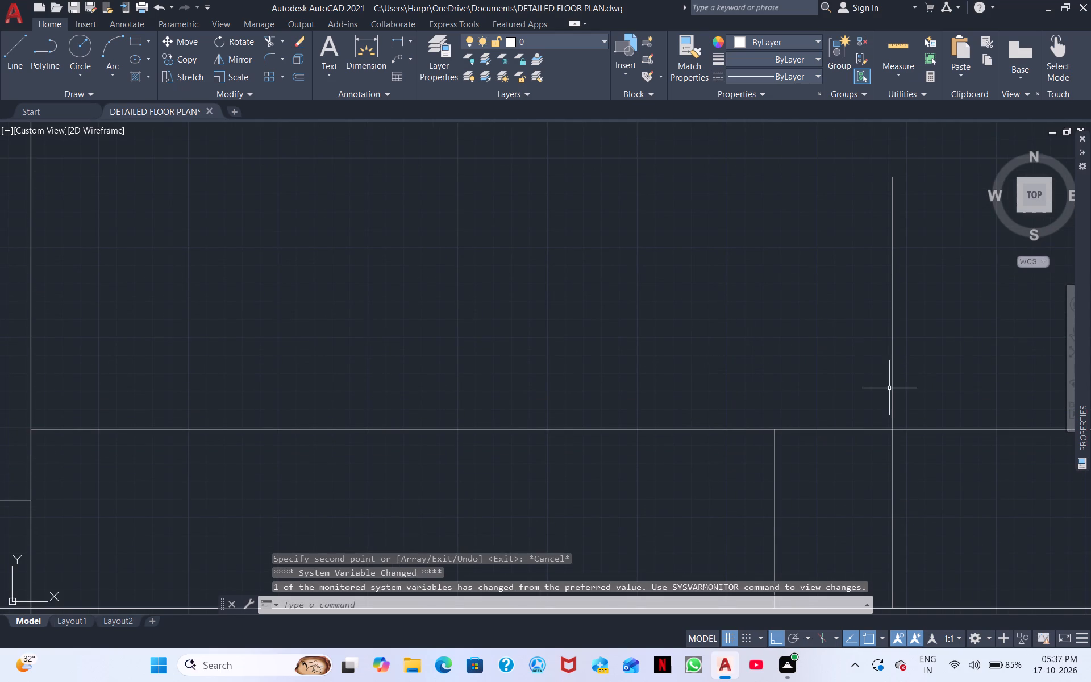
pyautogui.click(893, 385)
pyautogui.rightClick(894, 385)
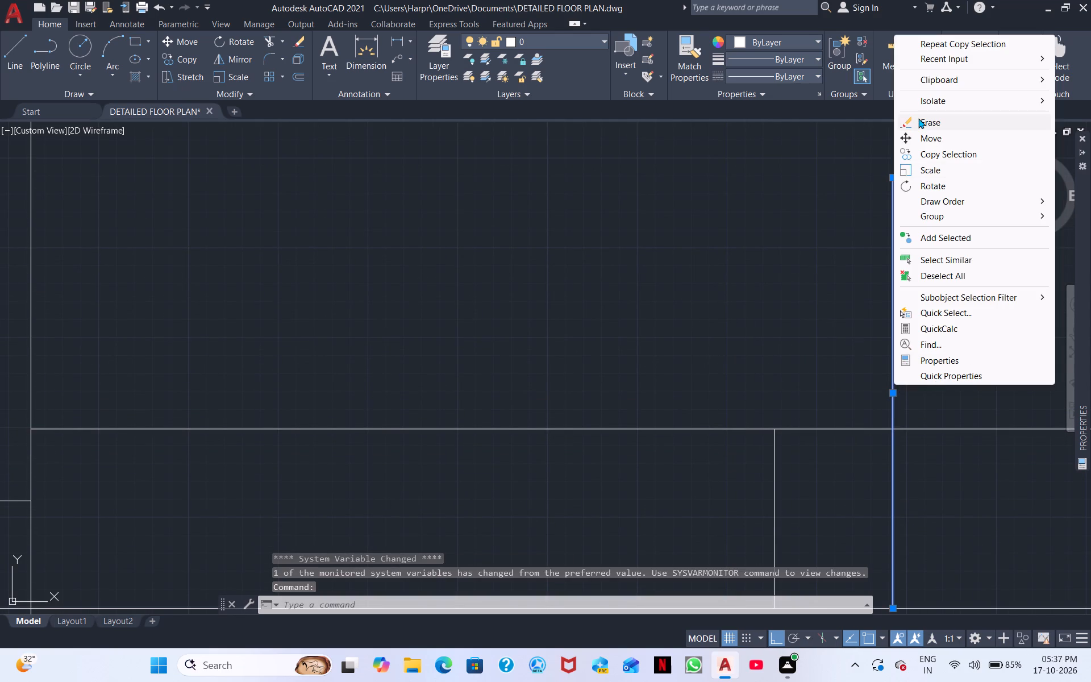
pyautogui.click(918, 118)
# Draw a 5" line north from the copied horizontal line, just west of the first 5" line.
pyautogui.moveTo(740, 350); pyautogui.dragTo(910, 322, button='middle')
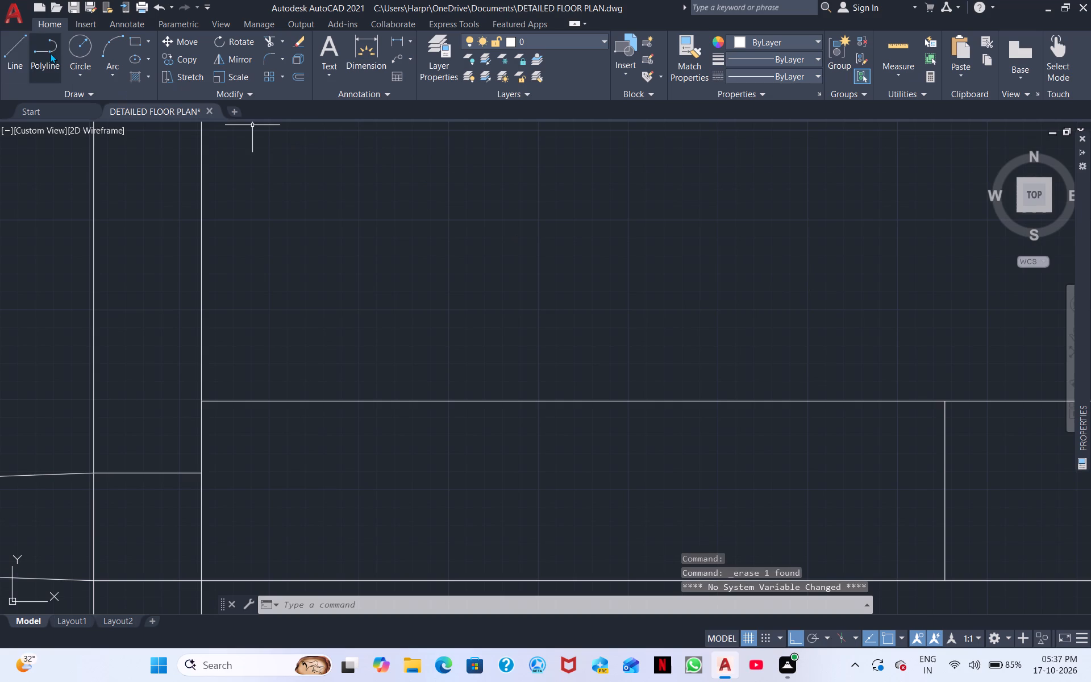
pyautogui.click(11, 51)
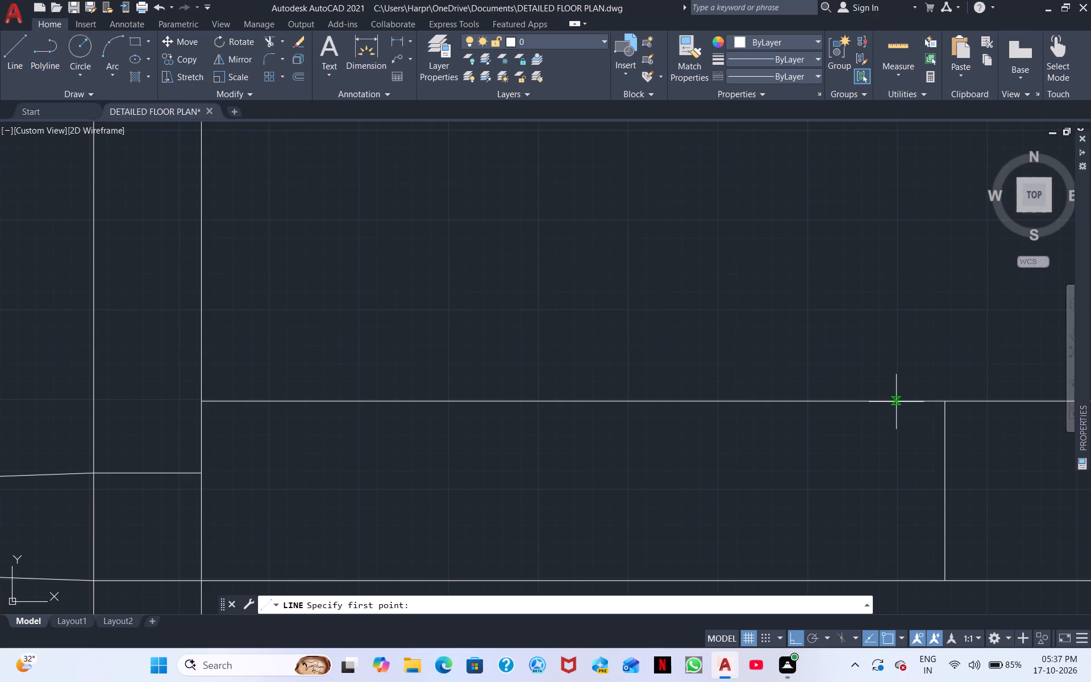
pyautogui.click(896, 402)
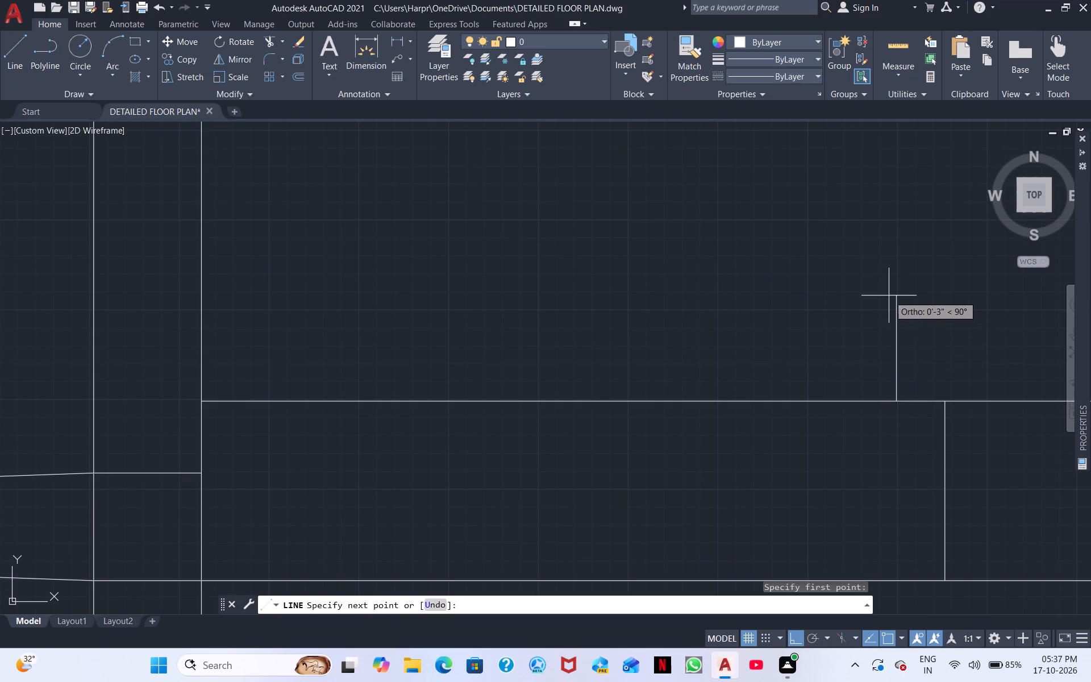
pyautogui.write('5"')
pyautogui.press('Return')
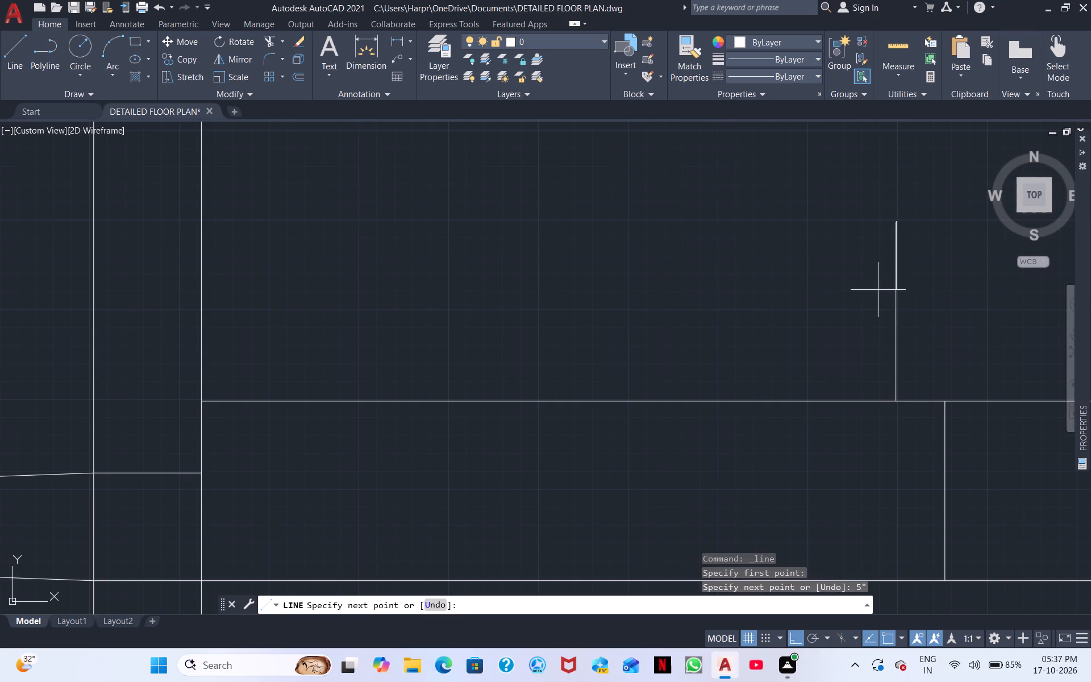
pyautogui.press('Escape')
# Copy the upper horizontal line 5" north, from the base of the new 5" line to its top end.
pyautogui.moveTo(956, 295); pyautogui.dragTo(978, 365, button='middle')
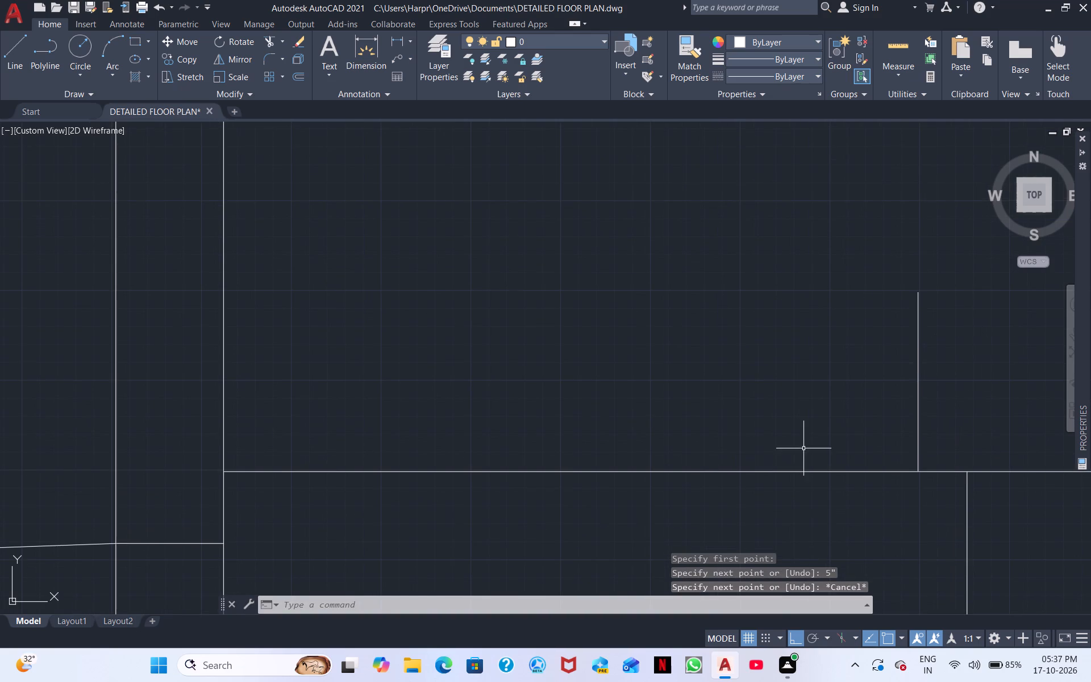
pyautogui.scroll(-3, 804, 481)
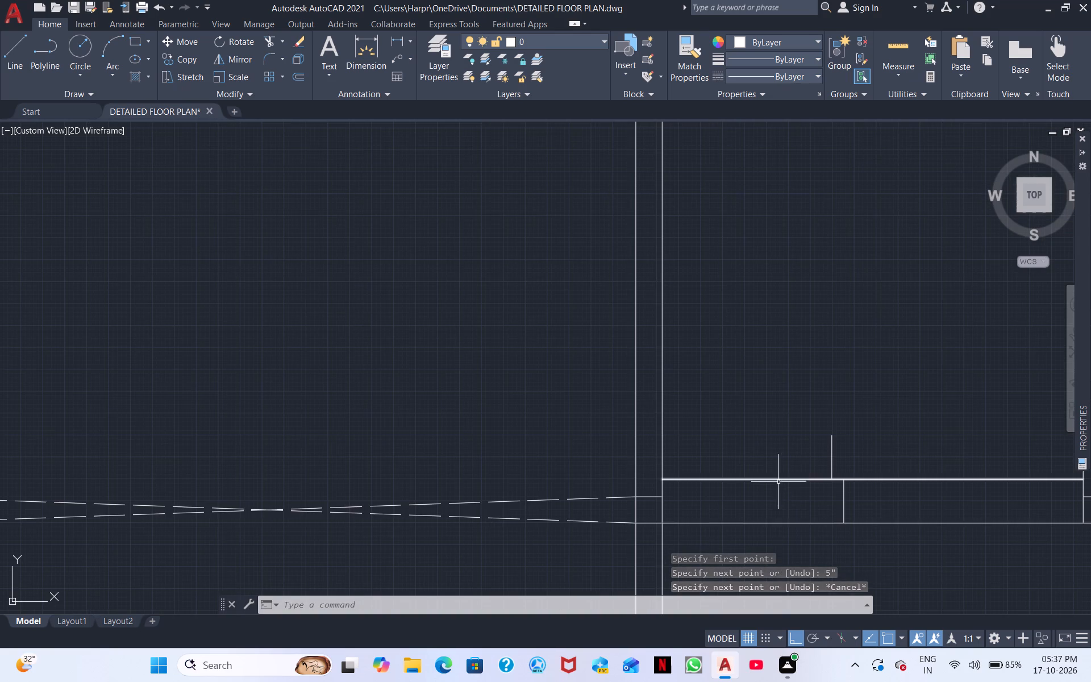
pyautogui.moveTo(783, 499); pyautogui.dragTo(774, 485)
pyautogui.click(755, 456)
pyautogui.rightClick(752, 455)
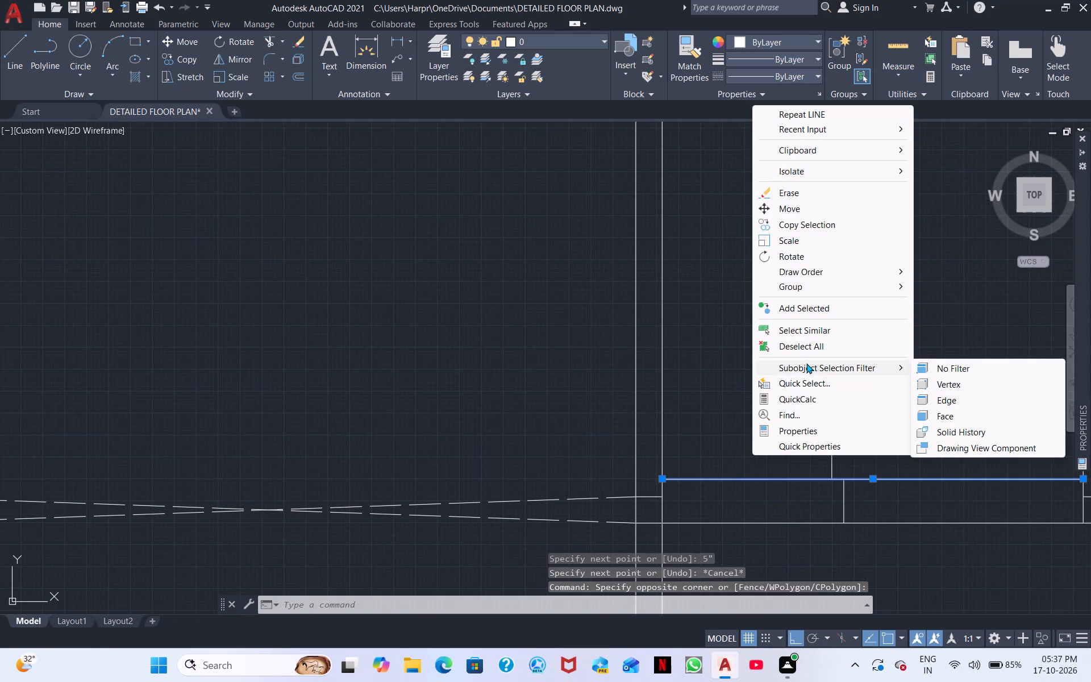
pyautogui.click(804, 225)
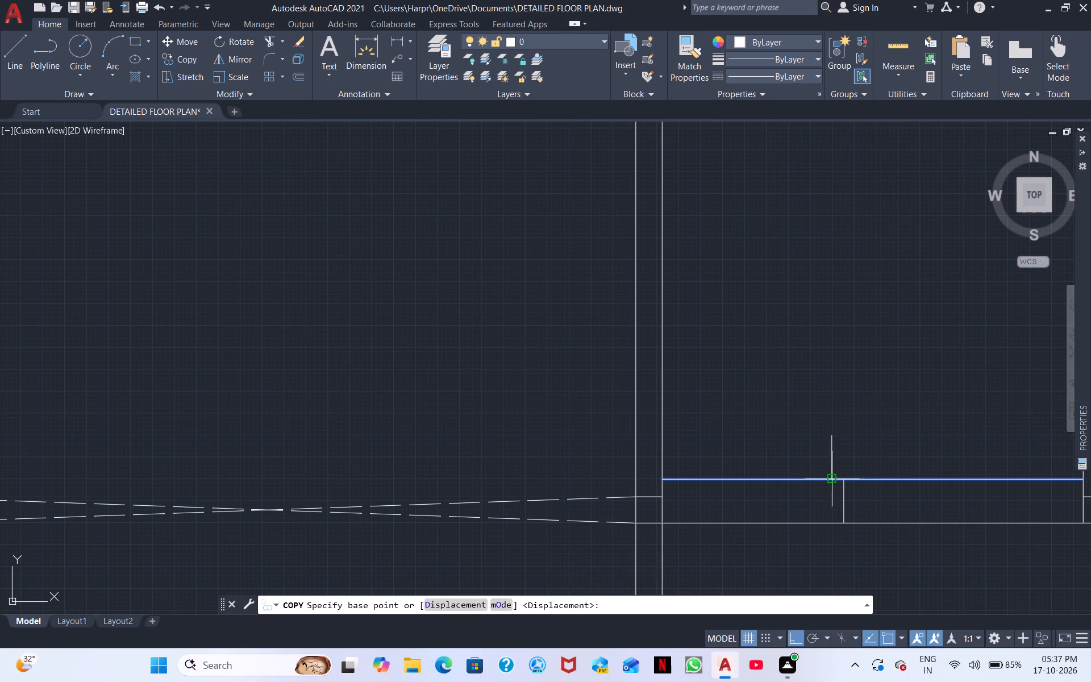
pyautogui.scroll(2, 834, 484)
pyautogui.click(831, 473)
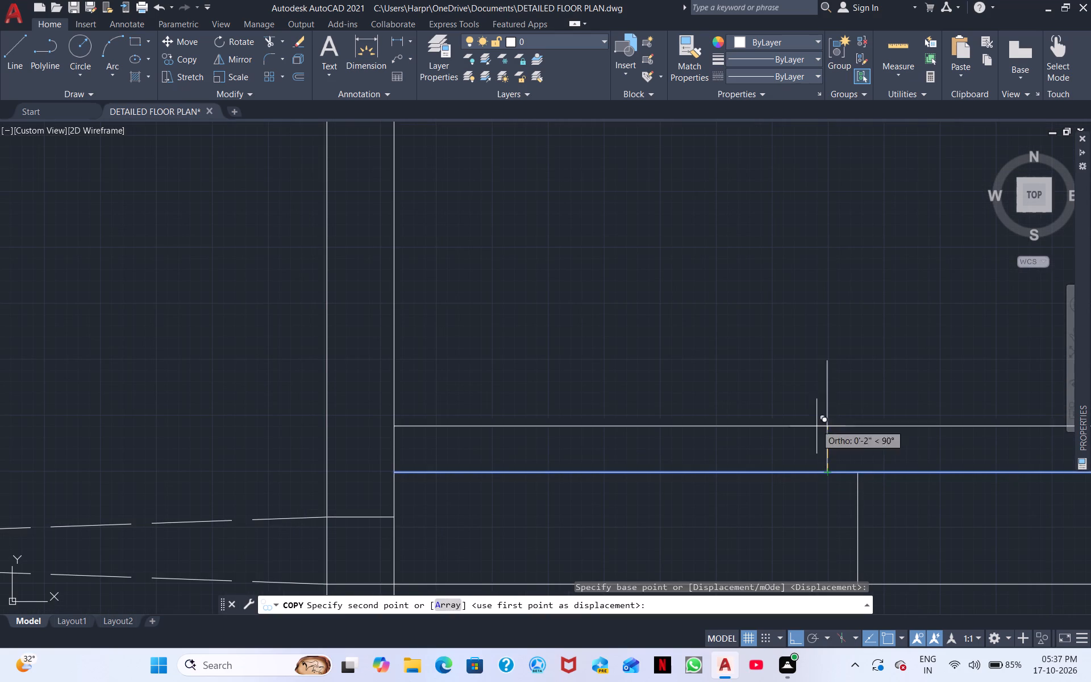
pyautogui.scroll(1, 823, 367)
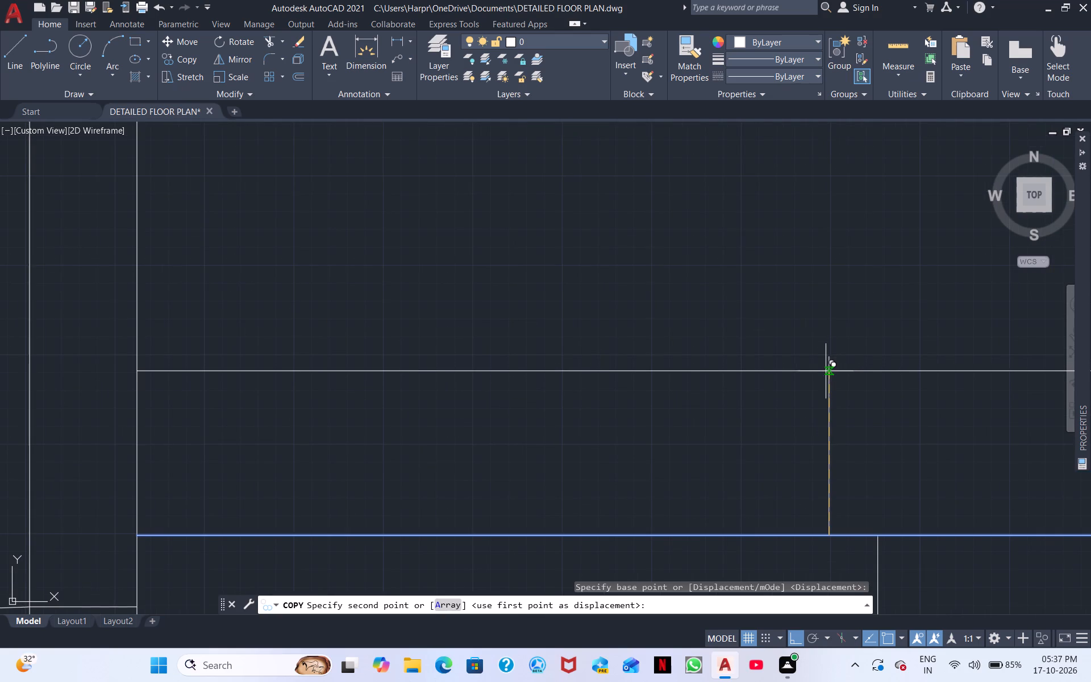
pyautogui.click(827, 361)
pyautogui.scroll(-2, 759, 430)
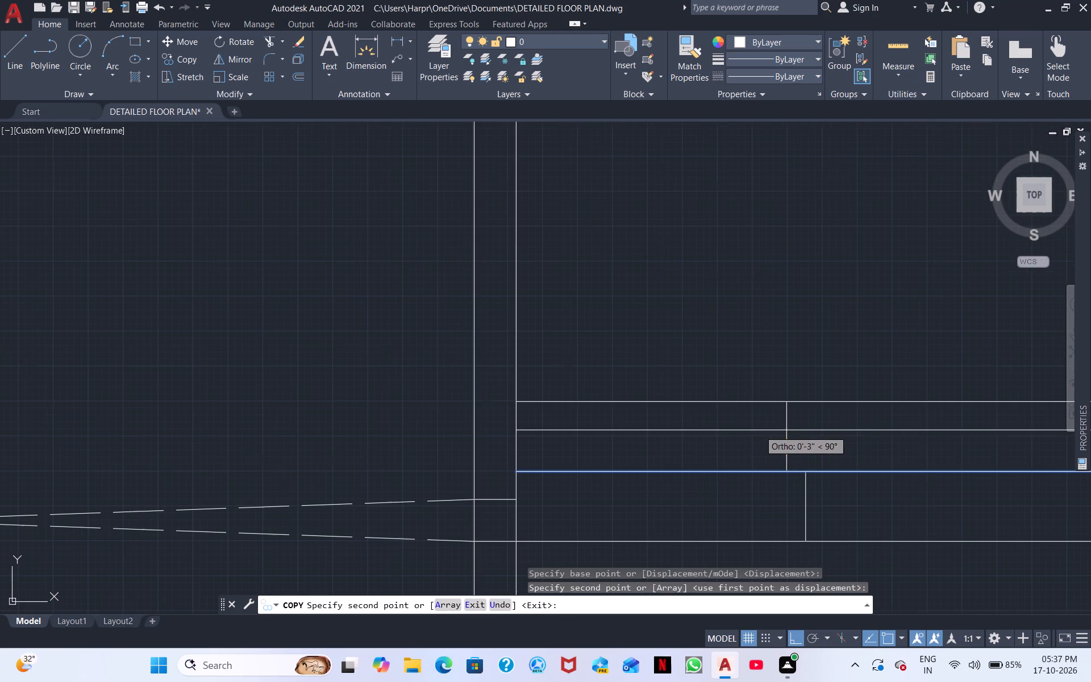
pyautogui.scroll(-1, 756, 463)
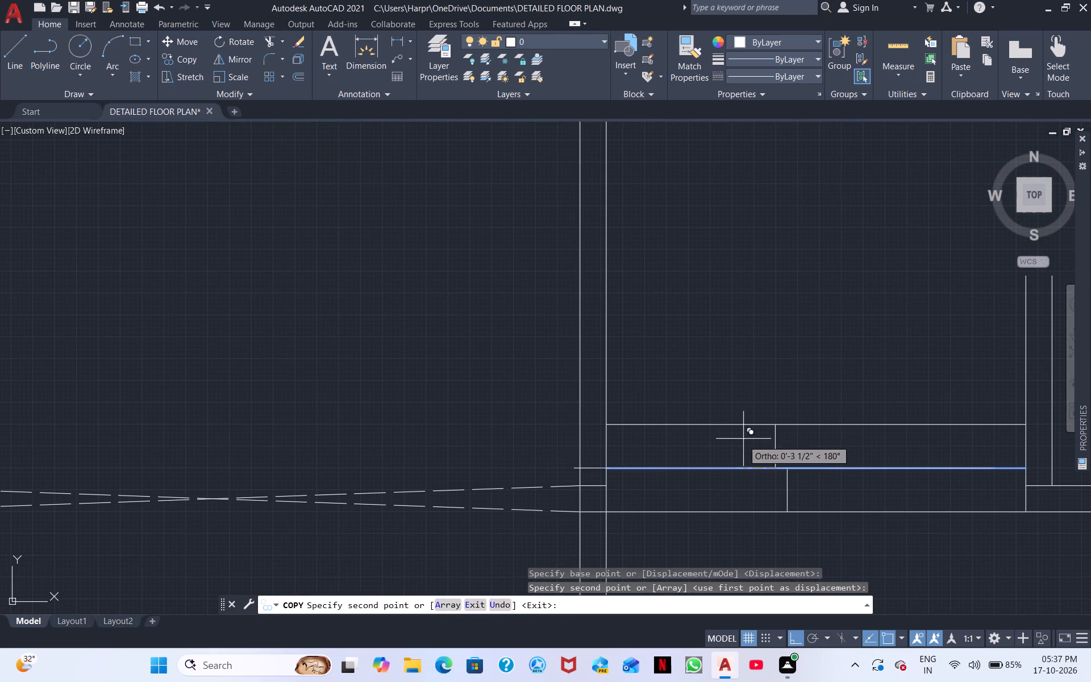
pyautogui.rightClick(741, 445)
pyautogui.click(796, 471)
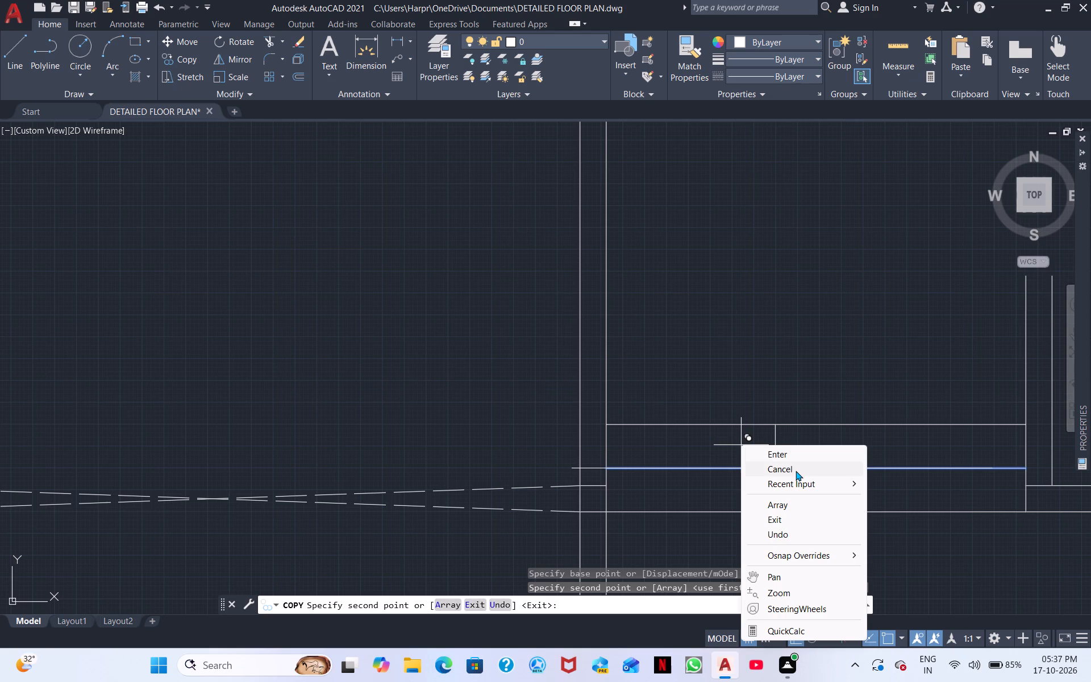
# Erase both 5" vertical reference lines between the three horizontal lines.
pyautogui.click(776, 454)
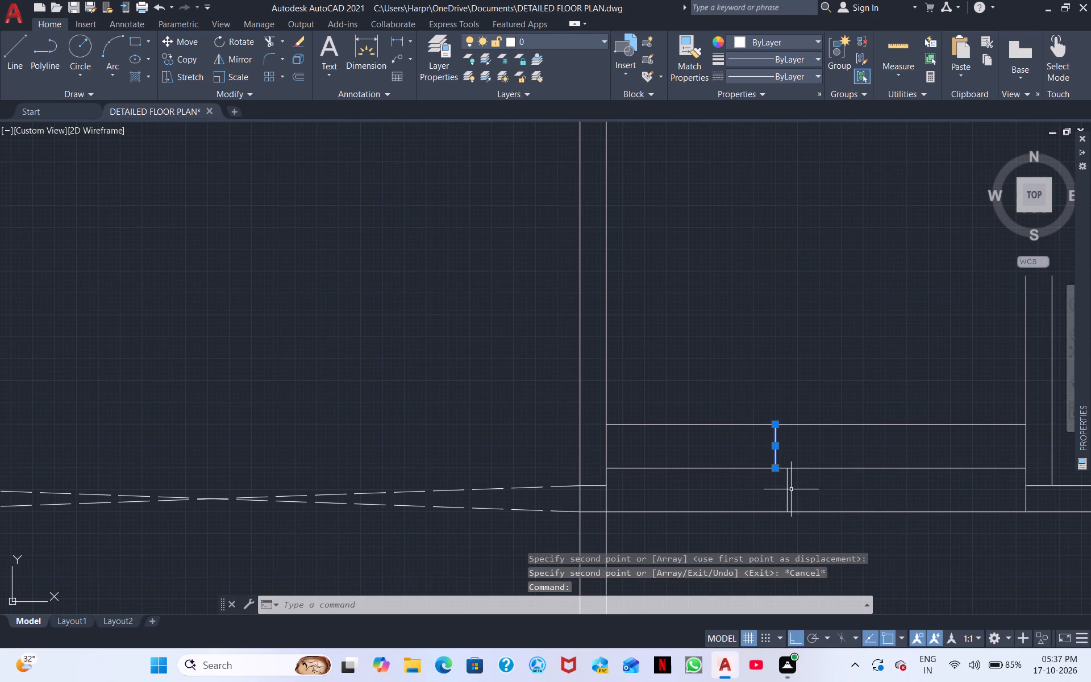
pyautogui.click(786, 491)
pyautogui.rightClick(839, 488)
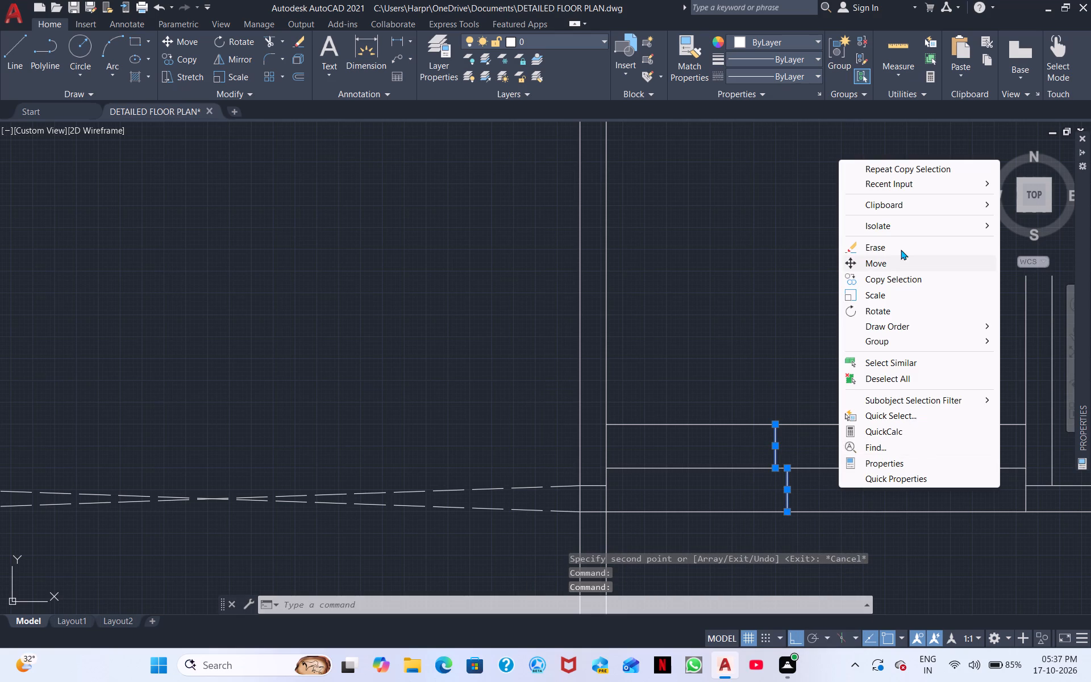
pyautogui.click(895, 246)
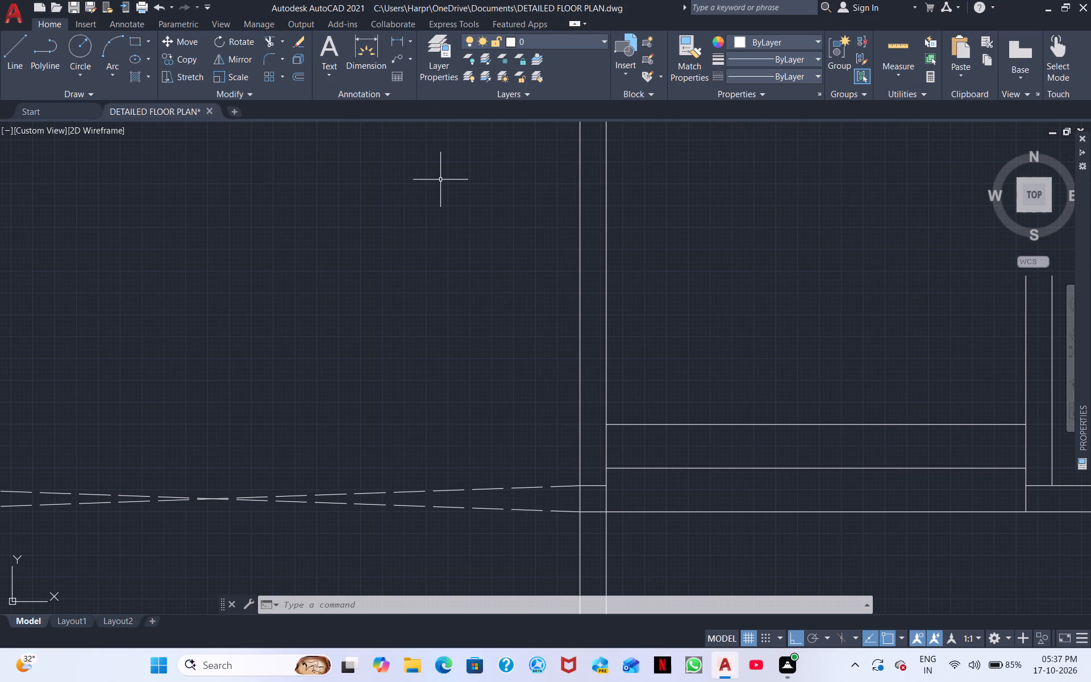
# Save the drawing.
pyautogui.hotkey('ctrl', 's')
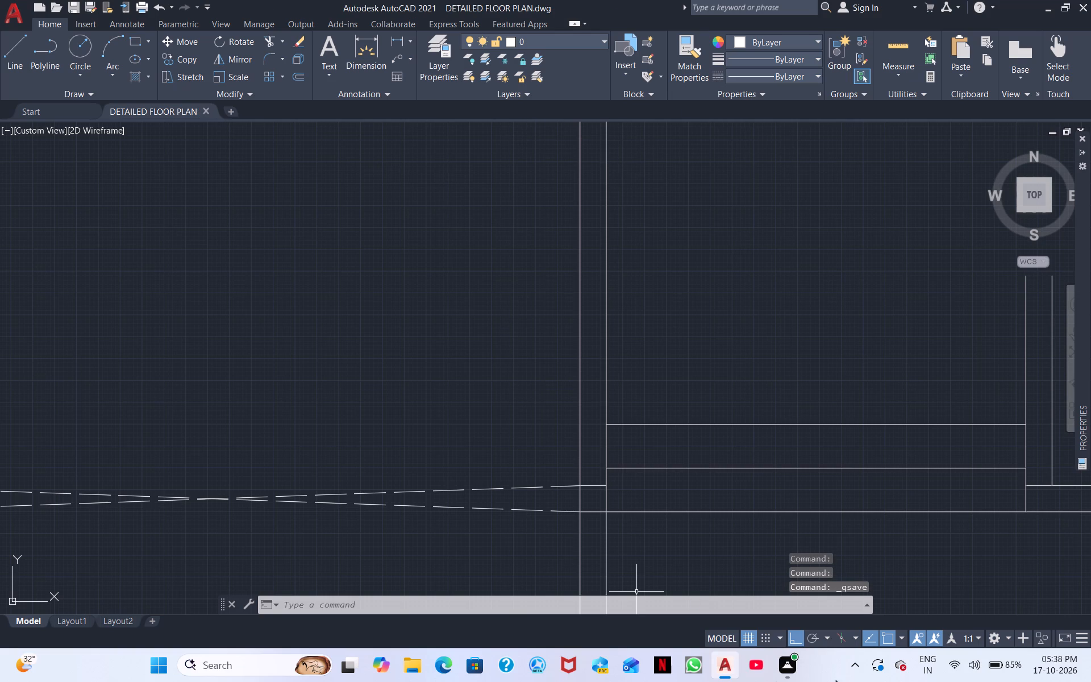
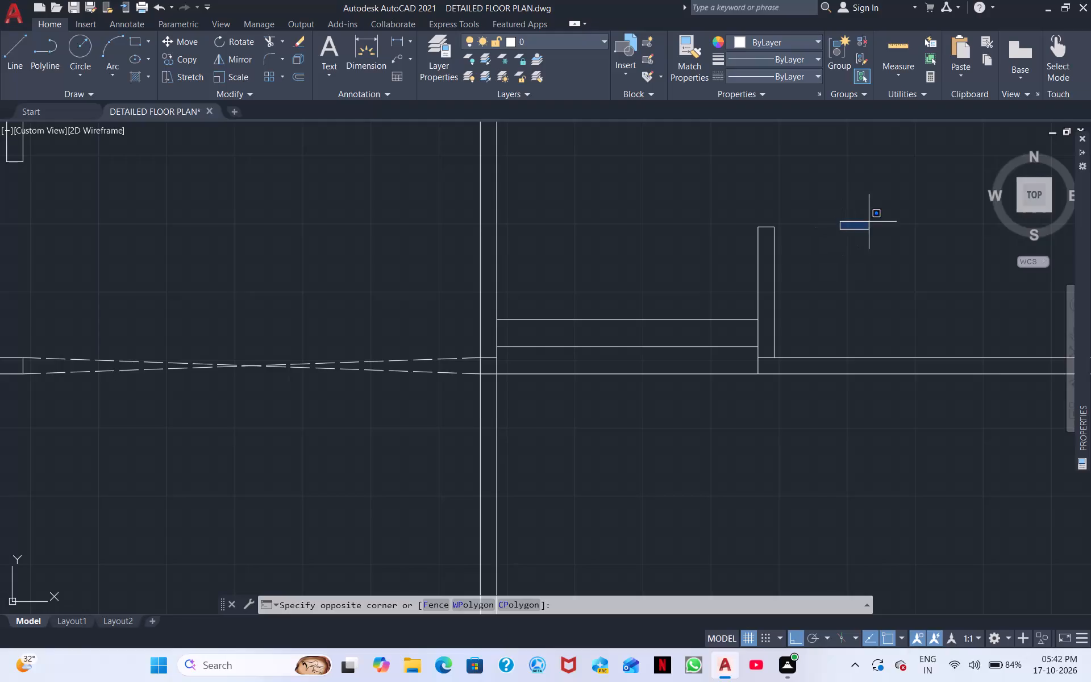
# Draw a line across the thickness of the horizontal wall north of the short partition, about a third of its length from the free west end.
pyautogui.click(877, 219)
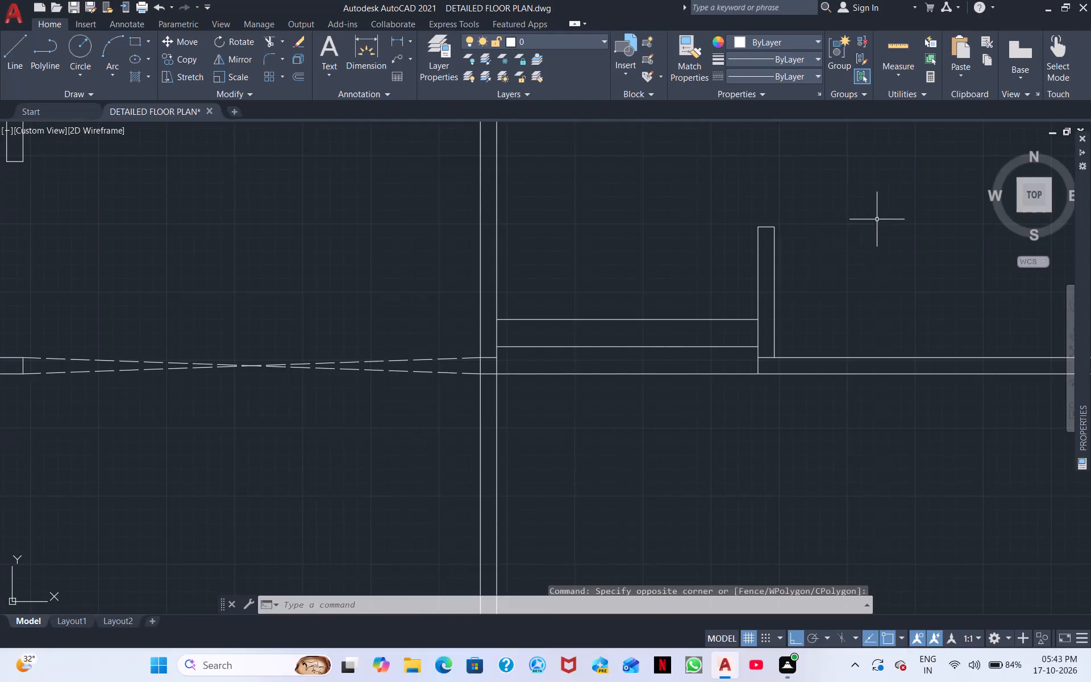
pyautogui.moveTo(664, 230); pyautogui.dragTo(659, 392, button='middle')
pyautogui.scroll(-1, 648, 342)
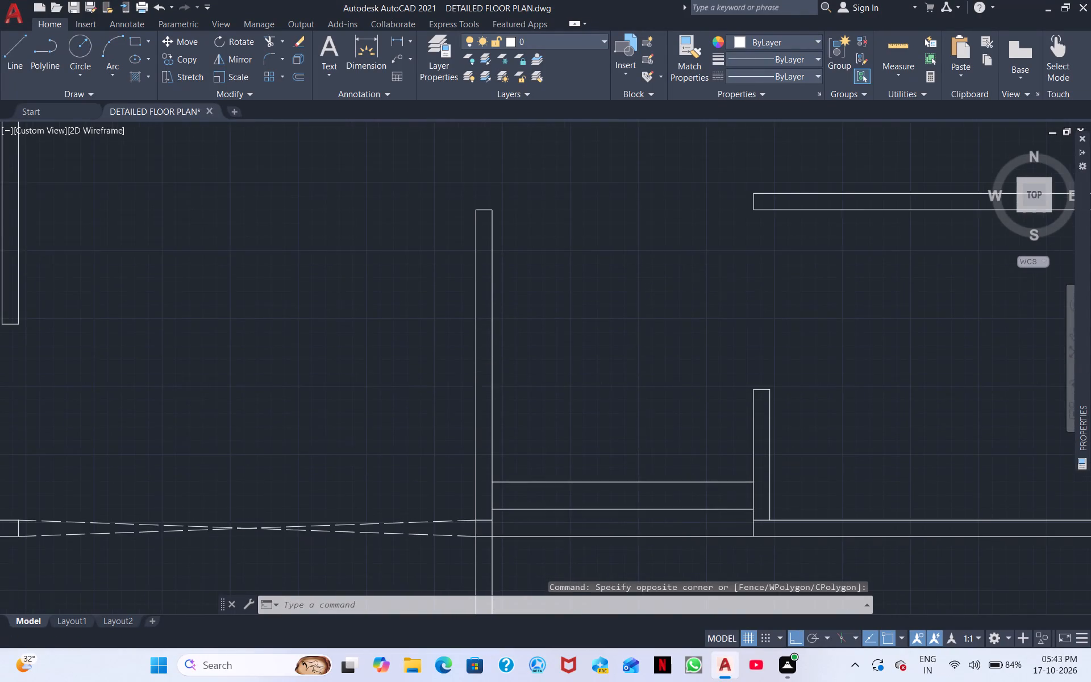
pyautogui.scroll(-1, 648, 342)
pyautogui.moveTo(648, 338); pyautogui.dragTo(577, 278, button='middle')
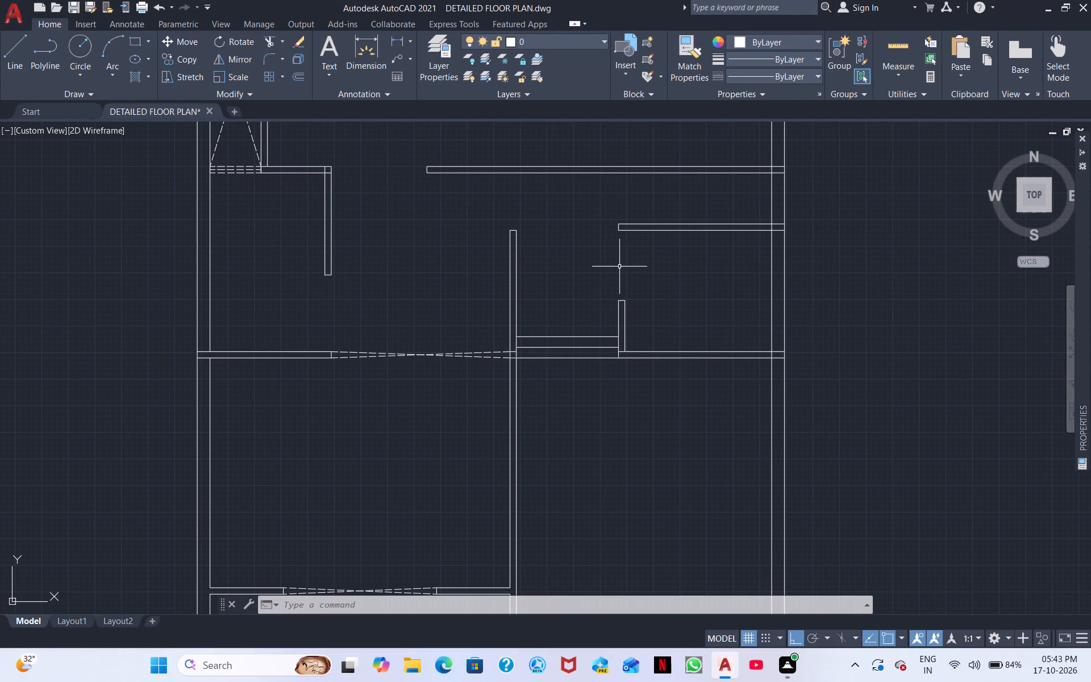
pyautogui.scroll(1, 705, 308)
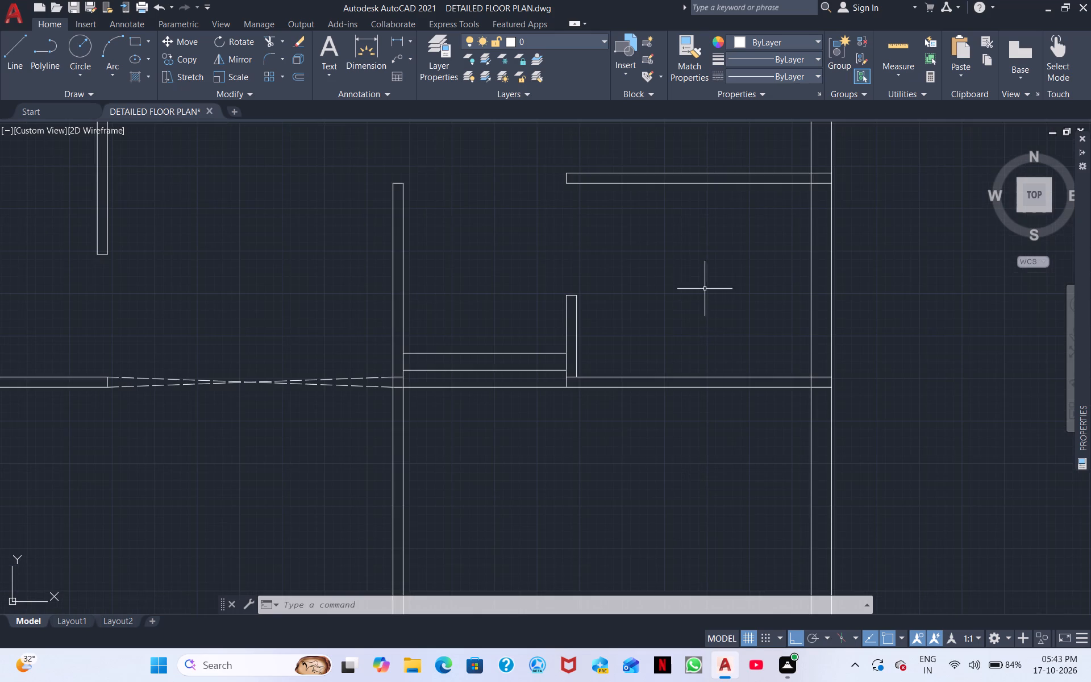
pyautogui.moveTo(706, 280); pyautogui.dragTo(482, 338, button='middle')
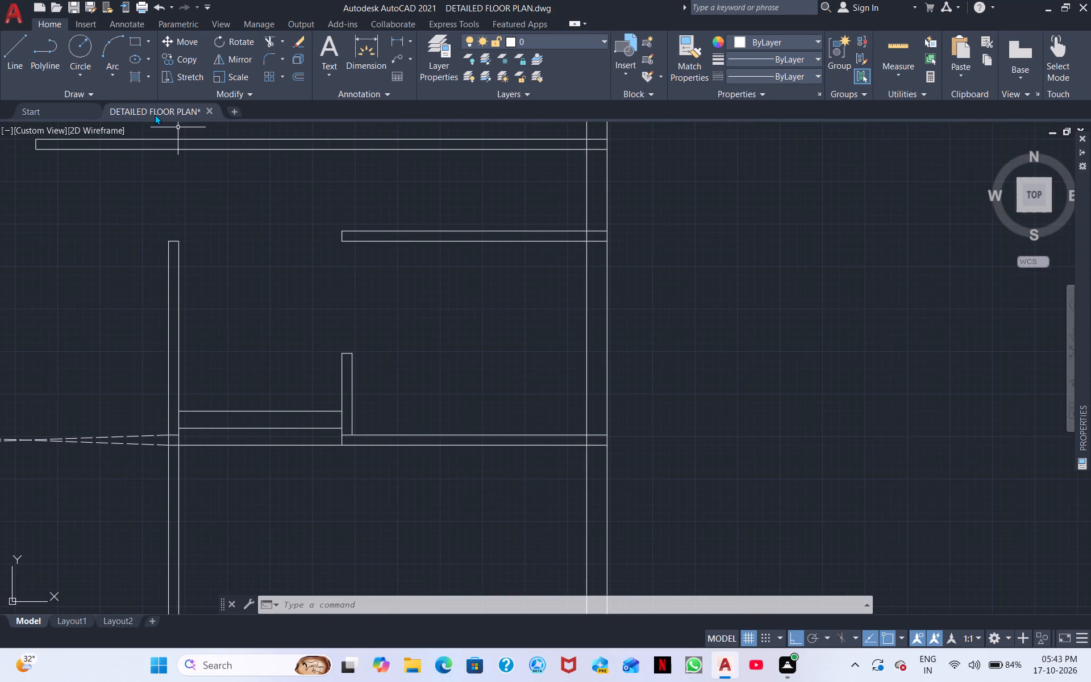
pyautogui.click(11, 48)
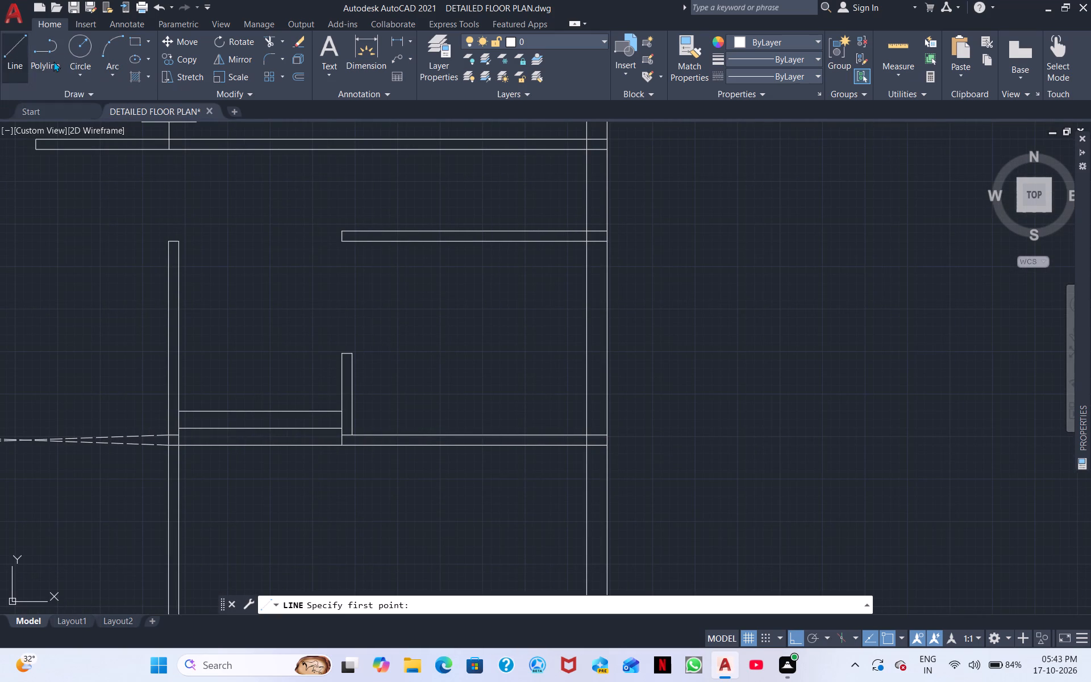
pyautogui.scroll(1, 510, 187)
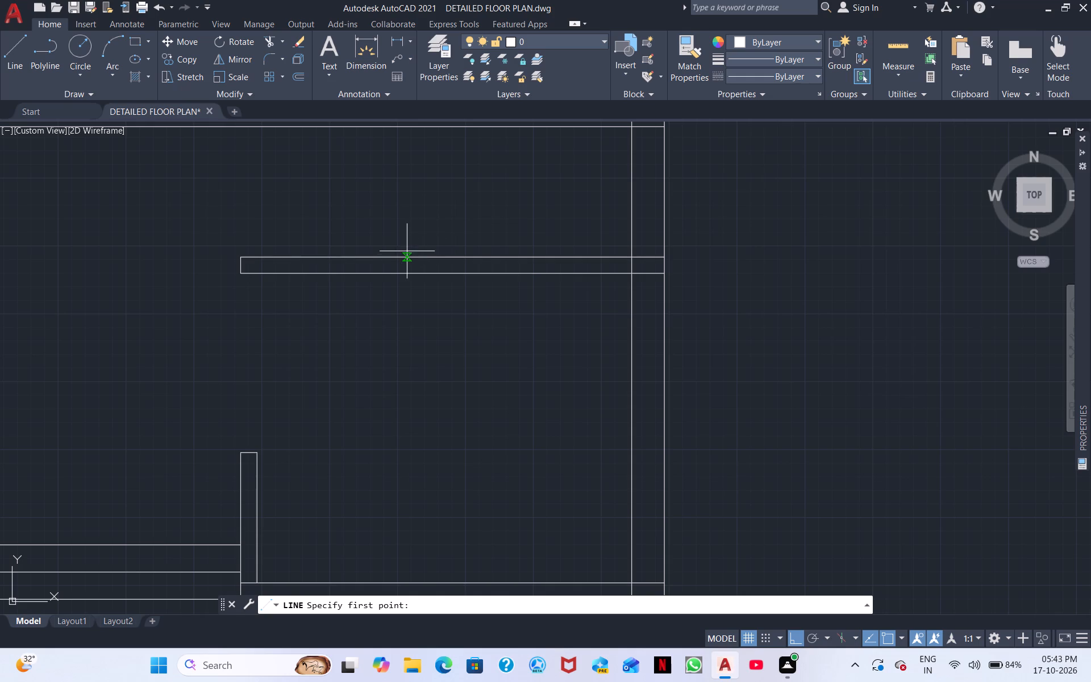
pyautogui.click(397, 257)
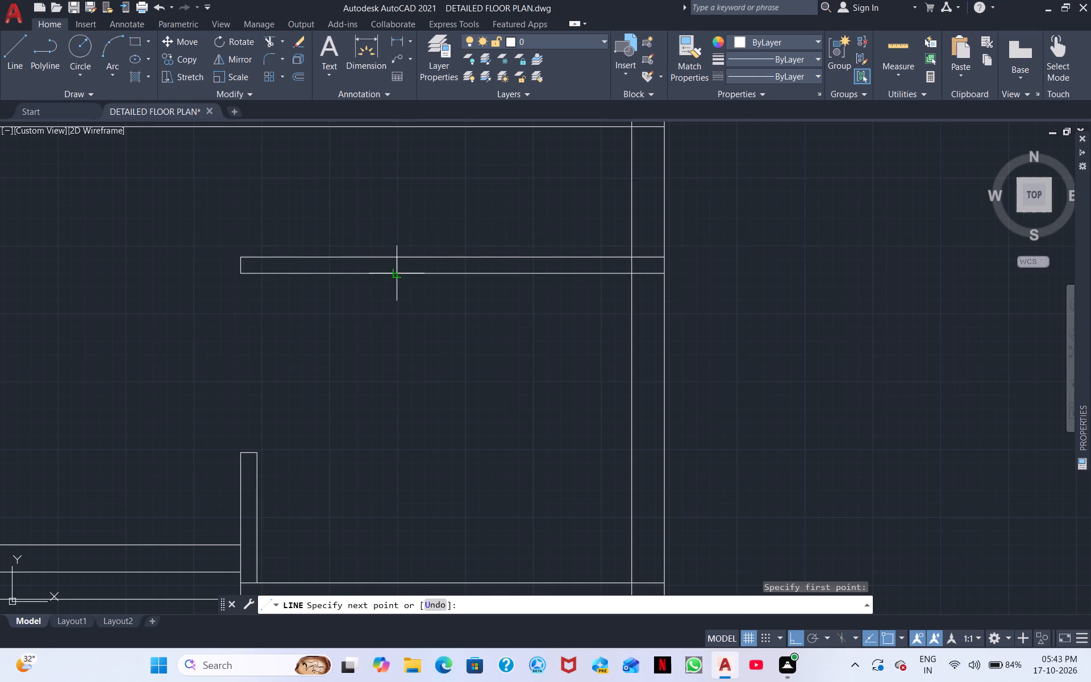
pyautogui.click(399, 275)
pyautogui.rightClick(422, 298)
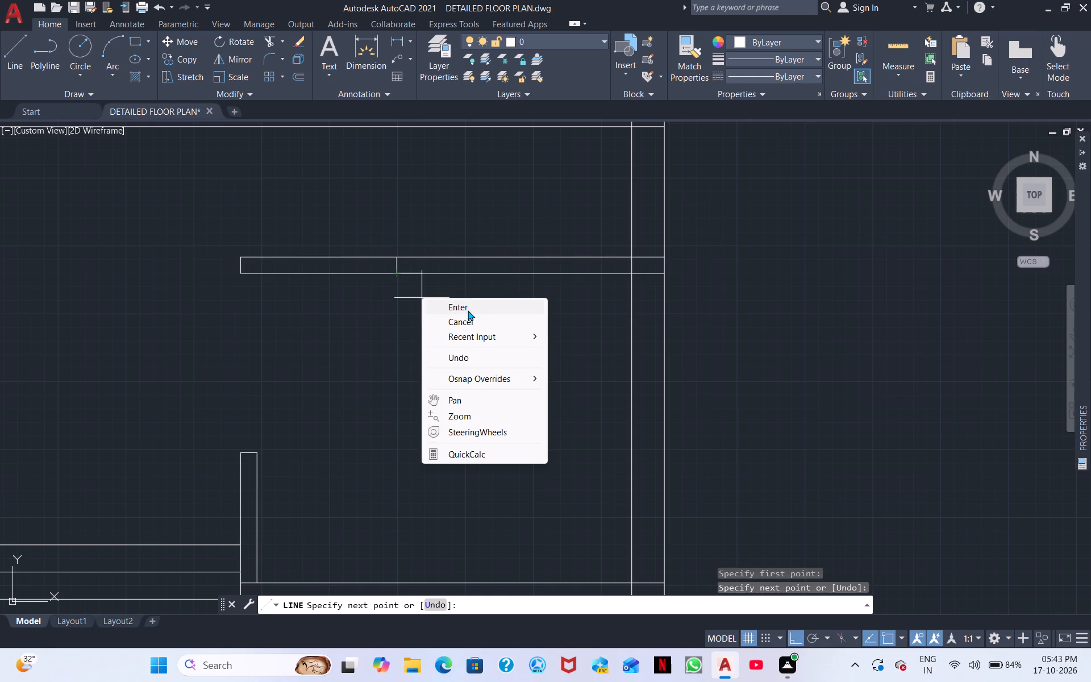
pyautogui.click(463, 302)
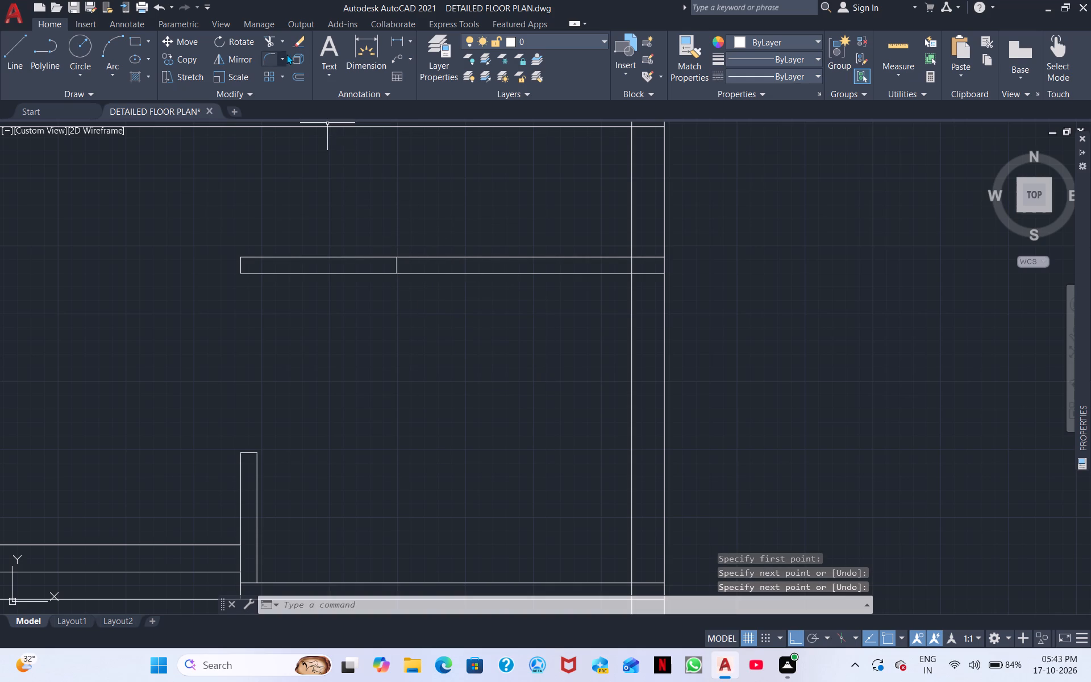
# Trim both edges of that horizontal wall between the new cross line and the inner face of the east outer wall.
pyautogui.click(267, 45)
pyautogui.moveTo(507, 235); pyautogui.dragTo(507, 243)
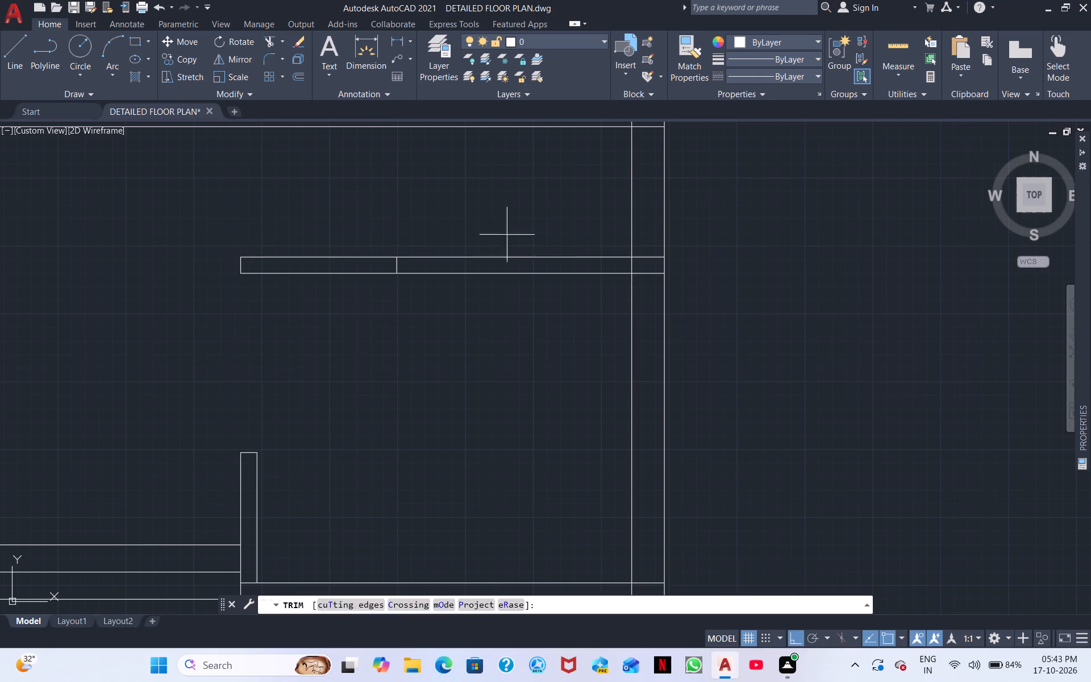
pyautogui.moveTo(507, 243); pyautogui.dragTo(506, 292)
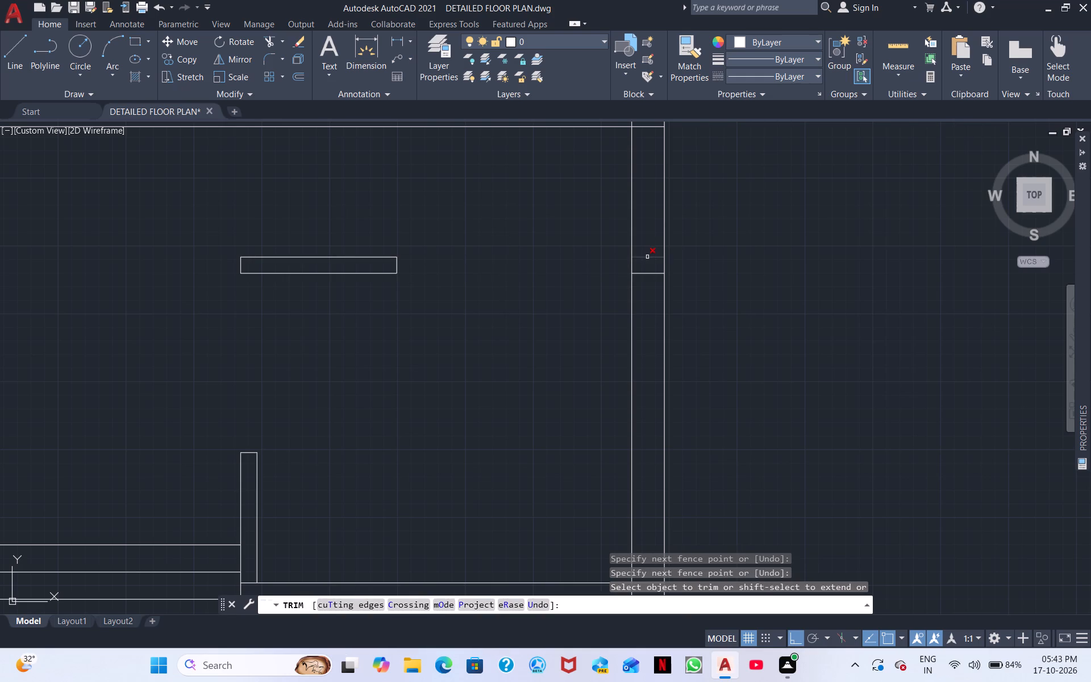
pyautogui.click(647, 257)
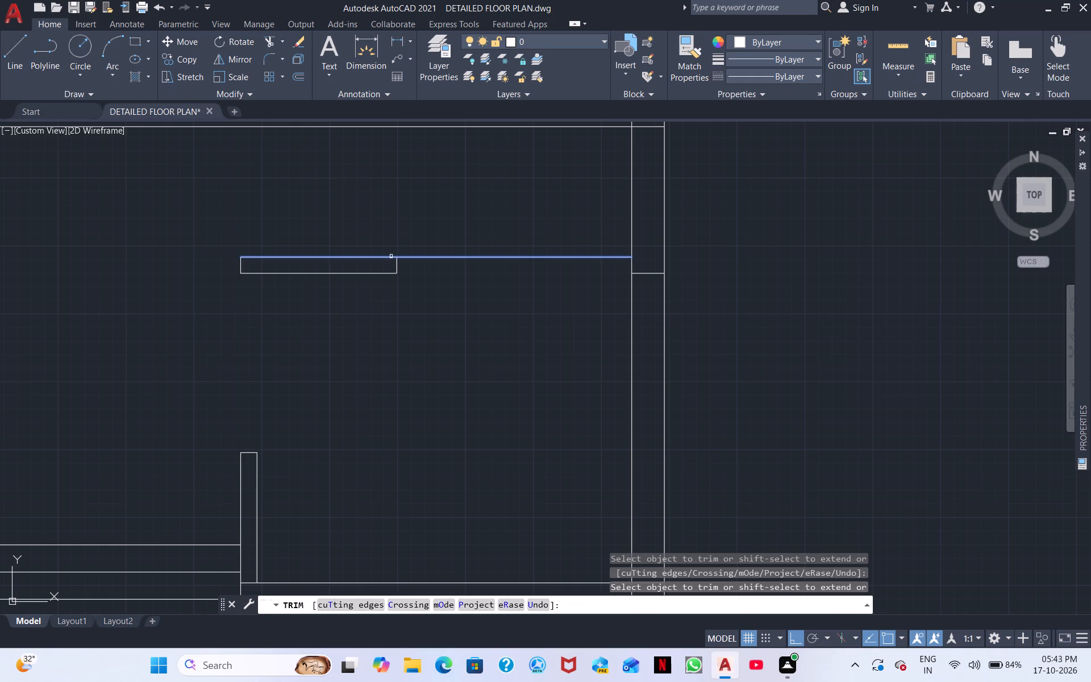
pyautogui.keyDown('shift'); pyautogui.click(391, 256); pyautogui.keyUp('shift')
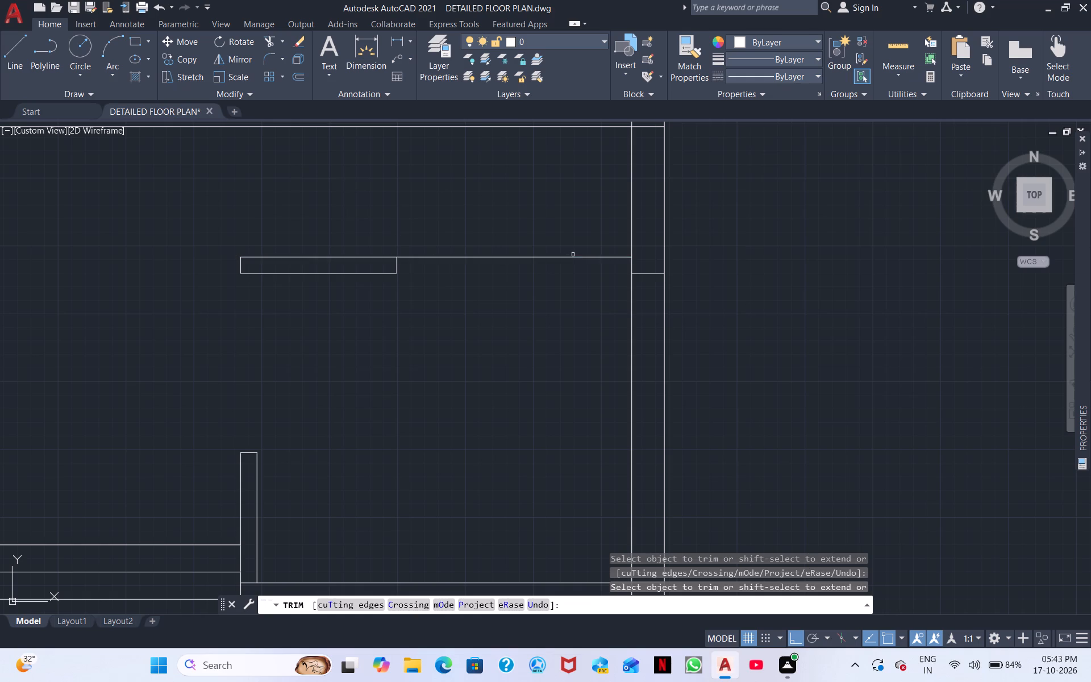
pyautogui.keyDown('shift'); pyautogui.click(586, 257); pyautogui.keyUp('shift')
pyautogui.moveTo(581, 249); pyautogui.dragTo(581, 285)
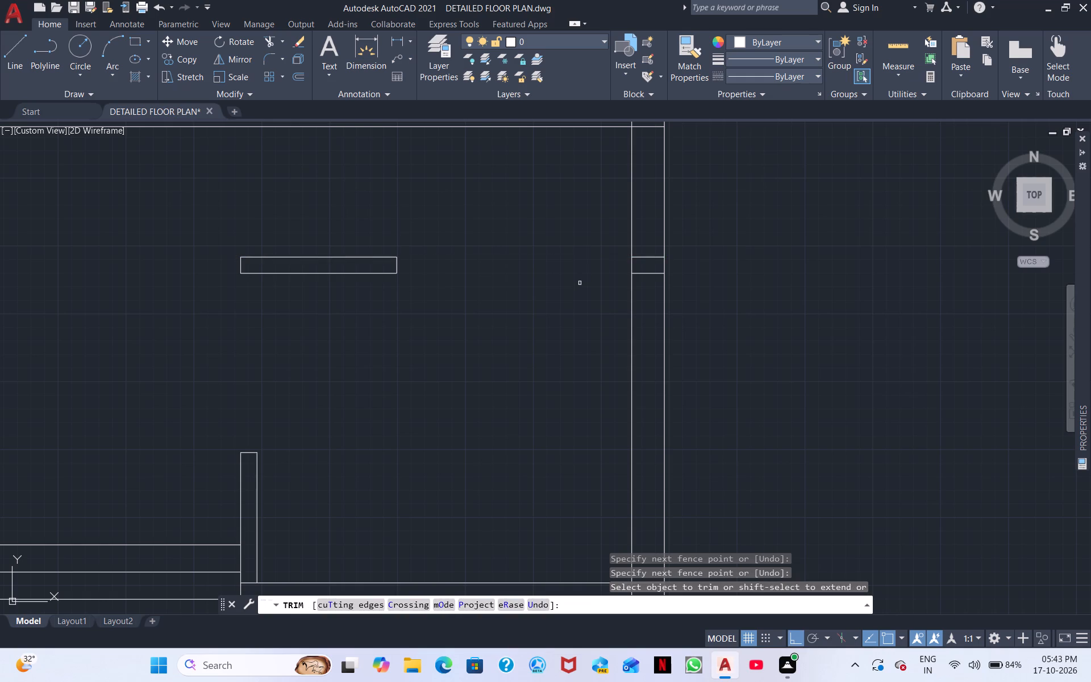
# Draw a rectangle filling the trimmed opening at full wall thickness, from the cross line to the inner face of the east wall.
pyautogui.click(136, 43)
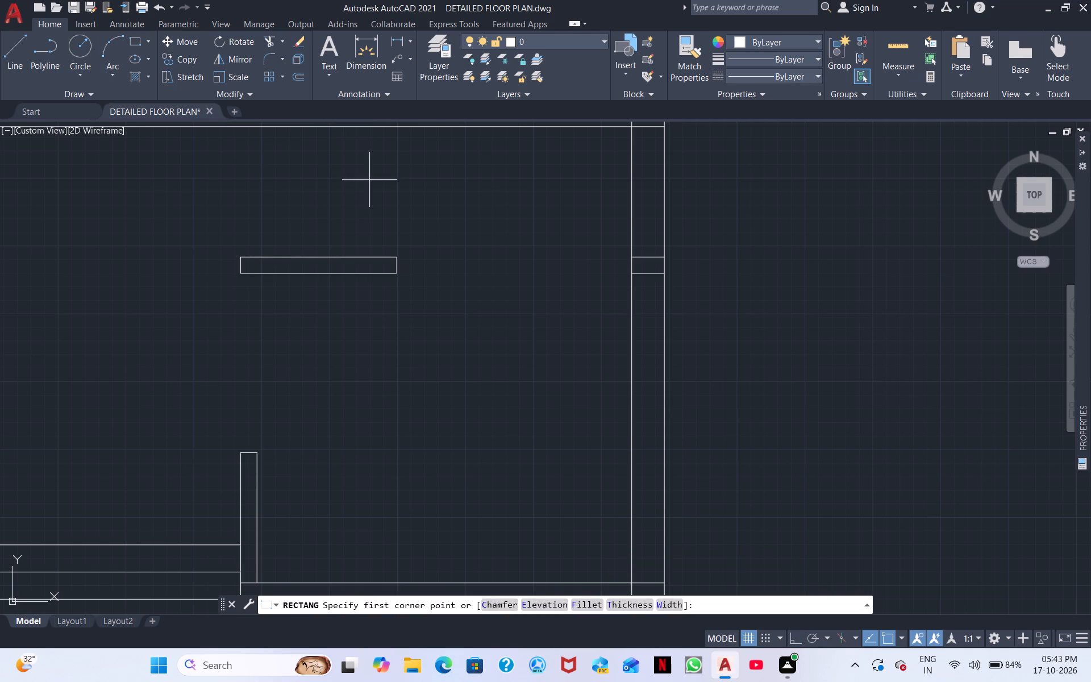
pyautogui.moveTo(402, 255); pyautogui.dragTo(400, 263)
pyautogui.scroll(3, 627, 269)
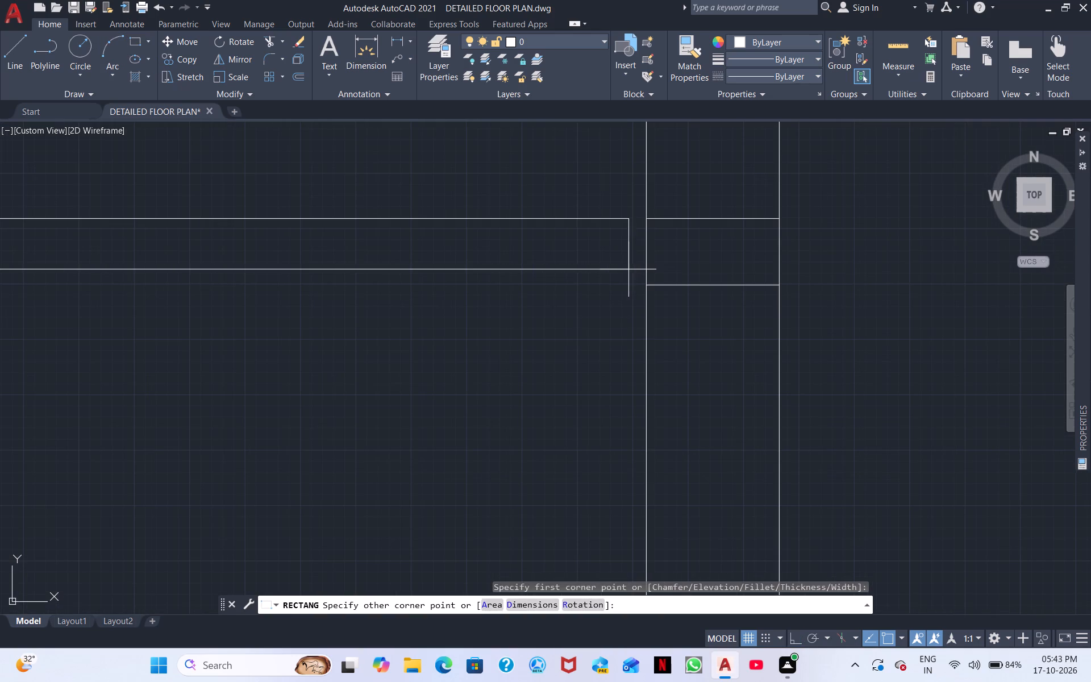
pyautogui.click(651, 285)
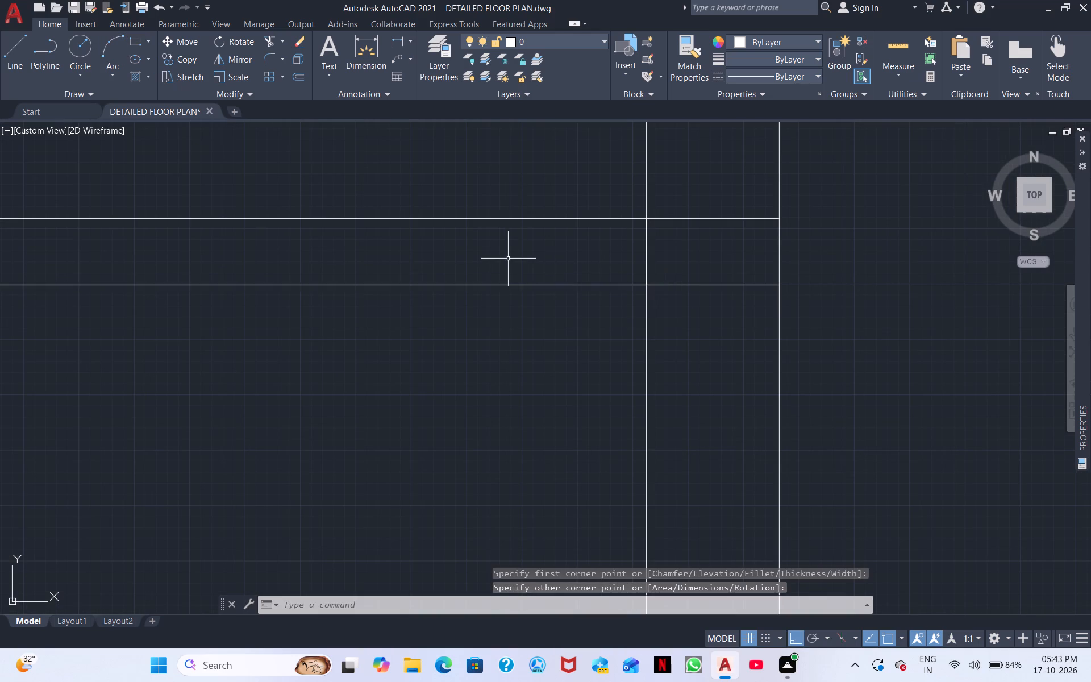
# Draw a second, narrower rectangle inside the opening, spanning from the cross line to the east wall's inner face.
pyautogui.rightClick(507, 259)
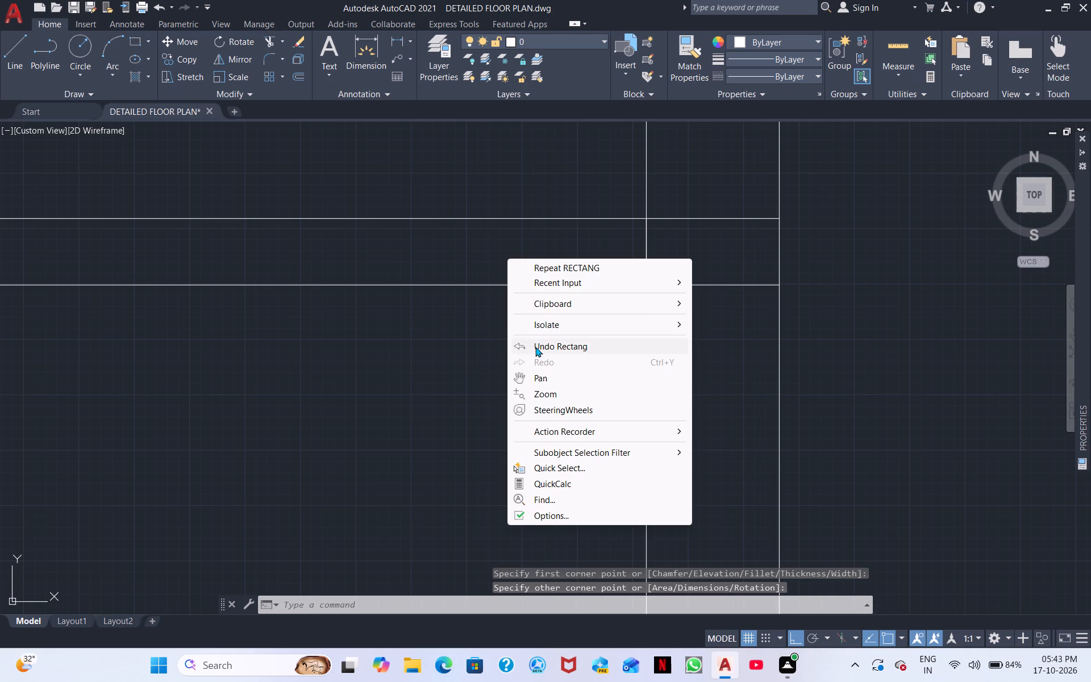
pyautogui.click(554, 269)
pyautogui.moveTo(336, 309); pyautogui.dragTo(556, 357, button='middle')
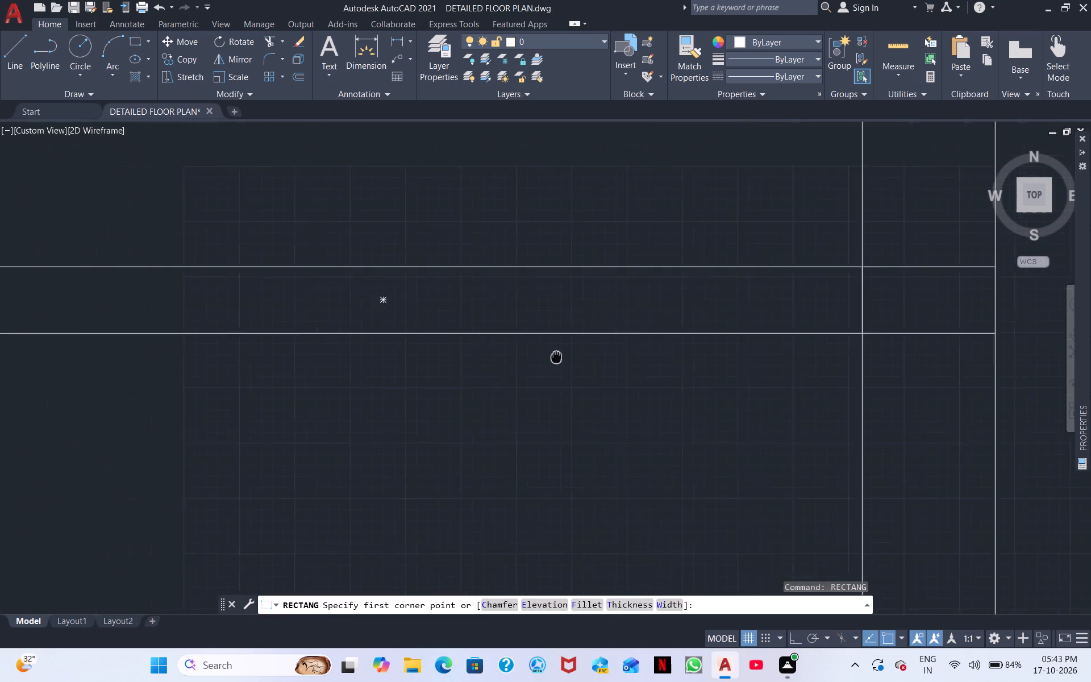
pyautogui.moveTo(556, 357); pyautogui.dragTo(828, 363, button='middle')
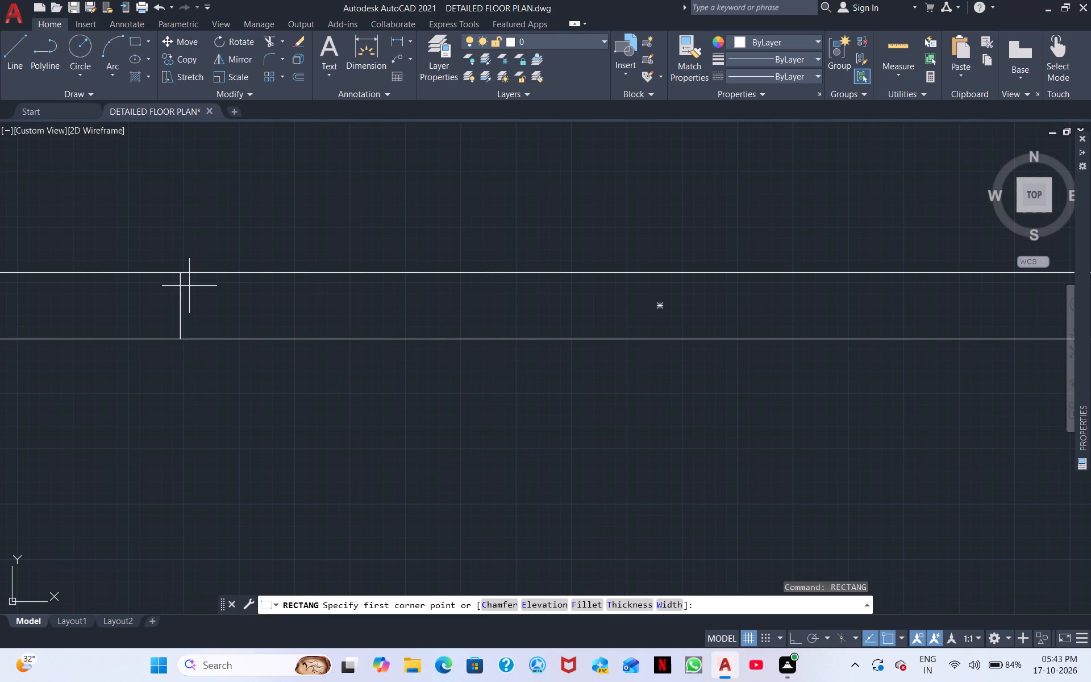
pyautogui.click(184, 286)
pyautogui.moveTo(787, 318); pyautogui.dragTo(756, 326, button='middle')
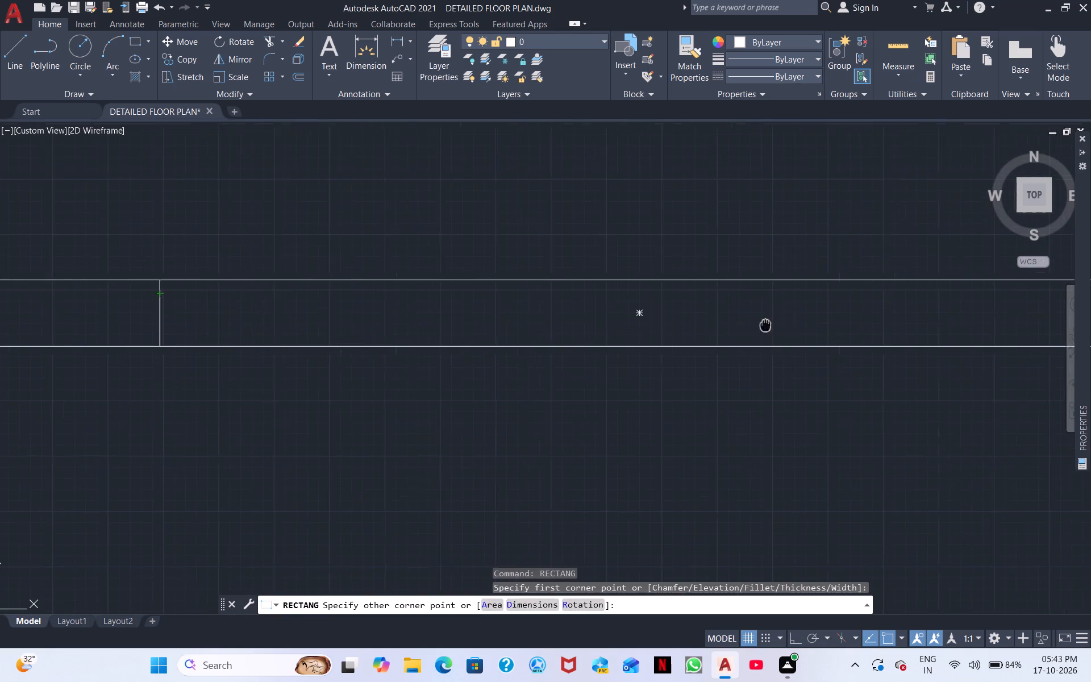
pyautogui.moveTo(756, 326); pyautogui.dragTo(302, 236, button='middle')
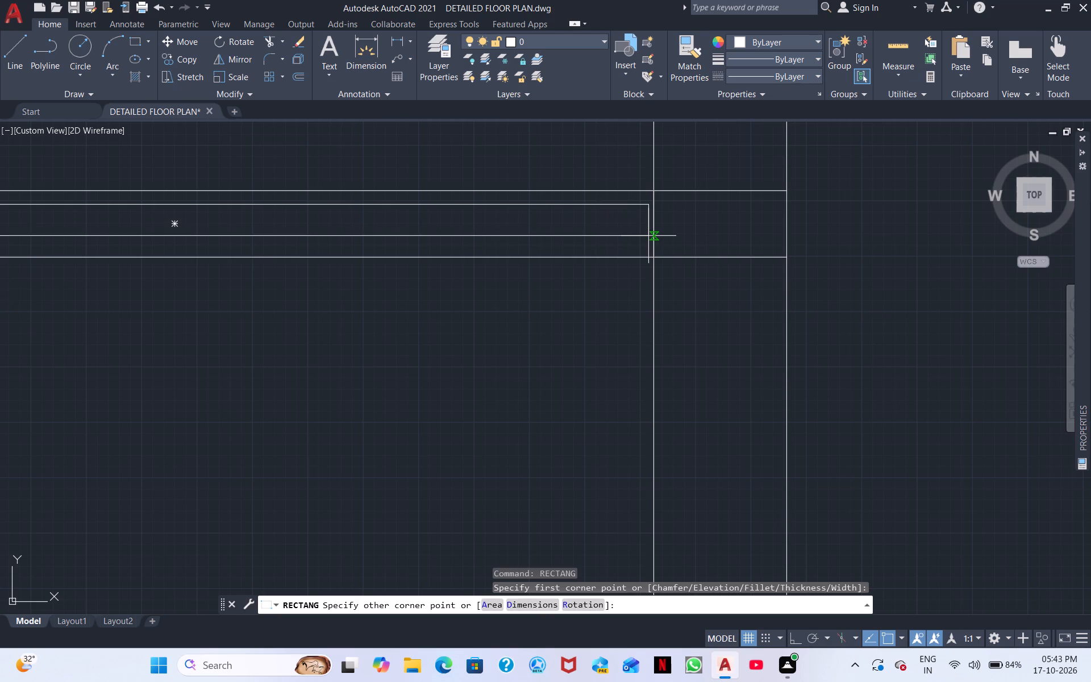
pyautogui.click(653, 247)
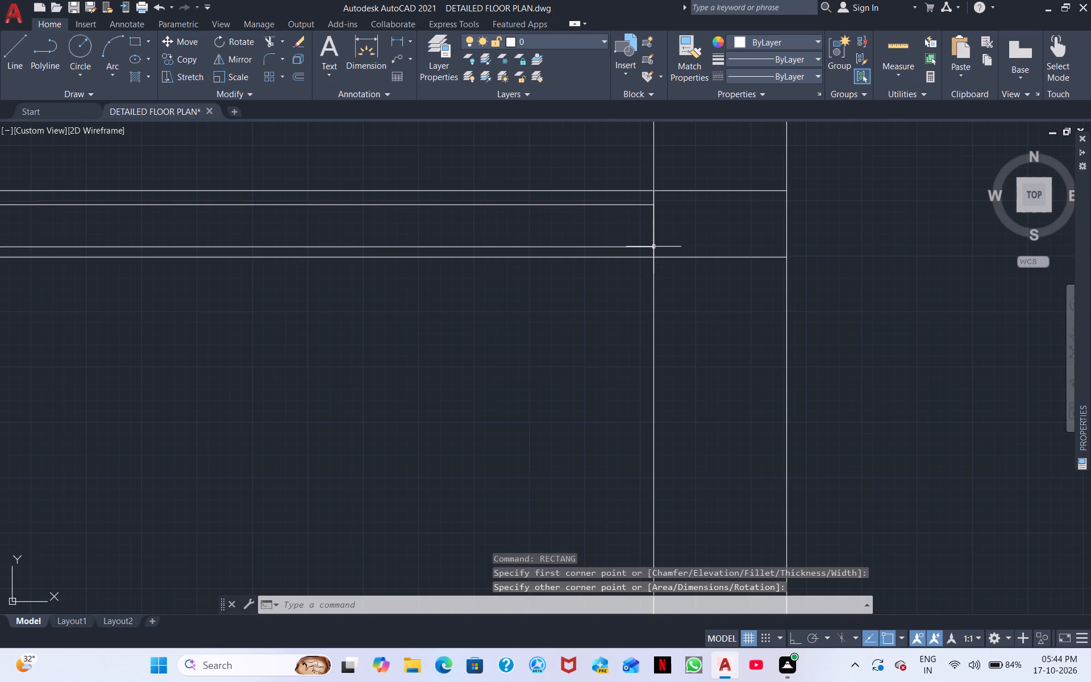
# Draw a third, still narrower rectangle inside the second one, spanning the same opening from the cross line to the east wall.
pyautogui.moveTo(255, 276); pyautogui.dragTo(613, 309, button='middle')
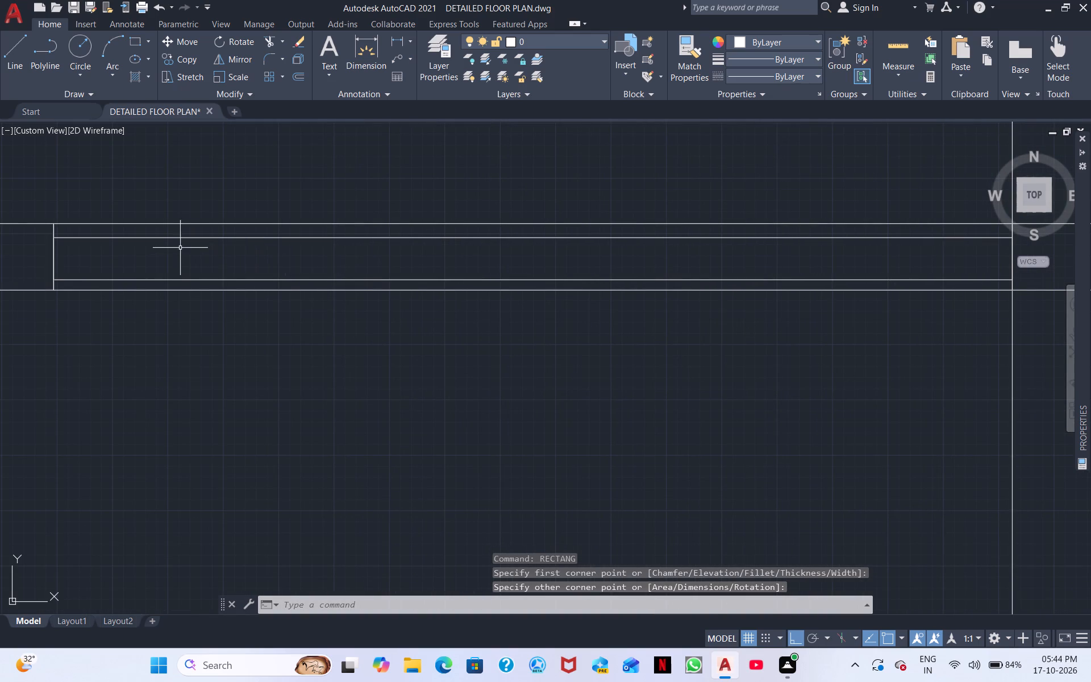
pyautogui.rightClick(178, 248)
pyautogui.click(230, 251)
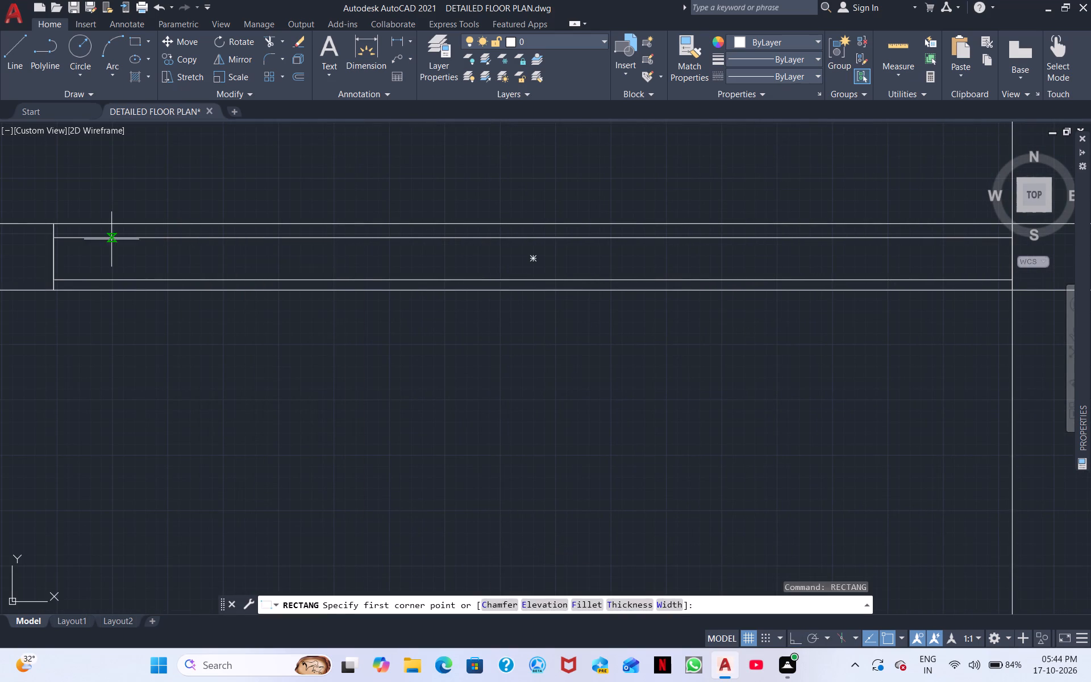
pyautogui.scroll(2, 111, 239)
pyautogui.moveTo(97, 253); pyautogui.dragTo(404, 198, button='middle')
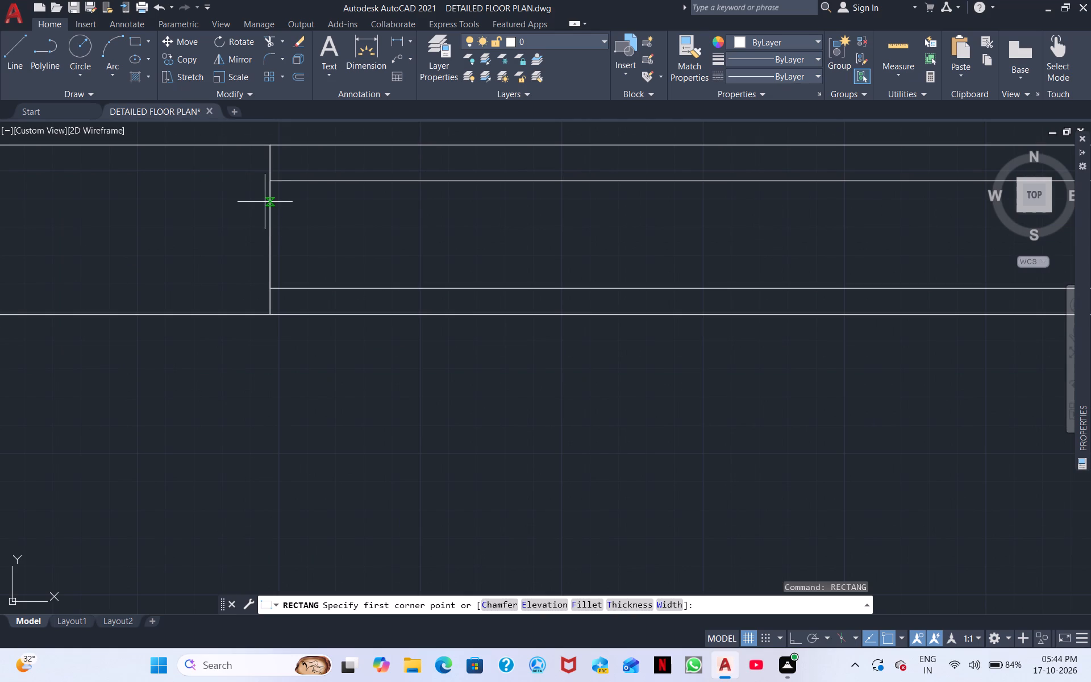
pyautogui.click(271, 202)
pyautogui.moveTo(631, 251); pyautogui.dragTo(211, 221, button='middle')
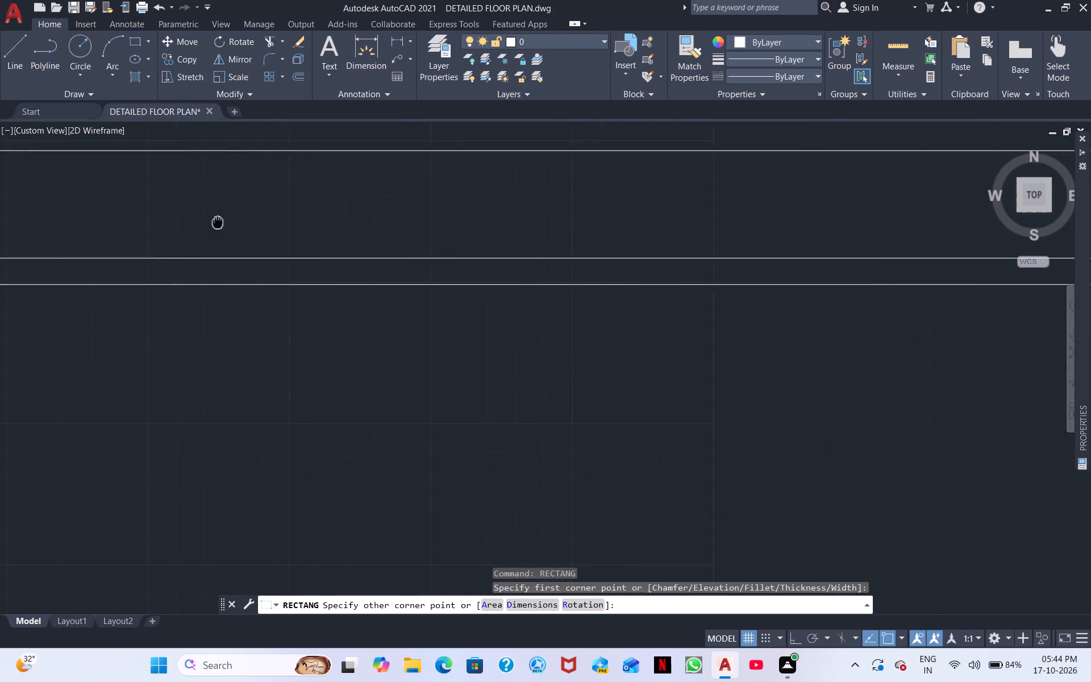
pyautogui.moveTo(211, 221); pyautogui.dragTo(76, 198, button='middle')
pyautogui.moveTo(717, 244); pyautogui.dragTo(70, 219, button='middle')
pyautogui.moveTo(515, 188); pyautogui.dragTo(504, 191, button='middle')
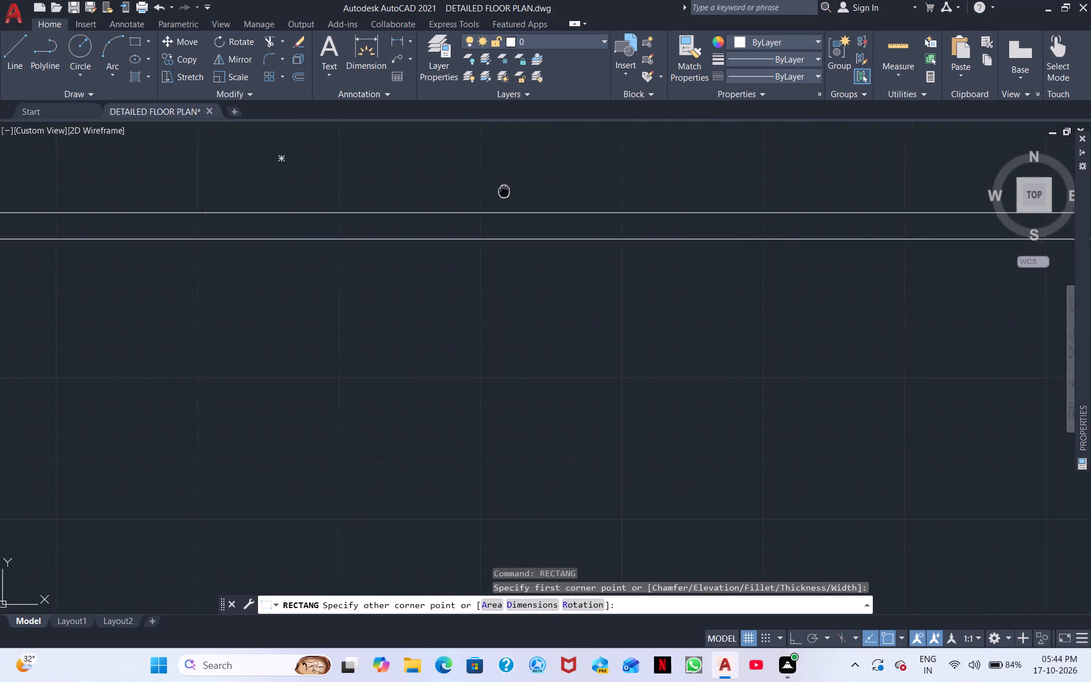
pyautogui.moveTo(504, 191); pyautogui.dragTo(141, 226, button='middle')
pyautogui.scroll(-3, 266, 227)
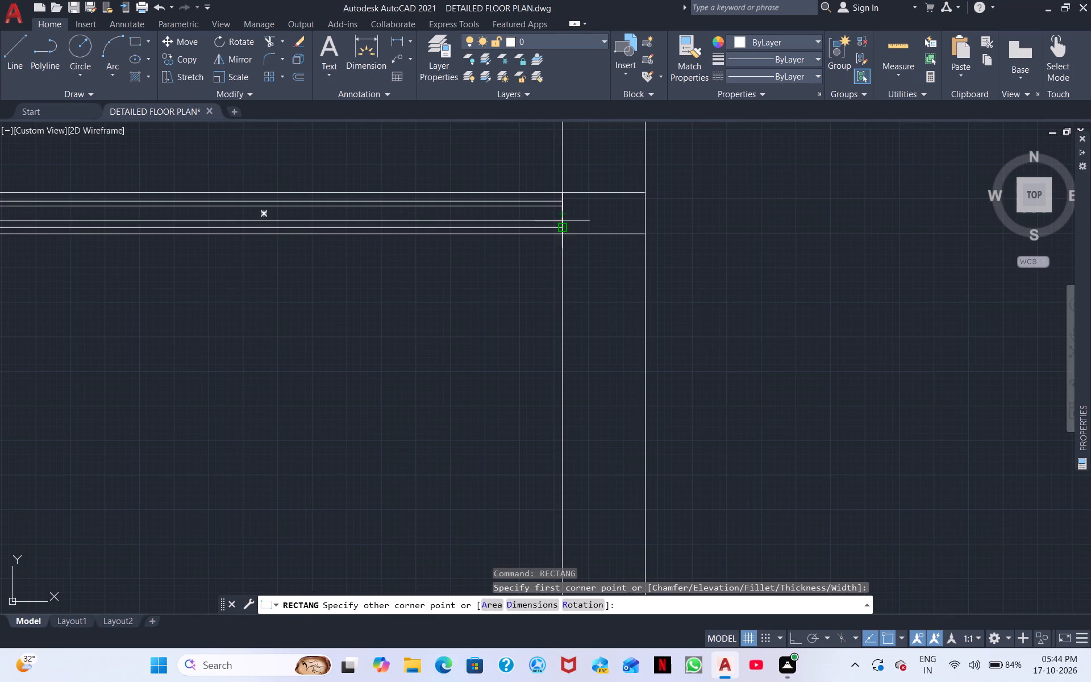
pyautogui.scroll(2, 563, 220)
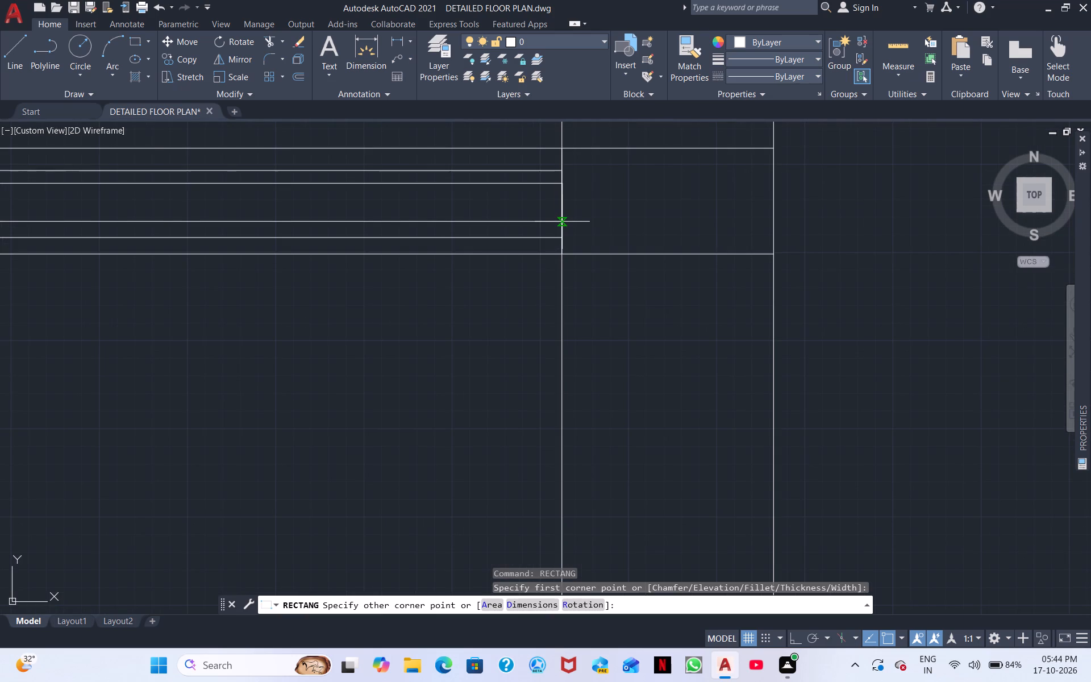
pyautogui.click(562, 222)
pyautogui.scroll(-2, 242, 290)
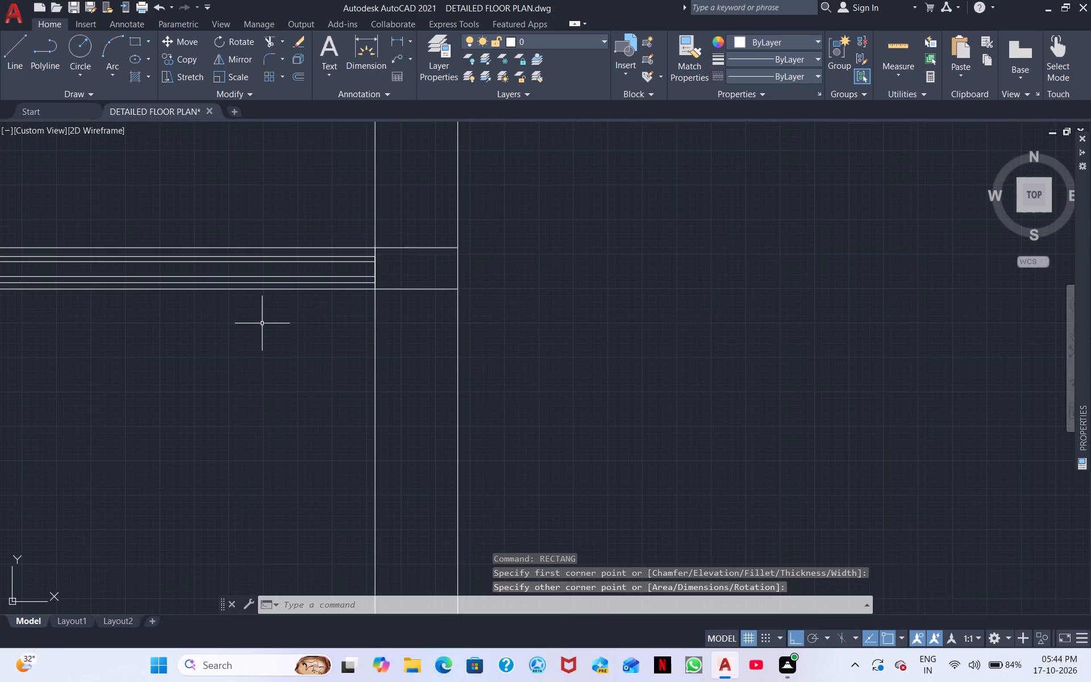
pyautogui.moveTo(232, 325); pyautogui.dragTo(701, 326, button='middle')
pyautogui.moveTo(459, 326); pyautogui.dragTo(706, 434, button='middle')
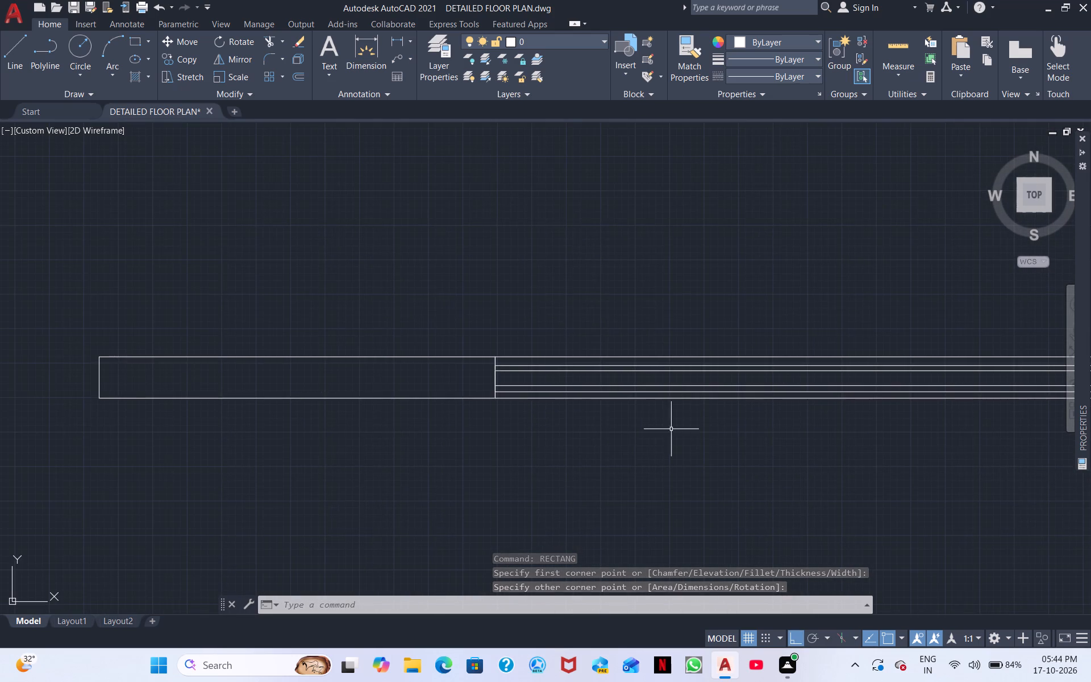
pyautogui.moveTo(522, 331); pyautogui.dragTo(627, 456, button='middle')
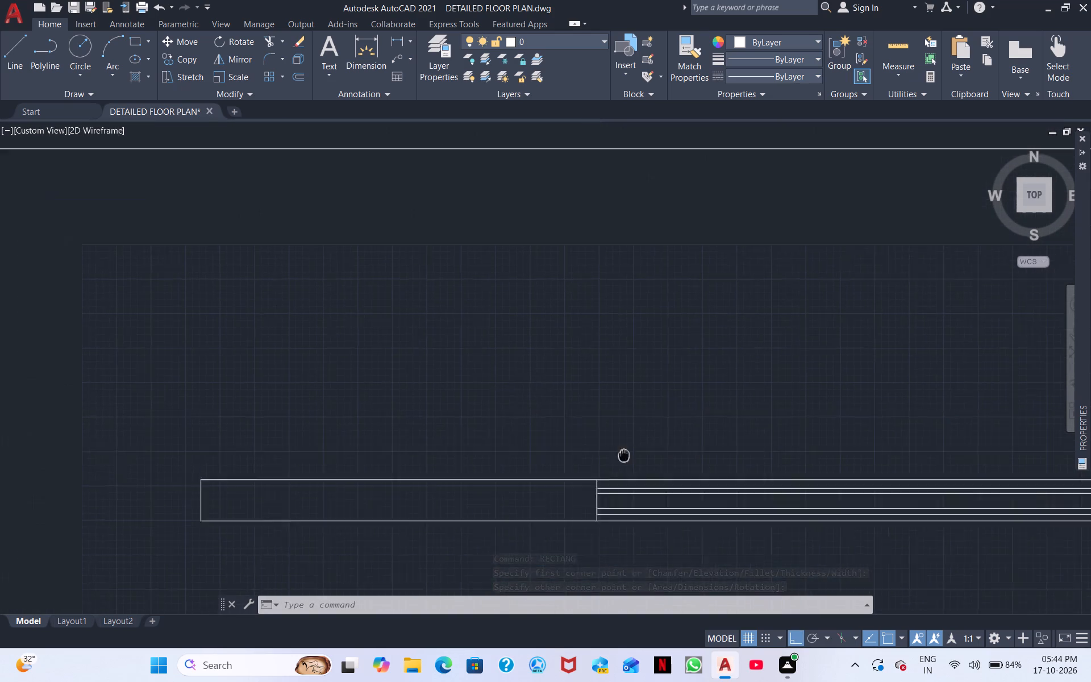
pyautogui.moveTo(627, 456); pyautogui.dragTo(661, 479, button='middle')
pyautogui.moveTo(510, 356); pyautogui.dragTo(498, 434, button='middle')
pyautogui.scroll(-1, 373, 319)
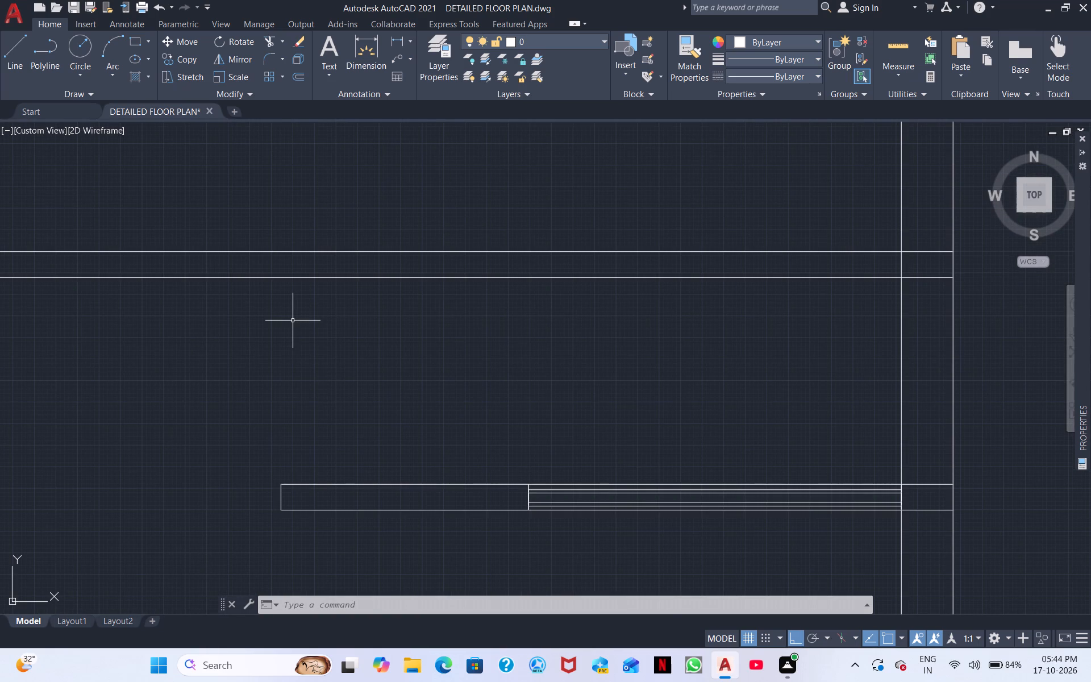
# Draw a narrow vertical rectangle from the west end of the lower short wall up to the underside of the long horizontal wall.
pyautogui.scroll(-2, 289, 322)
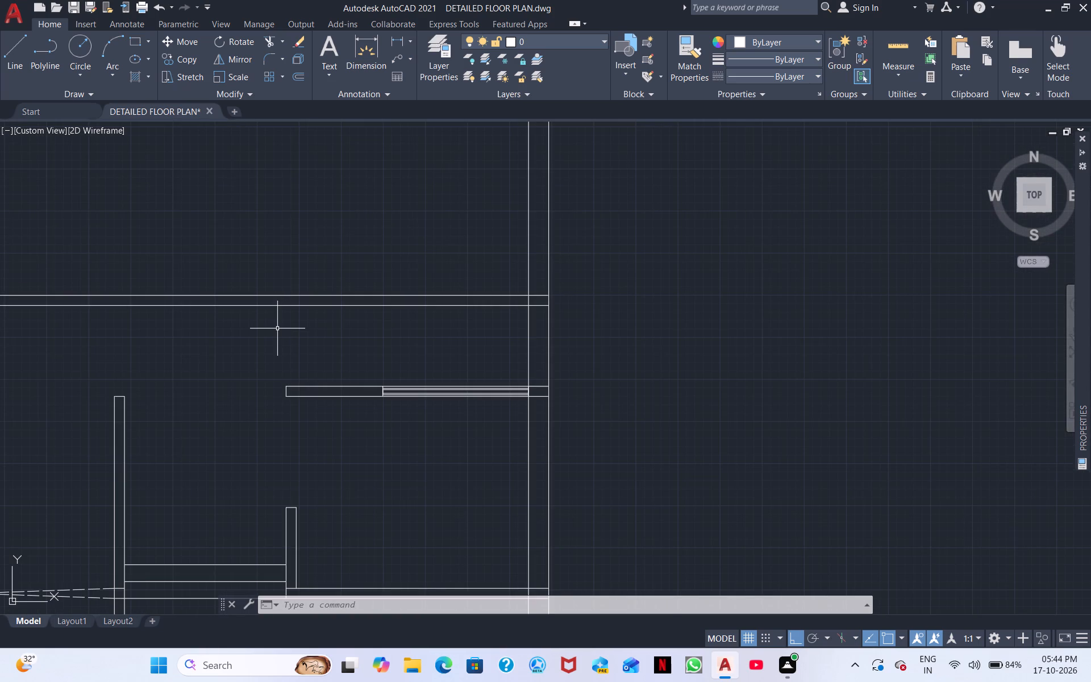
pyautogui.scroll(-1, 232, 360)
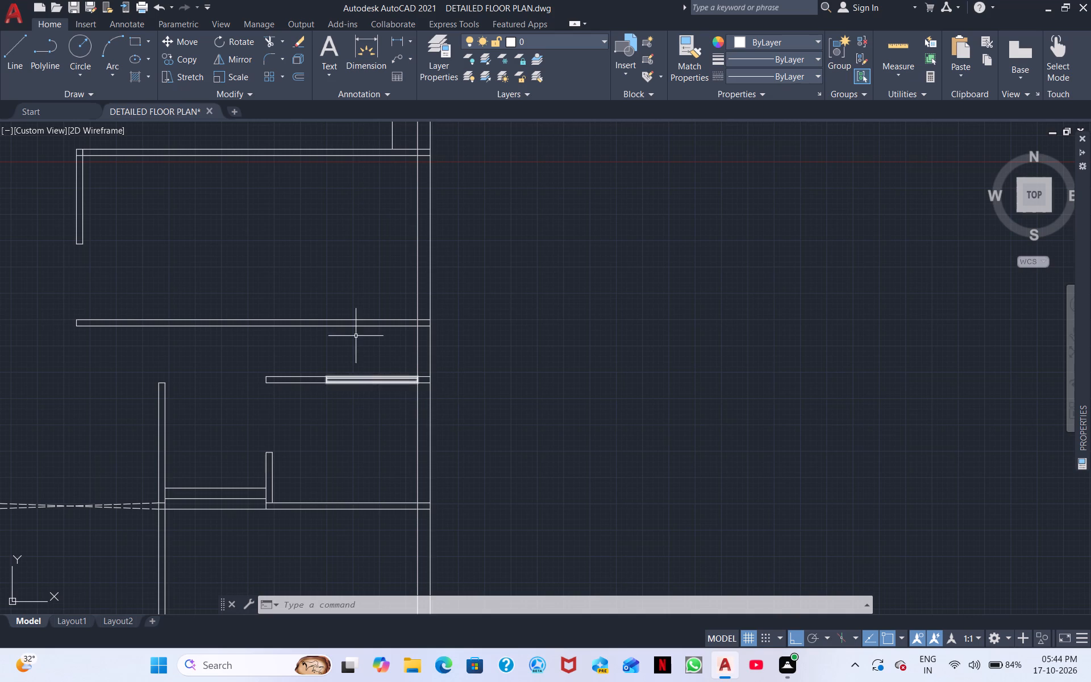
pyautogui.scroll(-1, 324, 328)
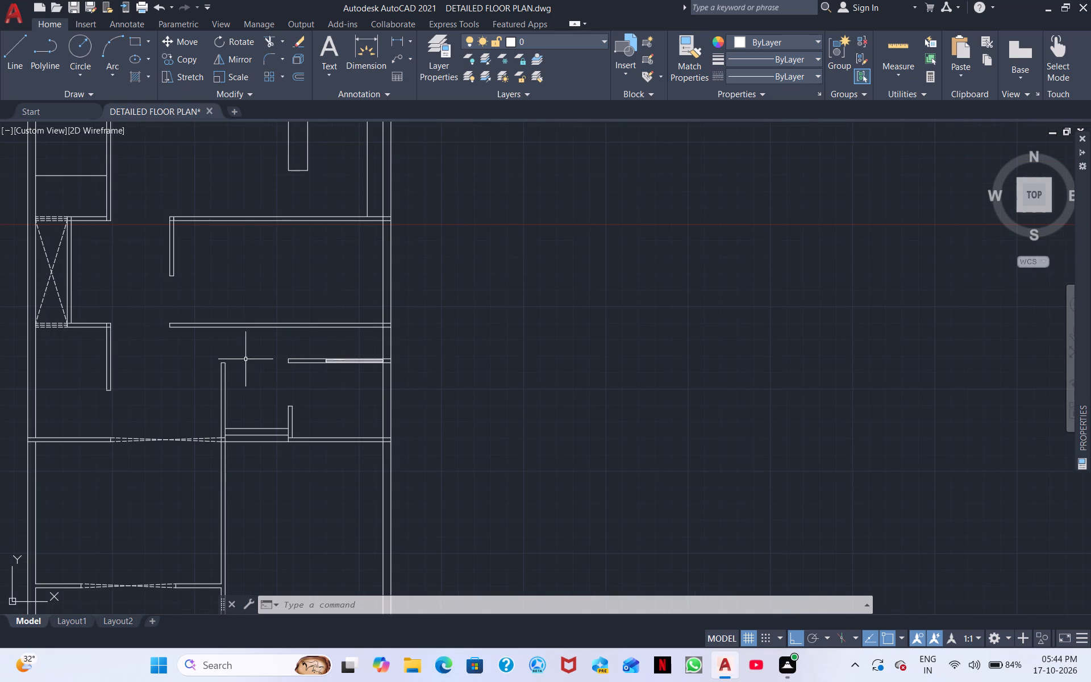
pyautogui.scroll(1, 251, 356)
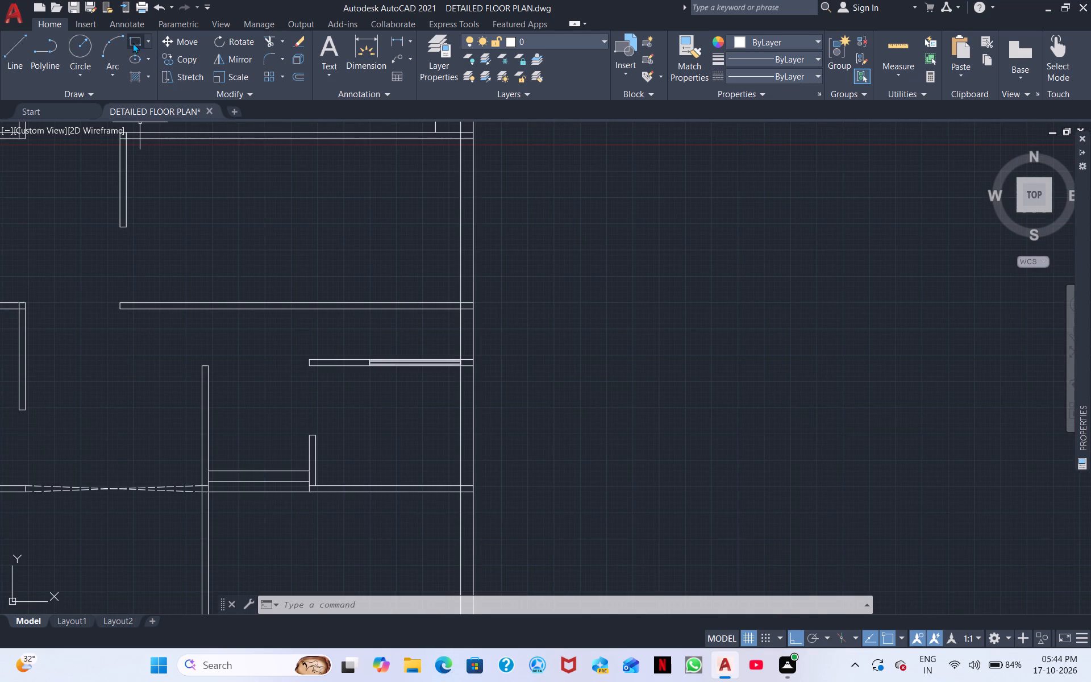
pyautogui.click(132, 42)
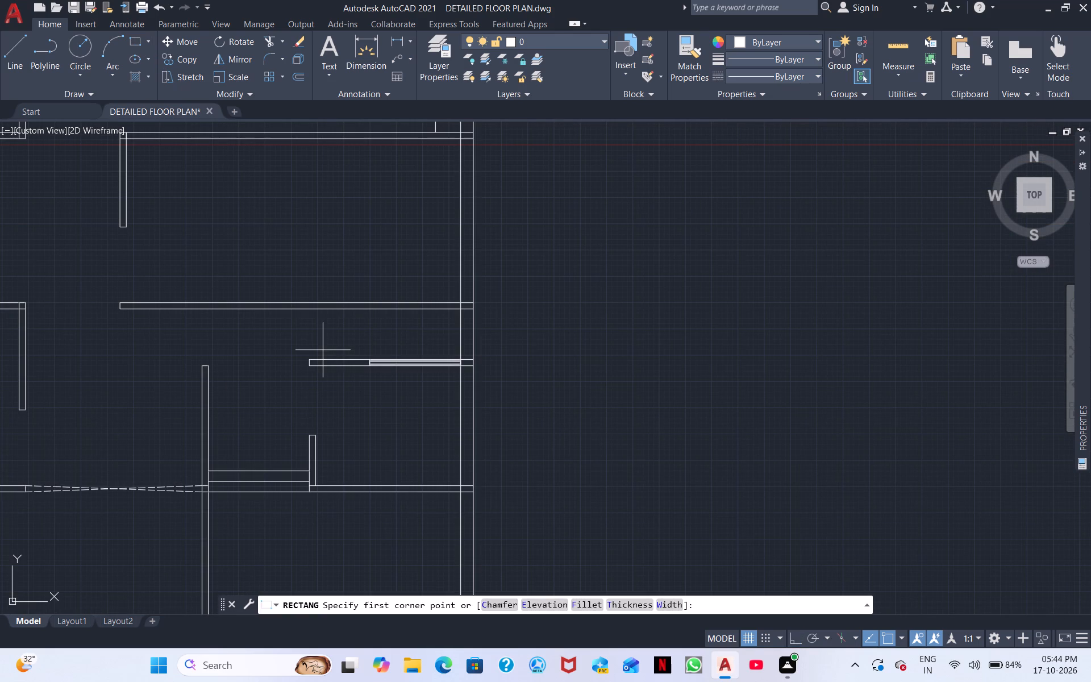
pyautogui.scroll(5, 324, 351)
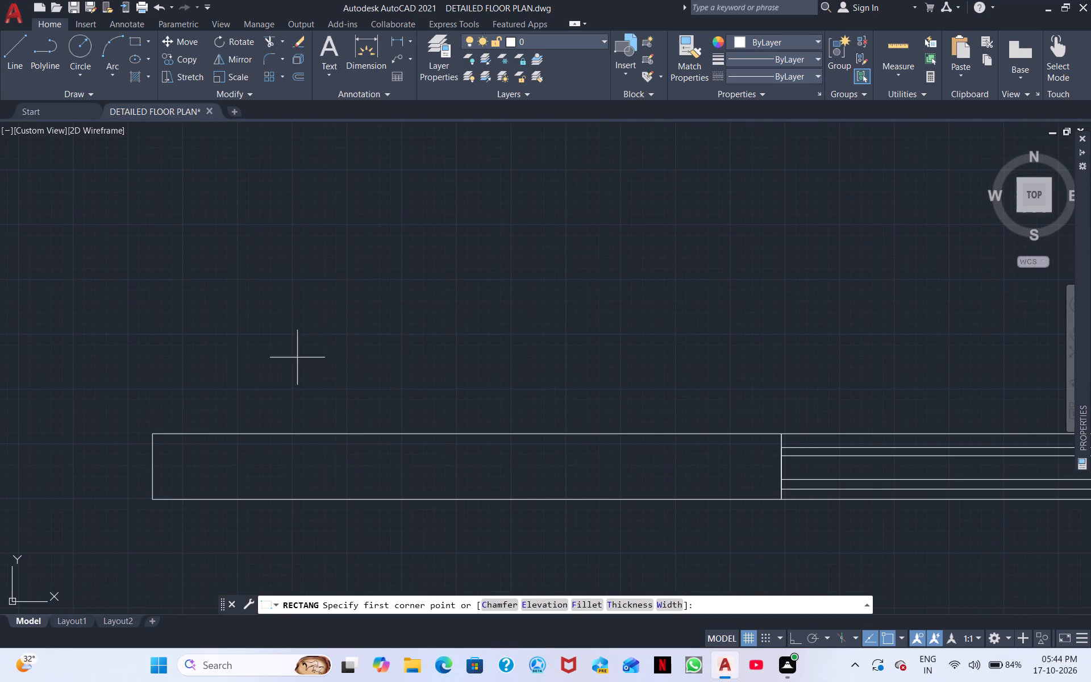
pyautogui.click(149, 430)
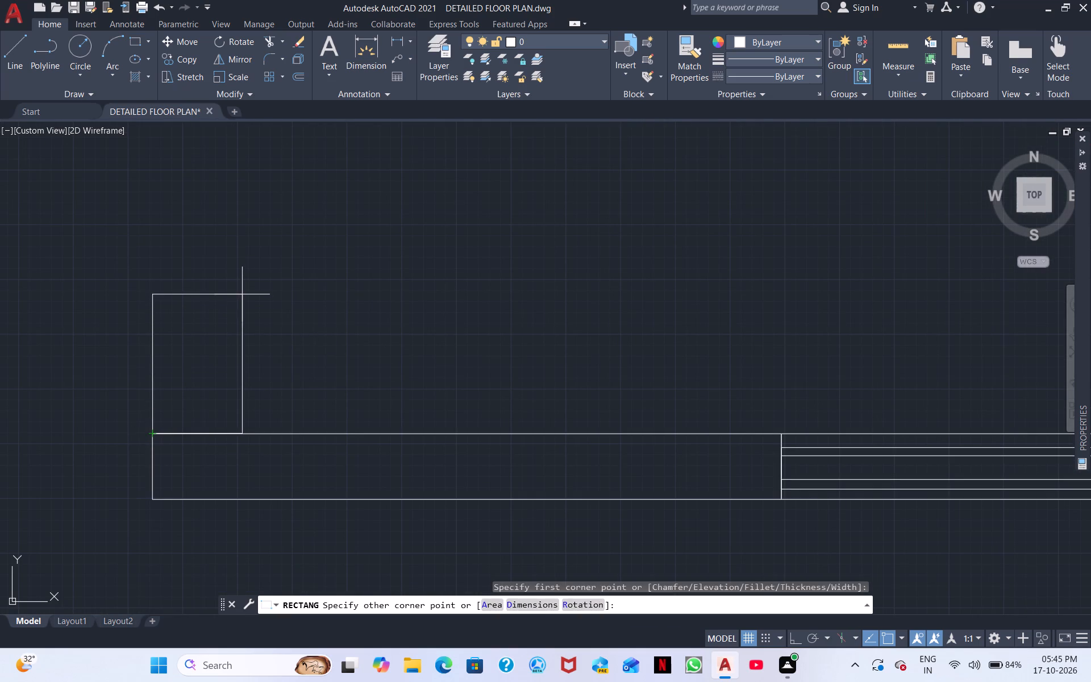
pyautogui.moveTo(209, 285); pyautogui.dragTo(214, 380, button='middle')
pyautogui.scroll(-3, 225, 310)
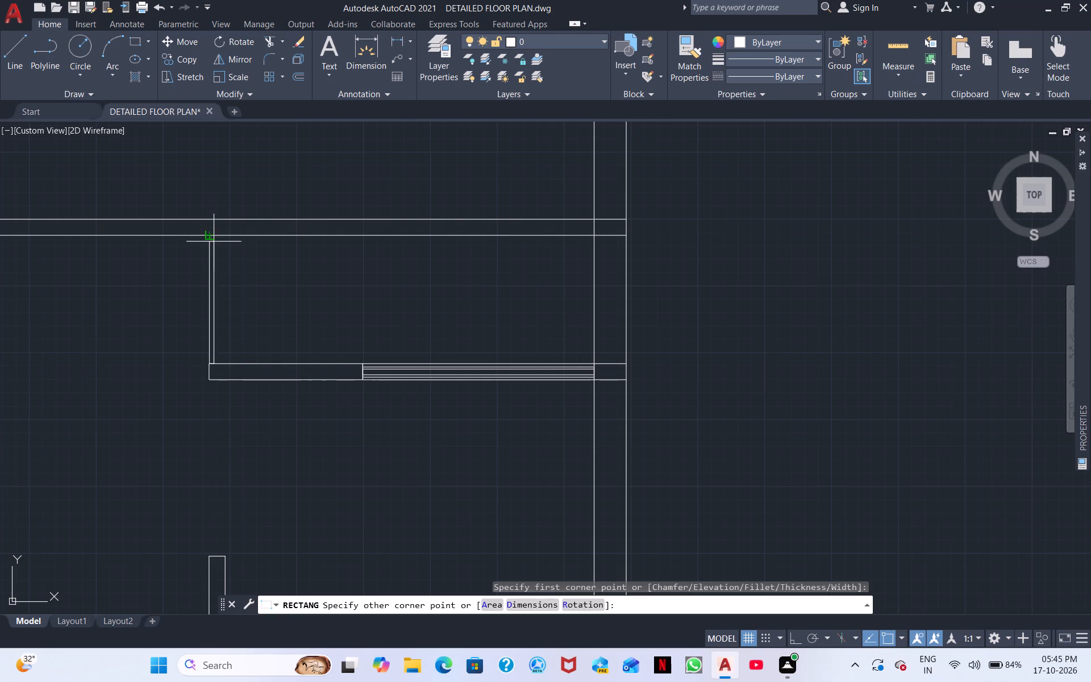
pyautogui.scroll(1, 223, 238)
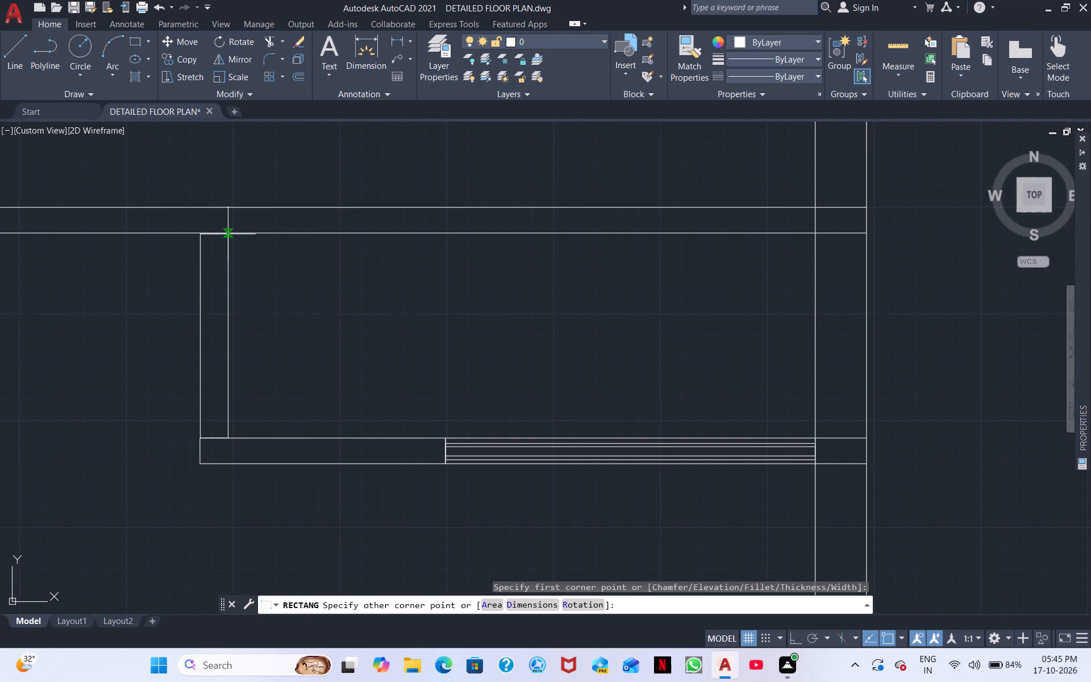
pyautogui.click(229, 232)
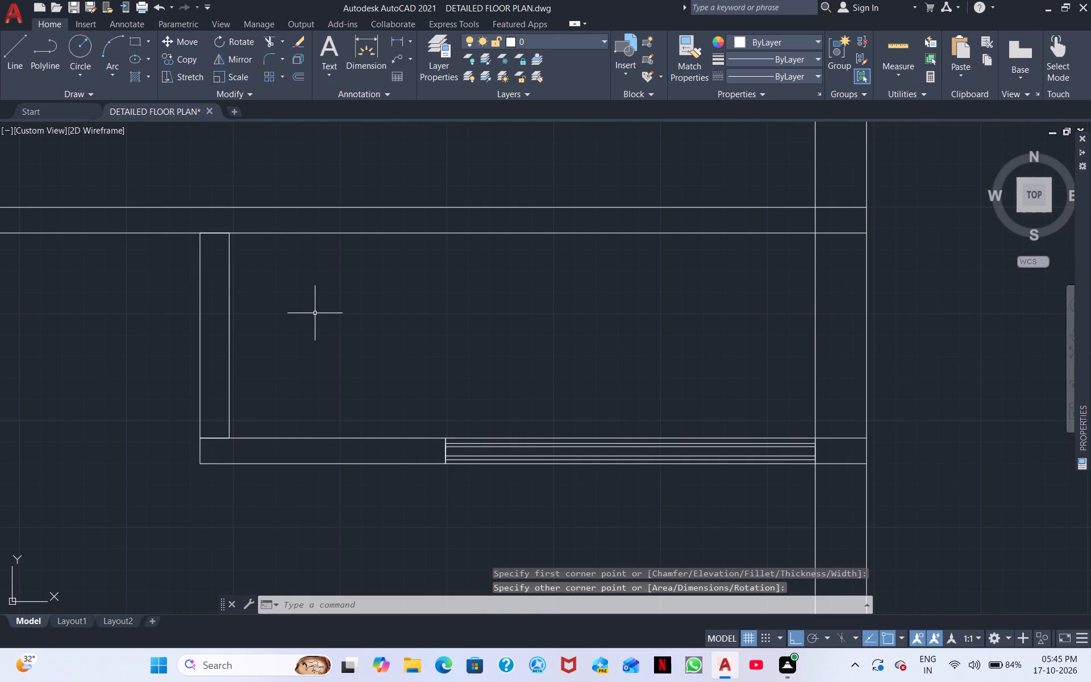
# Draw a narrower rectangle inside that vertical one, spanning its full height between the two horizontal walls.
pyautogui.rightClick(315, 313)
pyautogui.click(368, 319)
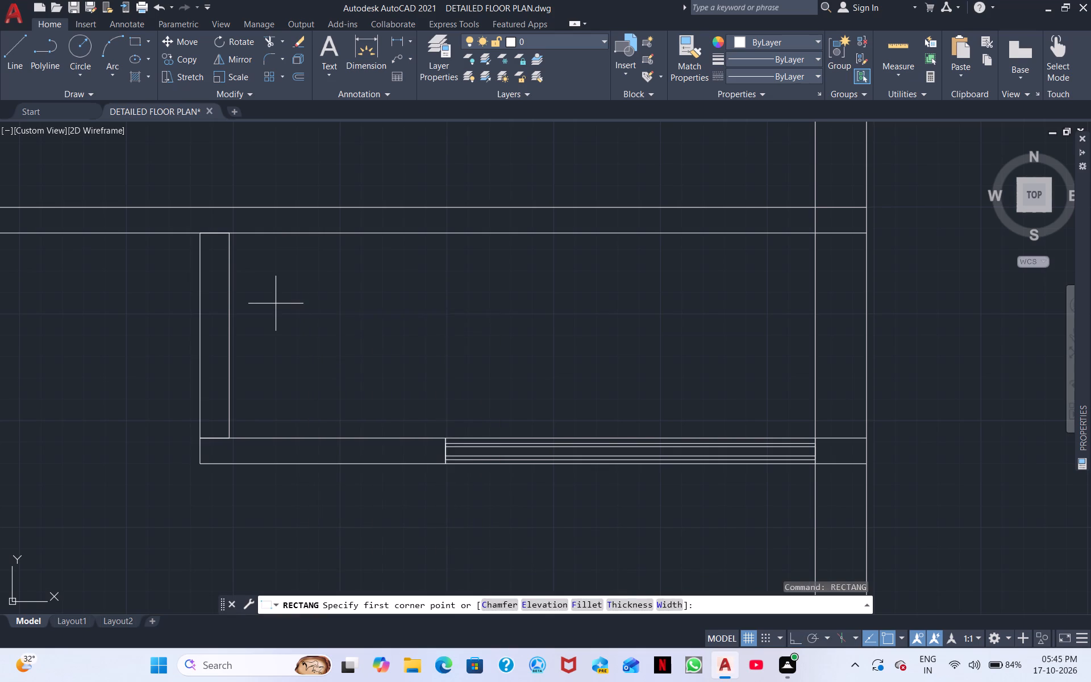
pyautogui.scroll(1, 276, 303)
pyautogui.moveTo(292, 360); pyautogui.dragTo(524, 493, button='middle')
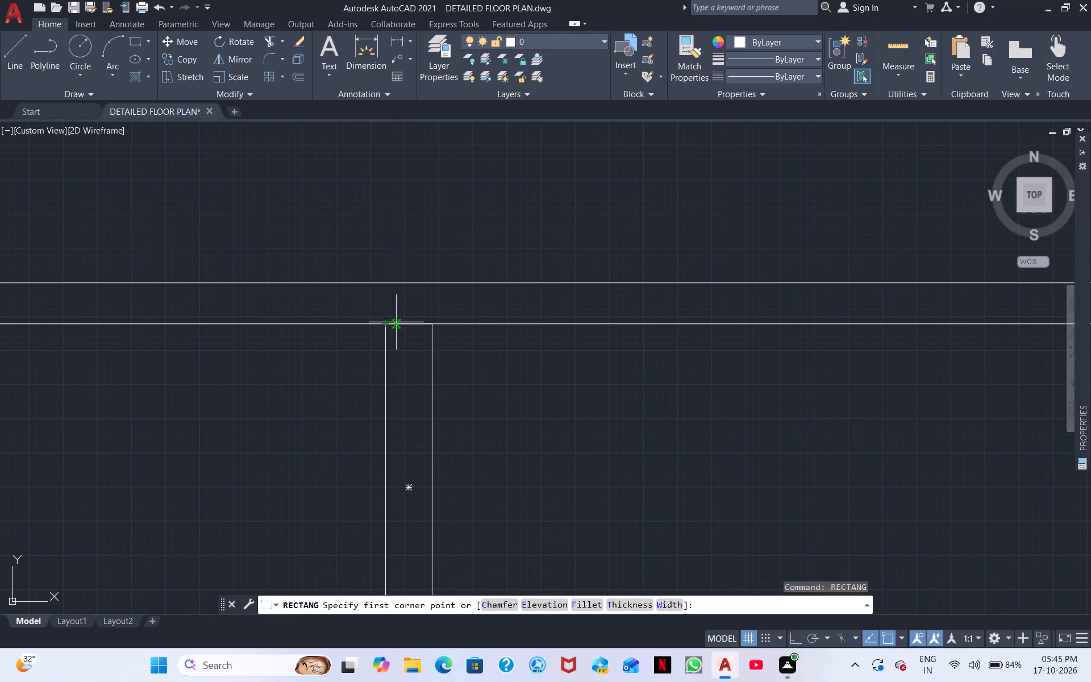
pyautogui.click(399, 323)
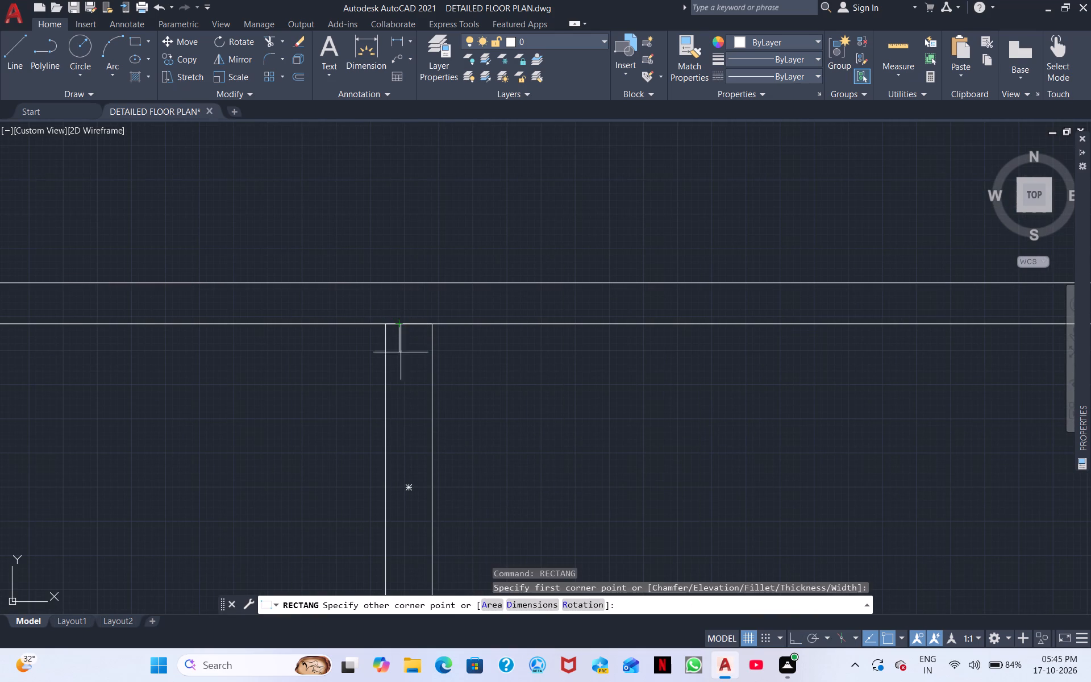
pyautogui.moveTo(407, 546); pyautogui.dragTo(449, 455, button='middle')
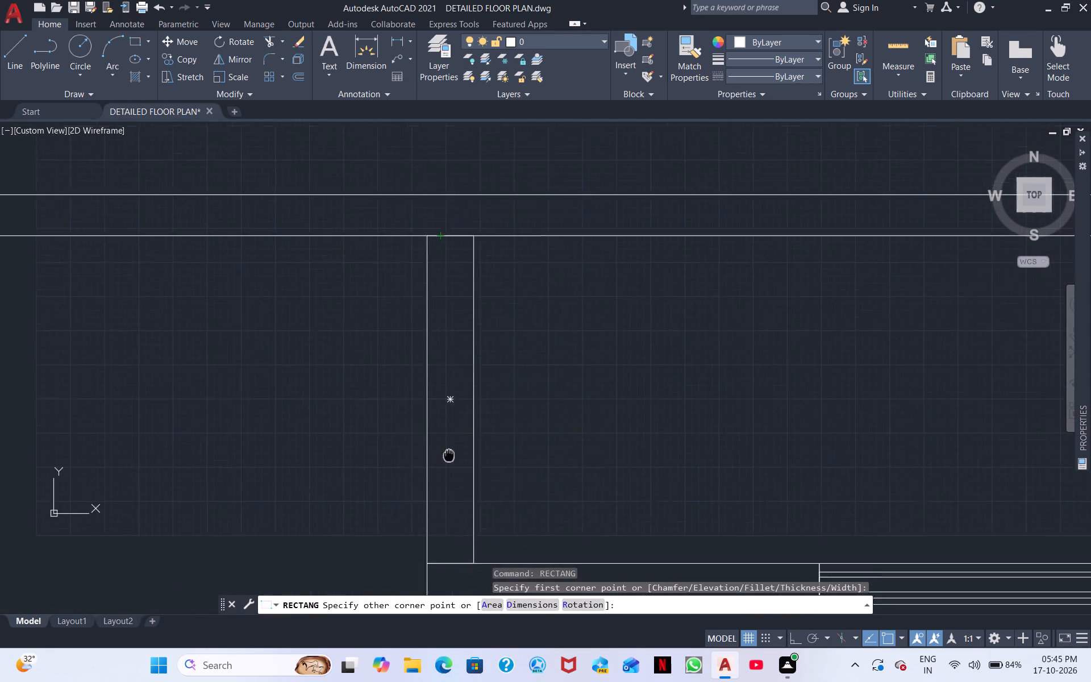
pyautogui.moveTo(449, 455); pyautogui.dragTo(452, 398, button='middle')
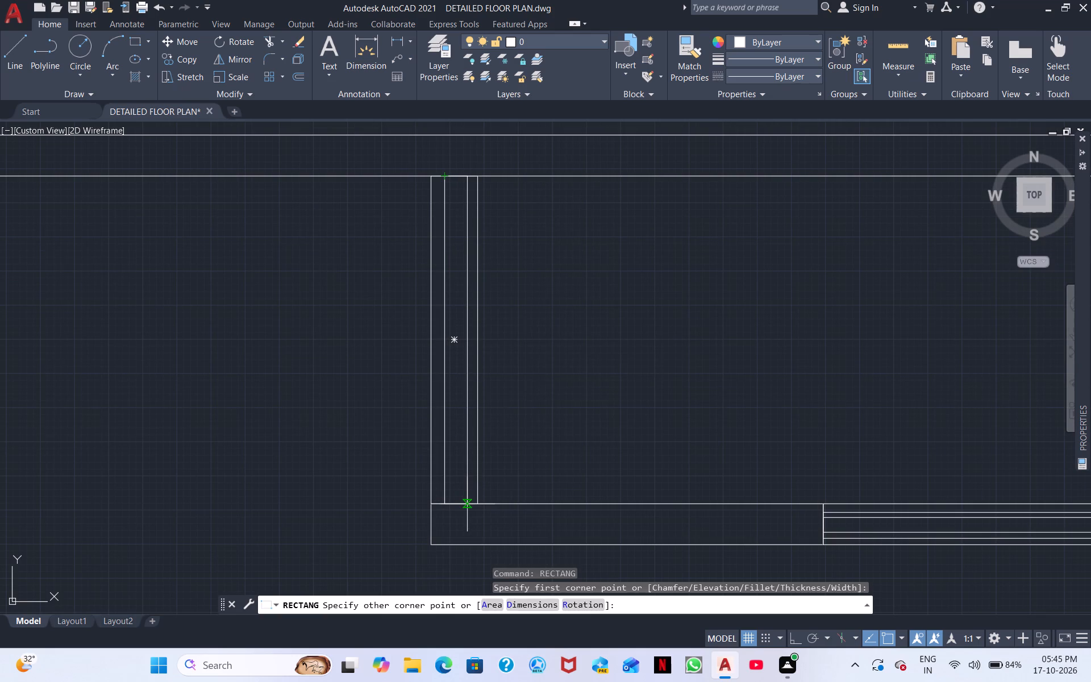
pyautogui.click(467, 504)
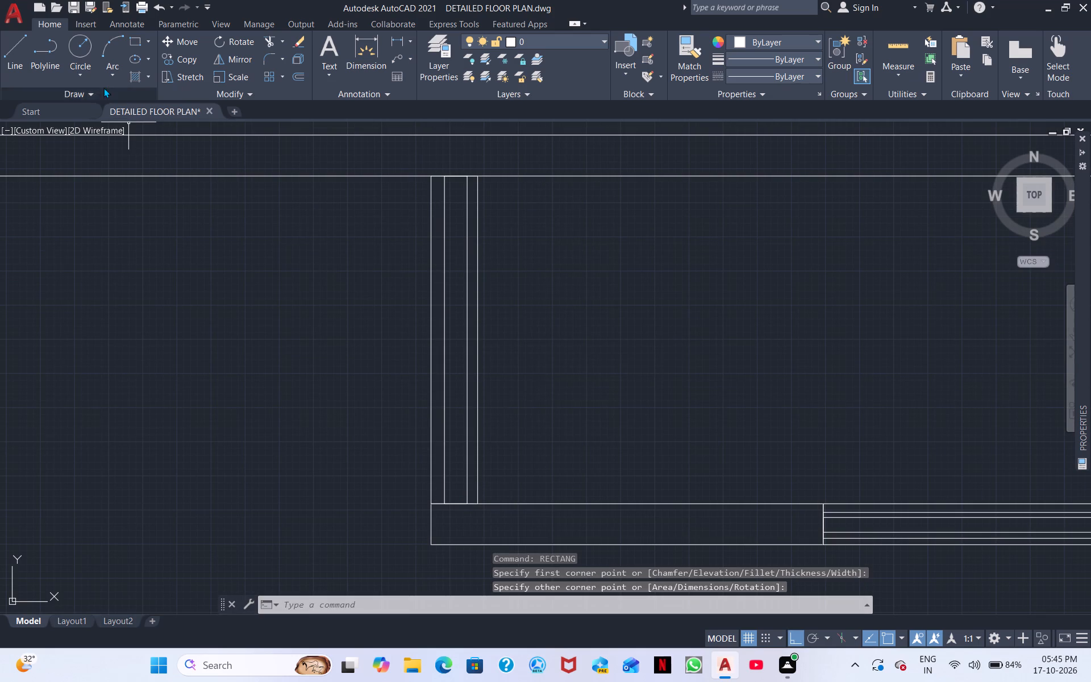
# Draw a vertical centre line through the nested rectangles, from the upper wall down to the lower wall.
pyautogui.click(15, 45)
pyautogui.click(452, 179)
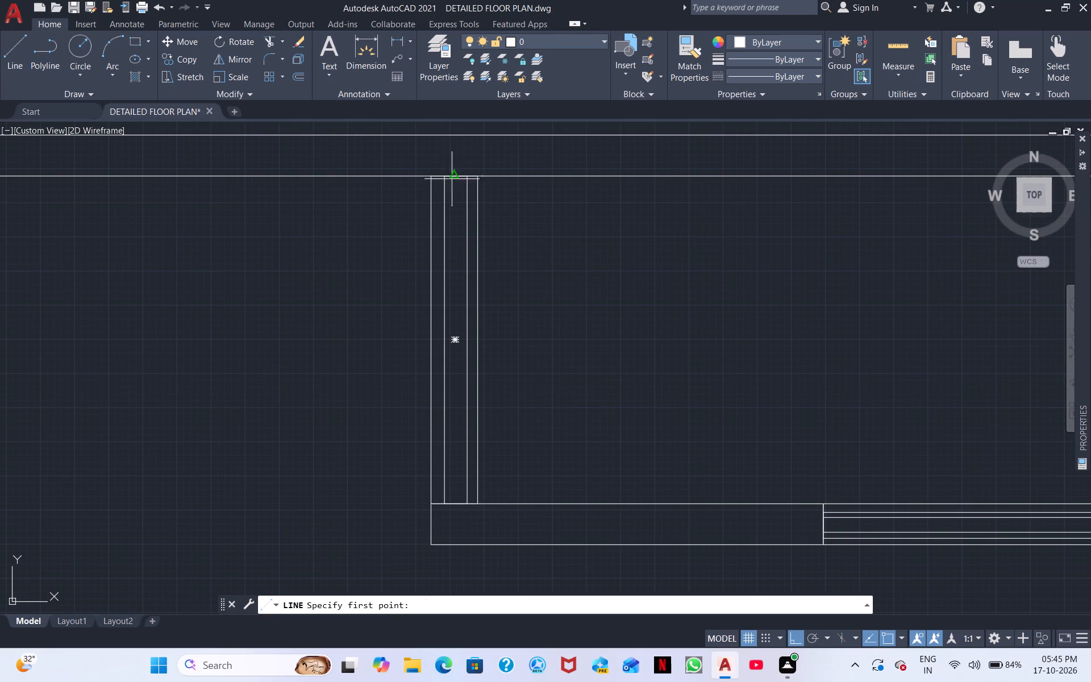
pyautogui.click(459, 504)
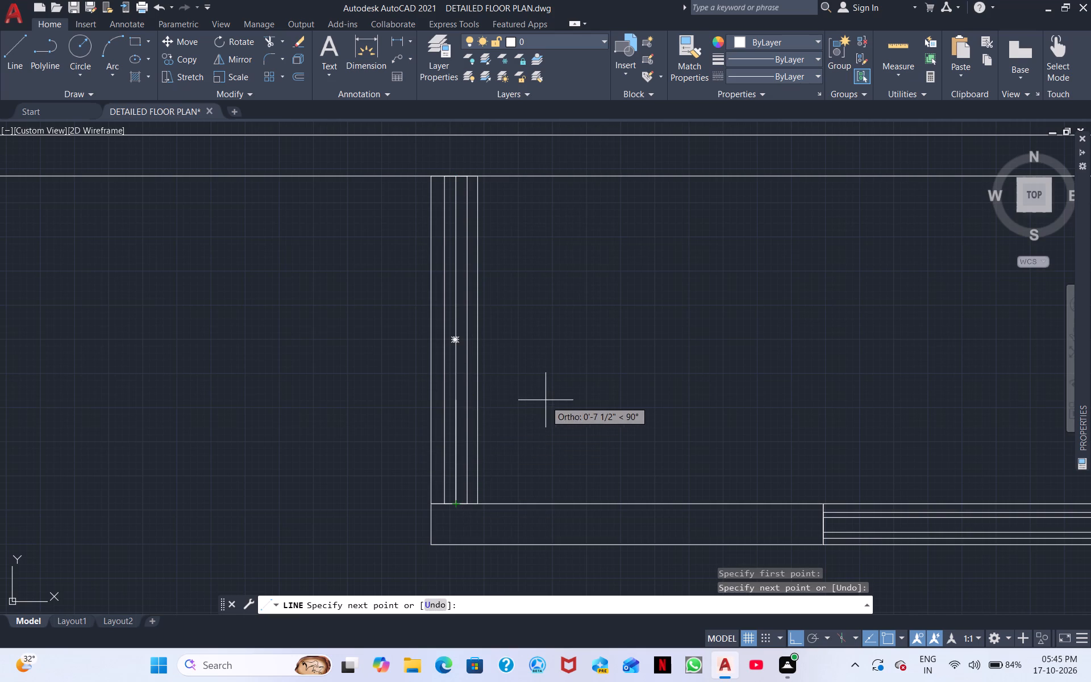
pyautogui.rightClick(545, 400)
pyautogui.click(573, 408)
# Examine the newly filled openings and the whole floor plan, from the north rooms down to the south wall.
pyautogui.scroll(-2, 580, 344)
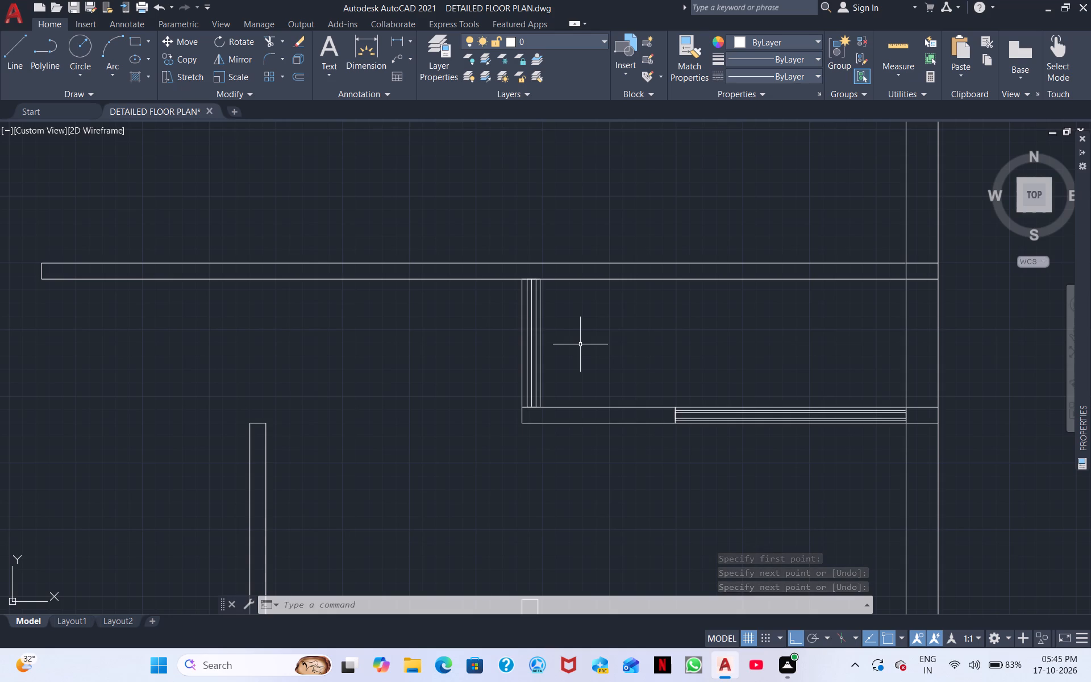
pyautogui.moveTo(586, 348); pyautogui.dragTo(502, 268, button='middle')
pyautogui.moveTo(534, 289); pyautogui.dragTo(488, 243, button='middle')
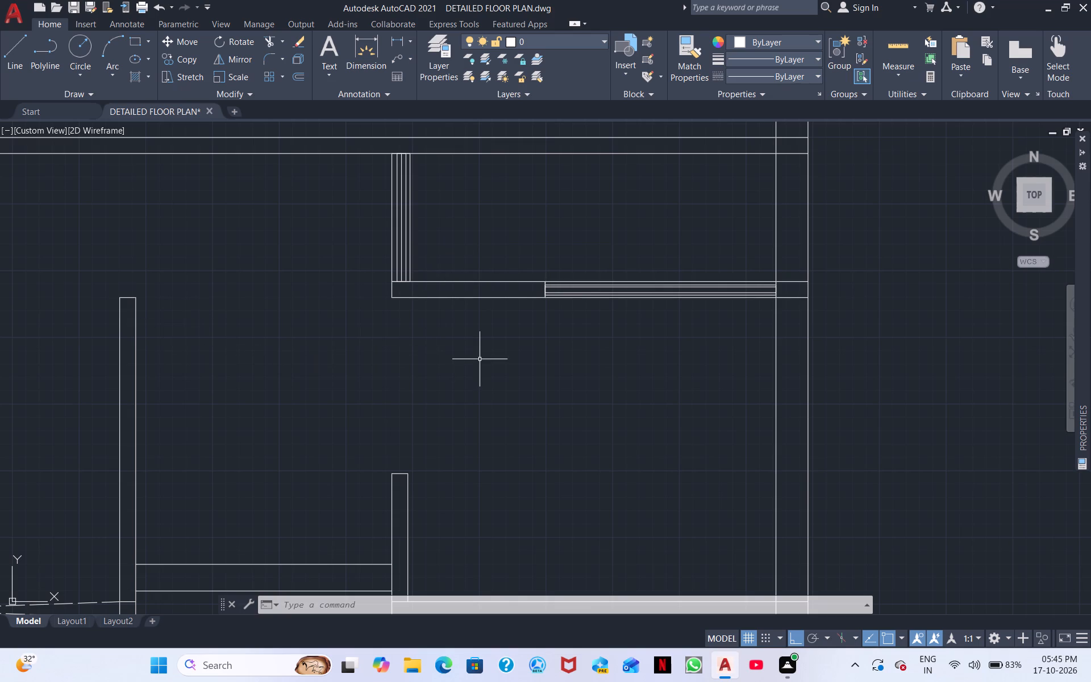
pyautogui.moveTo(480, 359); pyautogui.dragTo(589, 331, button='middle')
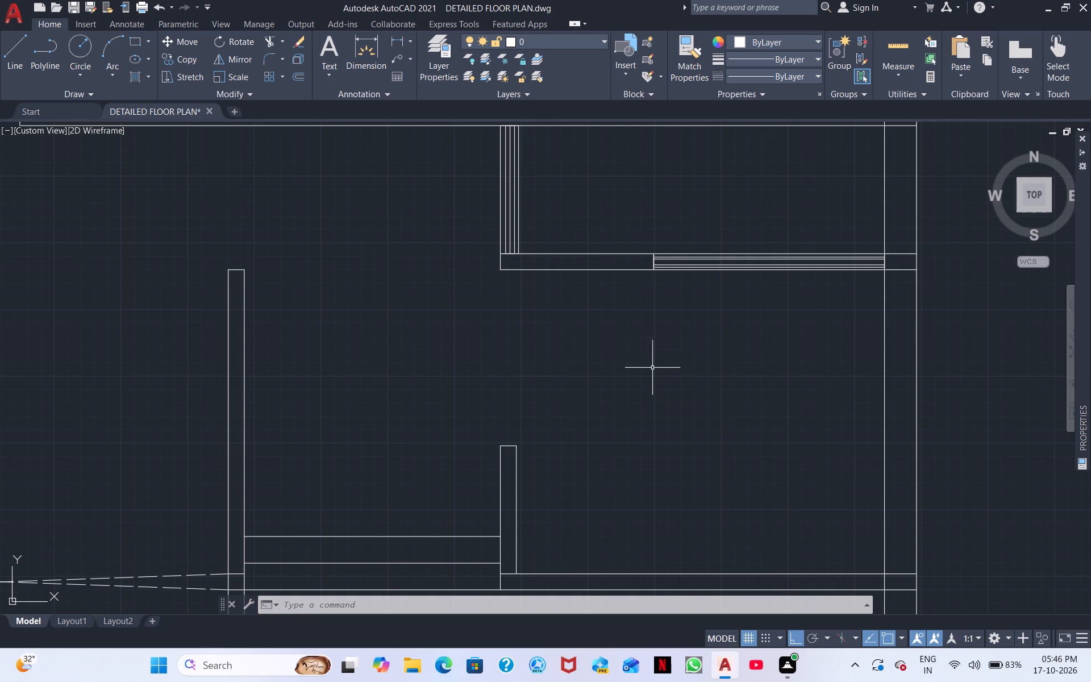
pyautogui.scroll(-5, 652, 368)
pyautogui.scroll(1, 653, 375)
pyautogui.scroll(1, 667, 301)
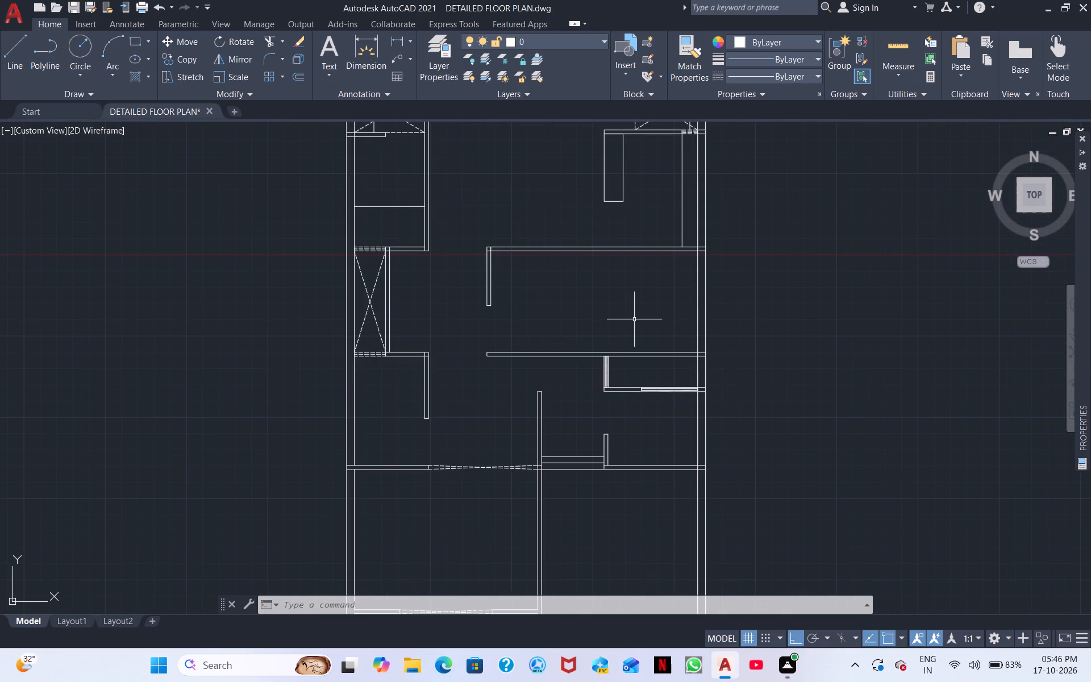
pyautogui.scroll(-1, 634, 320)
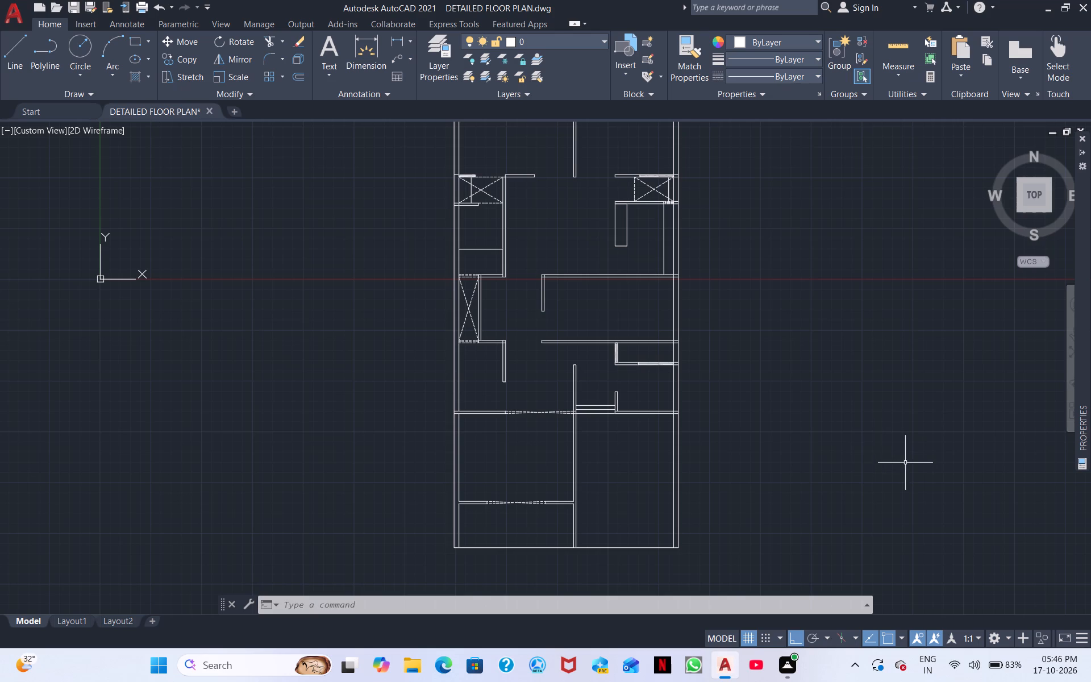
pyautogui.moveTo(817, 411); pyautogui.dragTo(894, 383, button='middle')
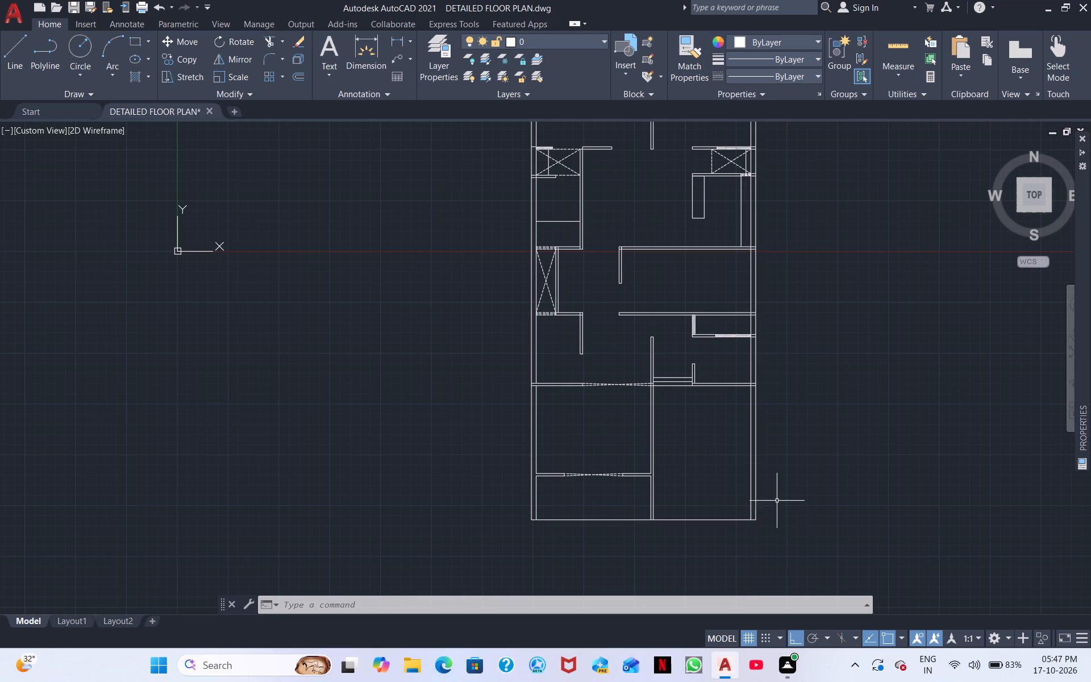
pyautogui.moveTo(571, 372); pyautogui.dragTo(553, 485, button='middle')
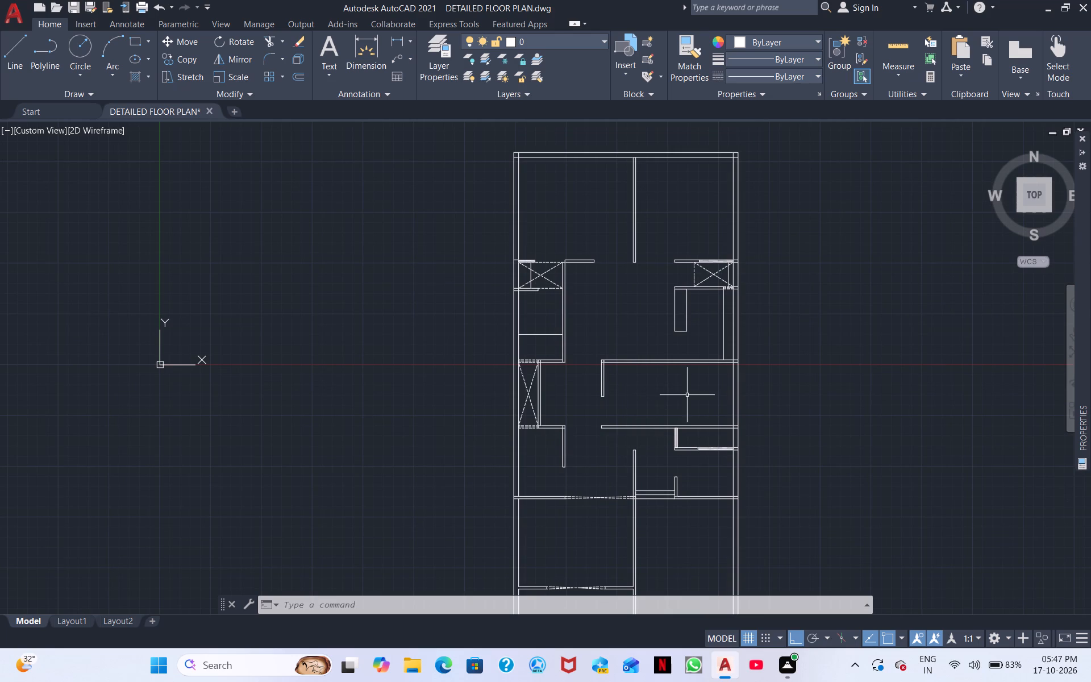
pyautogui.moveTo(687, 396); pyautogui.dragTo(591, 347, button='middle')
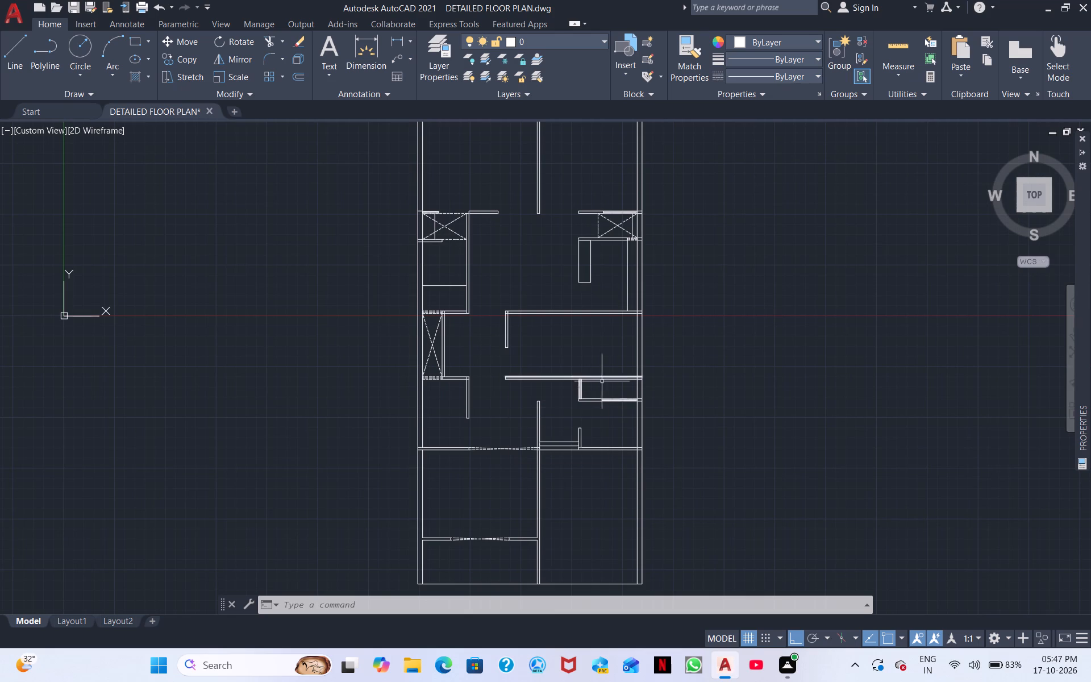
pyautogui.scroll(-1, 659, 413)
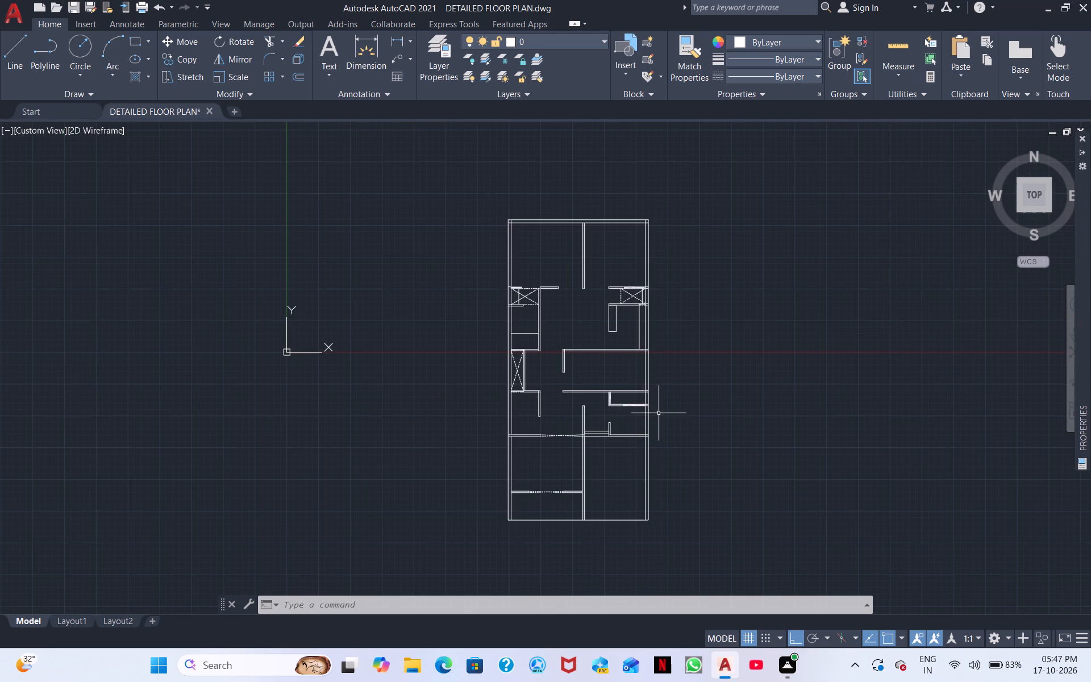
# Copy the entire floor plan straight east of the original, leaving a gap of about half the plan's width.
pyautogui.moveTo(651, 394); pyautogui.dragTo(614, 371, button='middle')
pyautogui.click(653, 525)
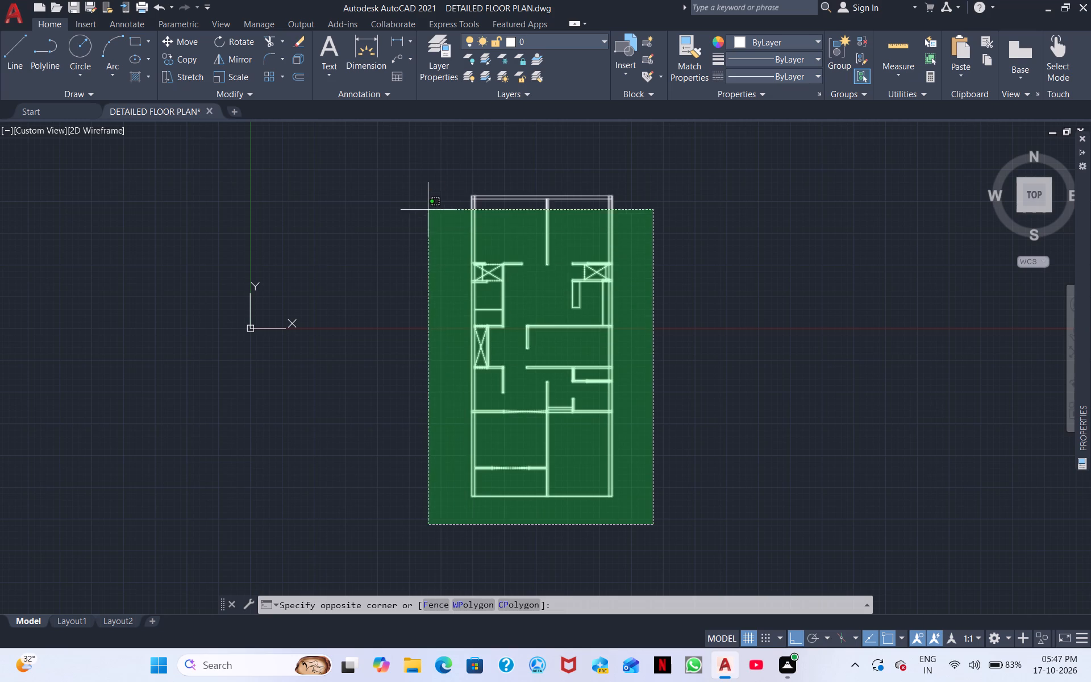
pyautogui.click(434, 167)
pyautogui.rightClick(434, 167)
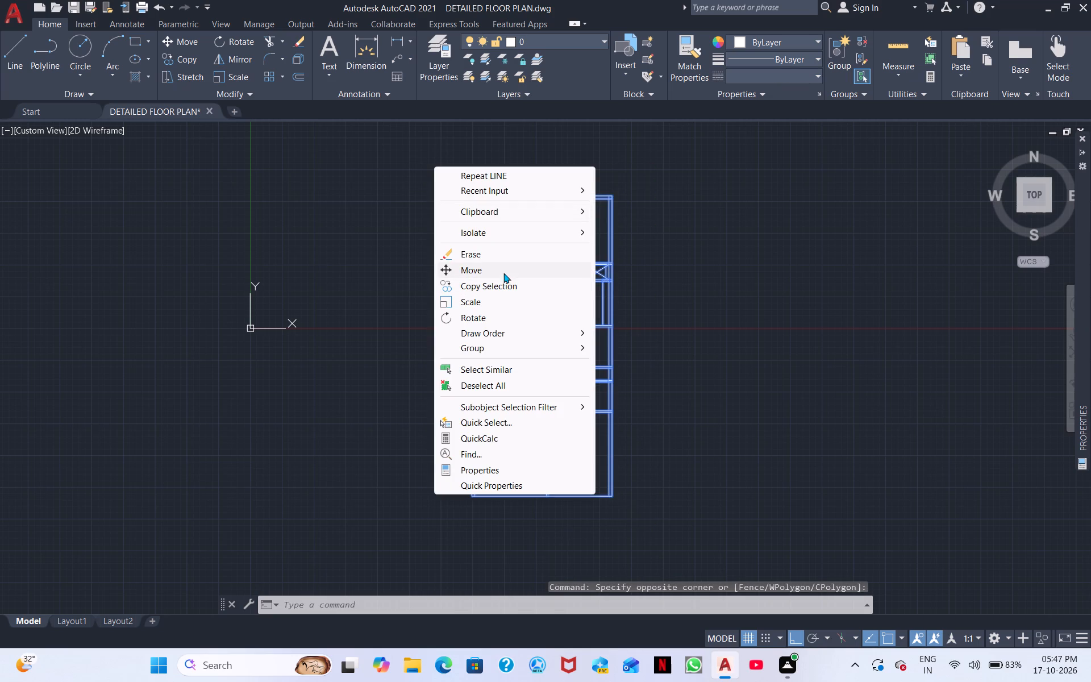
pyautogui.click(504, 285)
pyautogui.click(536, 294)
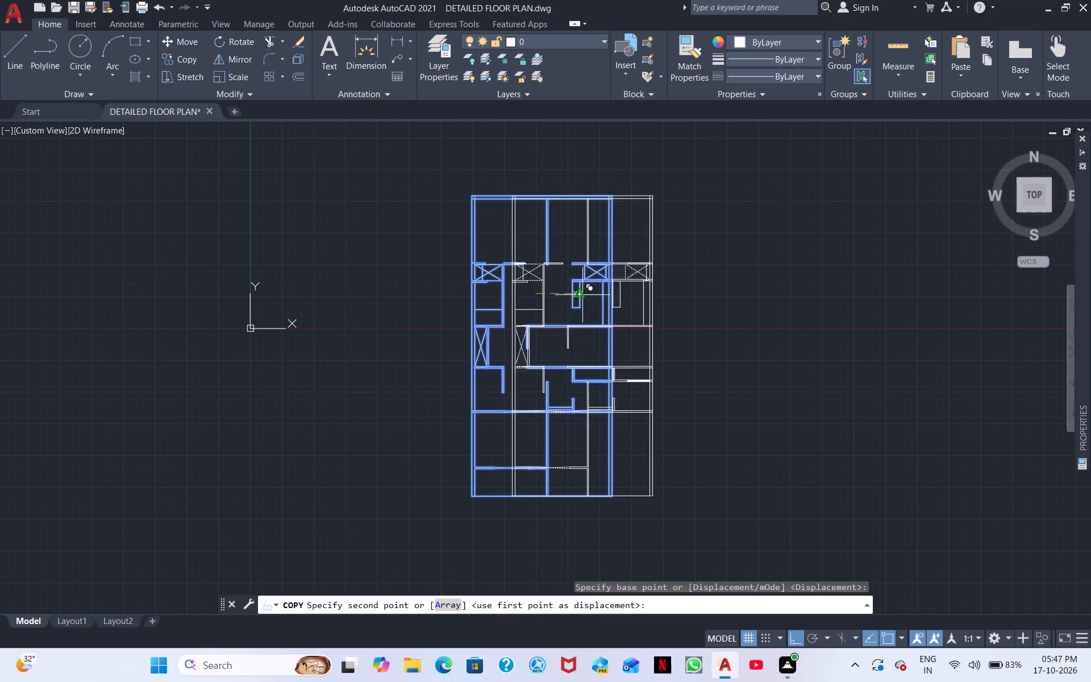
pyautogui.click(748, 290)
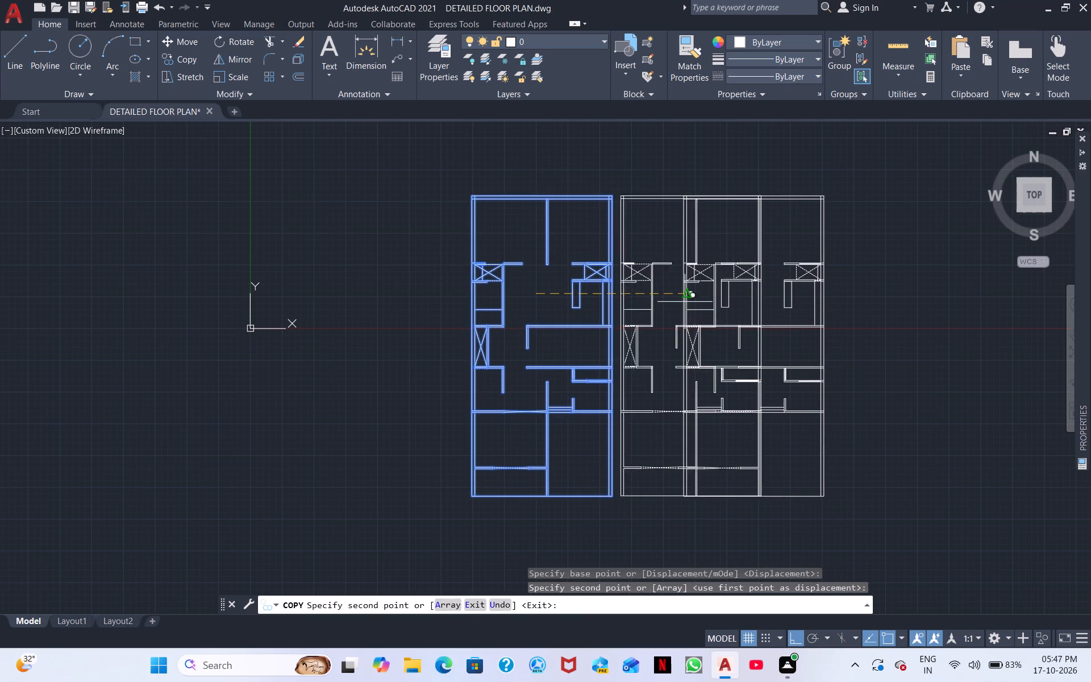
pyautogui.rightClick(675, 302)
pyautogui.click(702, 323)
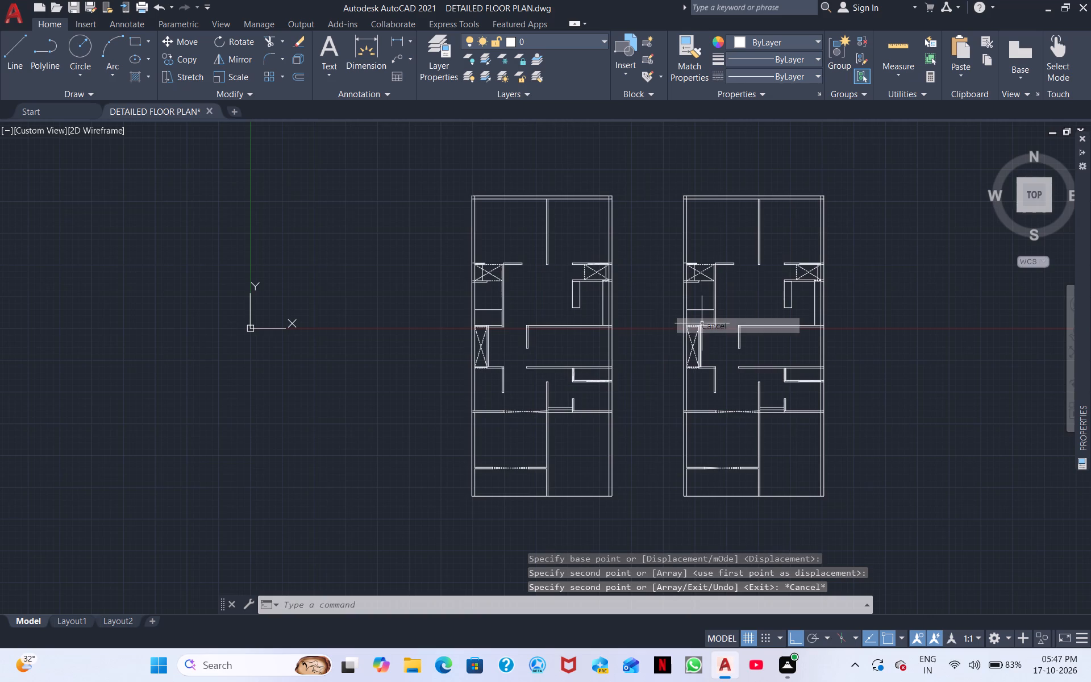
# Examine the original plan's walls and openings around the dashed crossed area in the northwest.
pyautogui.scroll(-2, 689, 314)
pyautogui.scroll(2, 653, 318)
pyautogui.scroll(3, 565, 290)
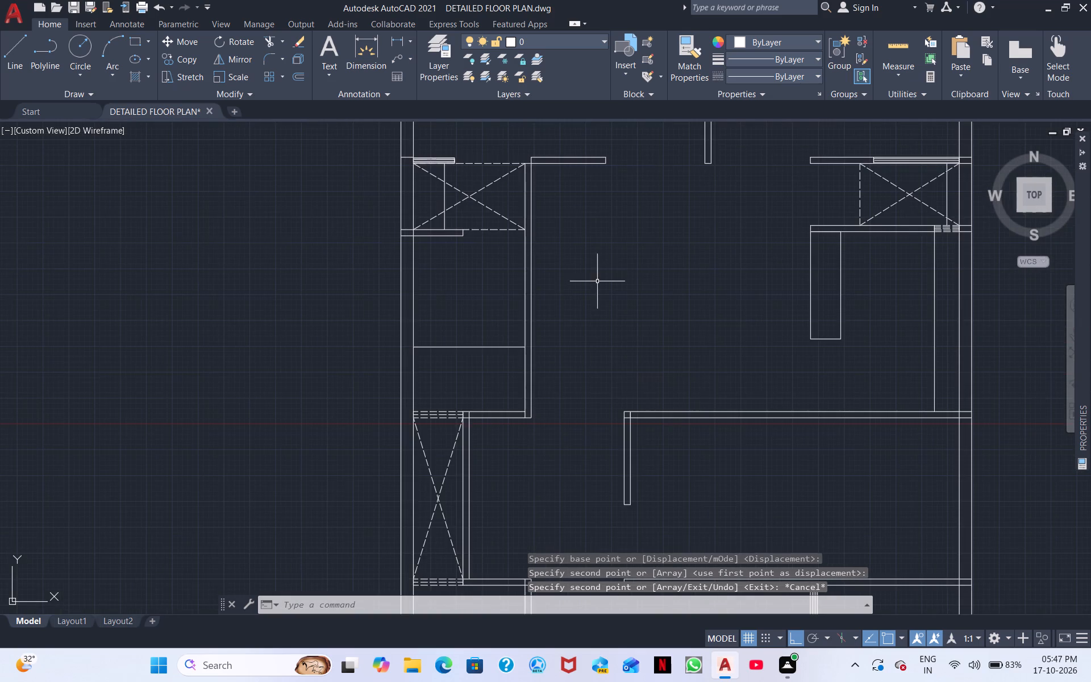
pyautogui.moveTo(601, 300); pyautogui.dragTo(600, 439, button='middle')
pyautogui.scroll(1, 611, 413)
pyautogui.moveTo(617, 402); pyautogui.dragTo(630, 490, button='middle')
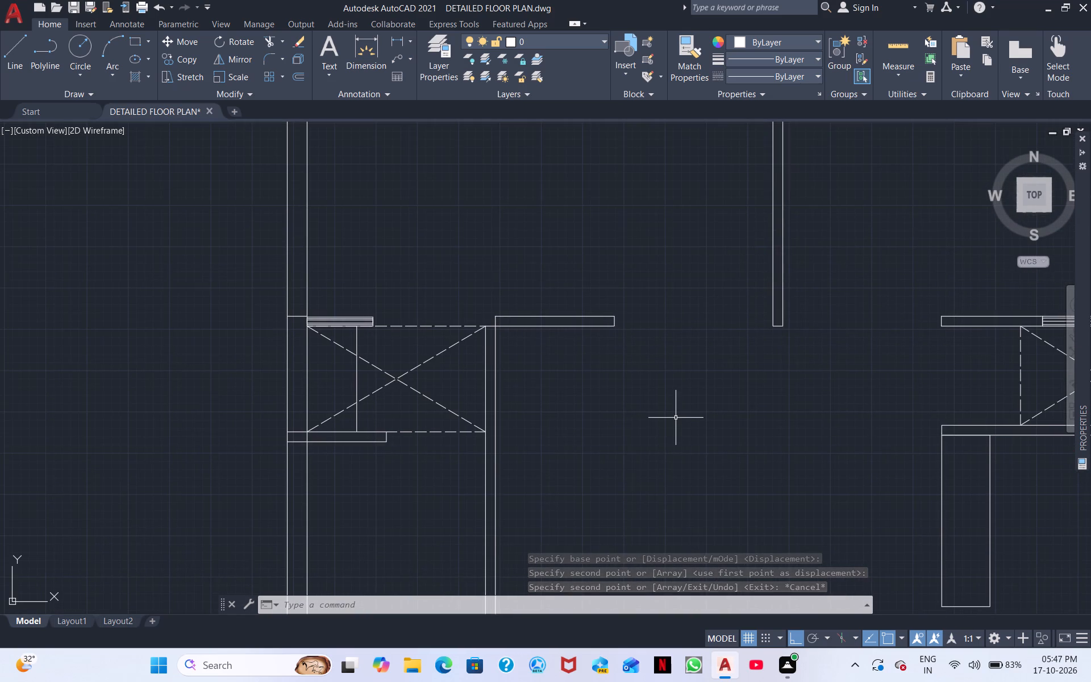
pyautogui.scroll(1, 676, 417)
pyautogui.scroll(-2, 676, 417)
pyautogui.scroll(1, 676, 417)
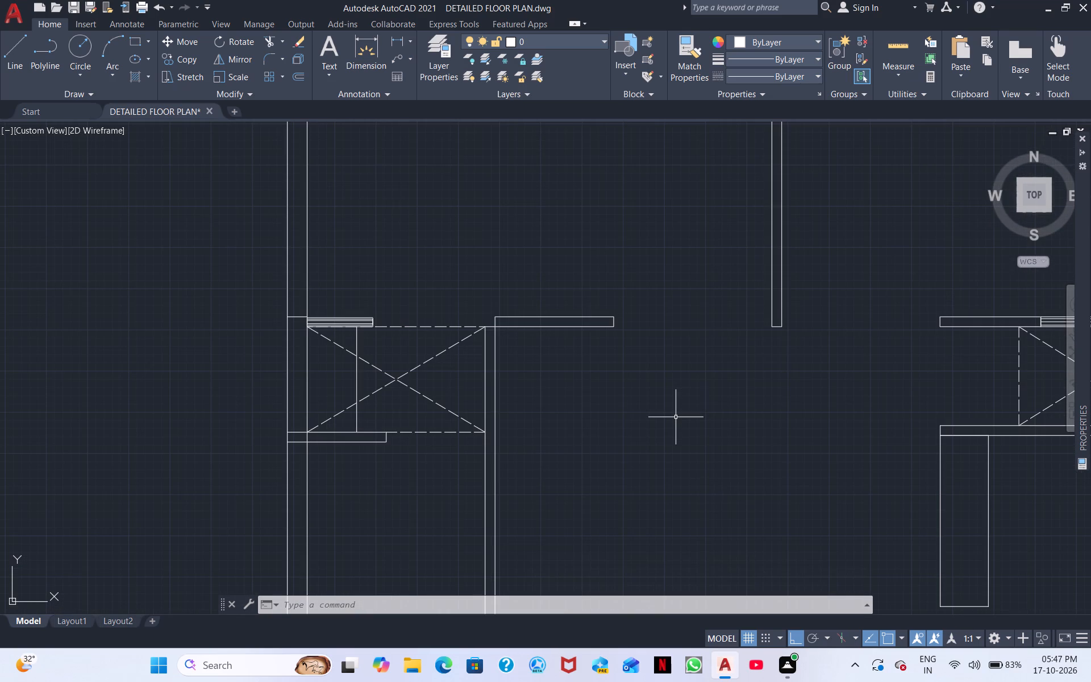
# Draw two short lines squaring off the wall corner at the northeast of the dashed crossed area.
pyautogui.scroll(1, 676, 417)
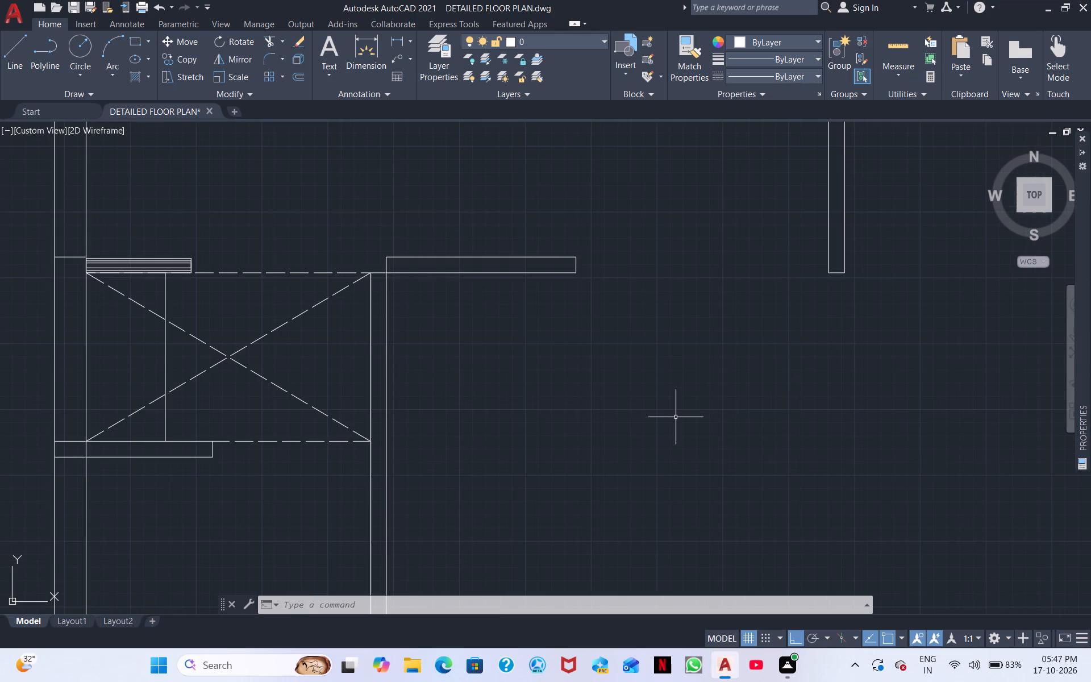
pyautogui.moveTo(654, 443); pyautogui.dragTo(841, 526, button='middle')
pyautogui.scroll(-1, 756, 471)
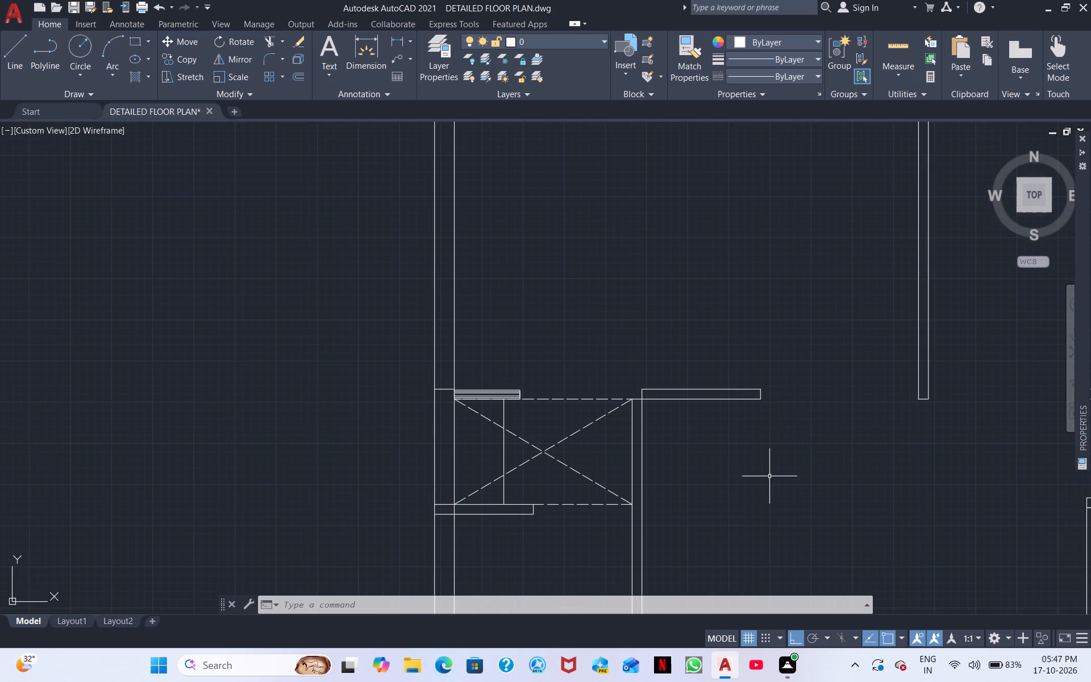
pyautogui.click(10, 73)
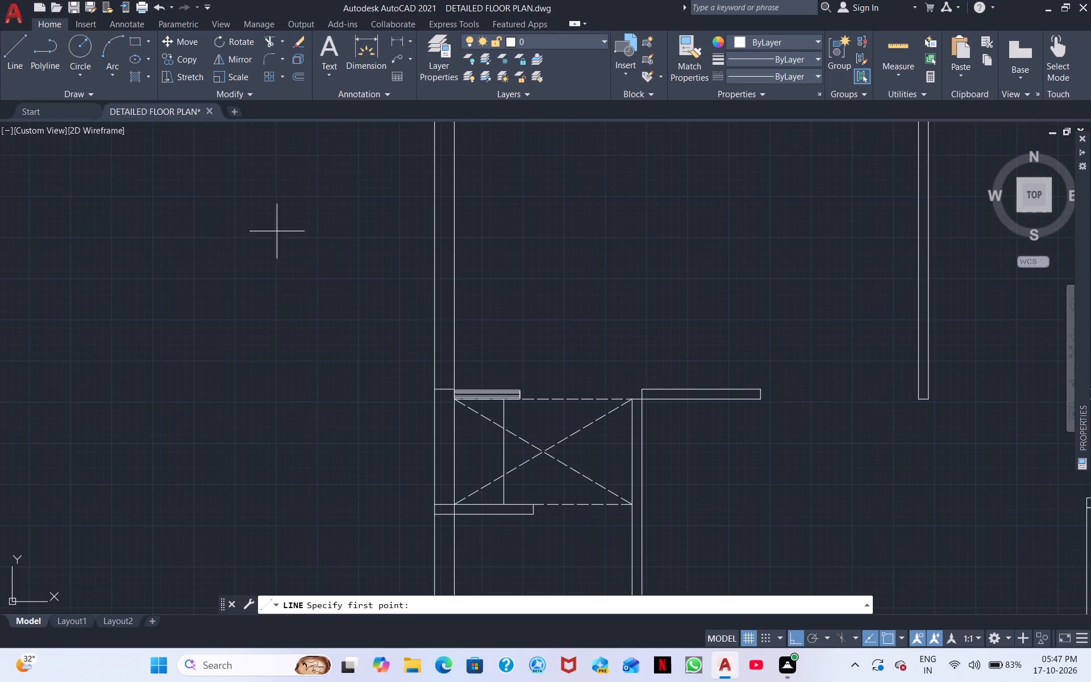
pyautogui.scroll(2, 652, 394)
pyautogui.click(599, 408)
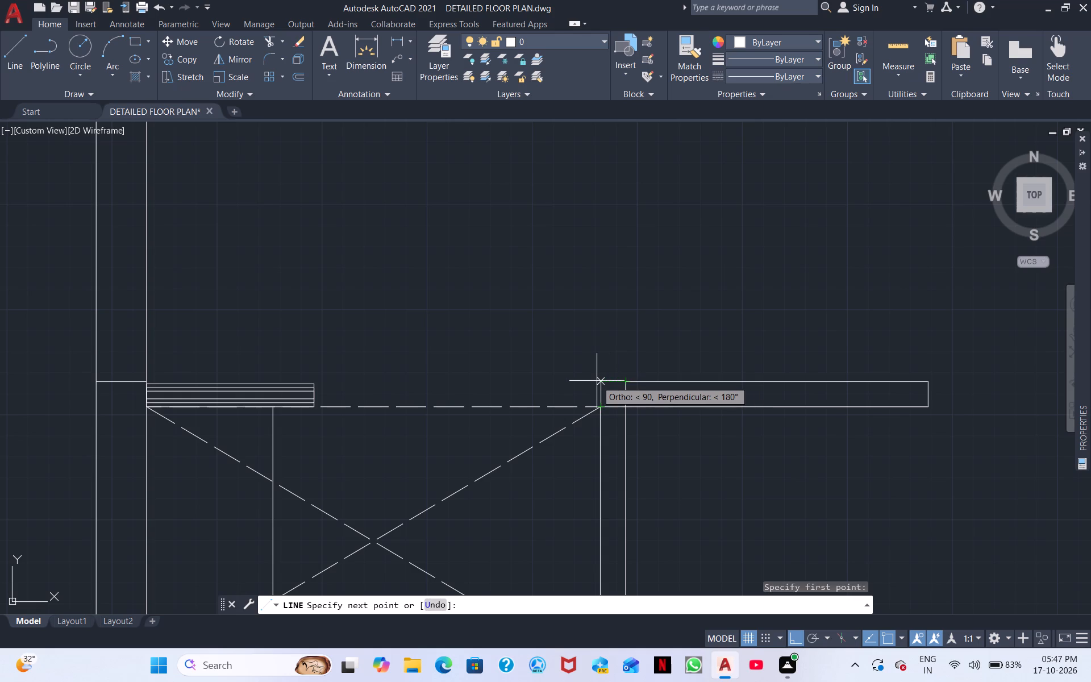
pyautogui.click(601, 381)
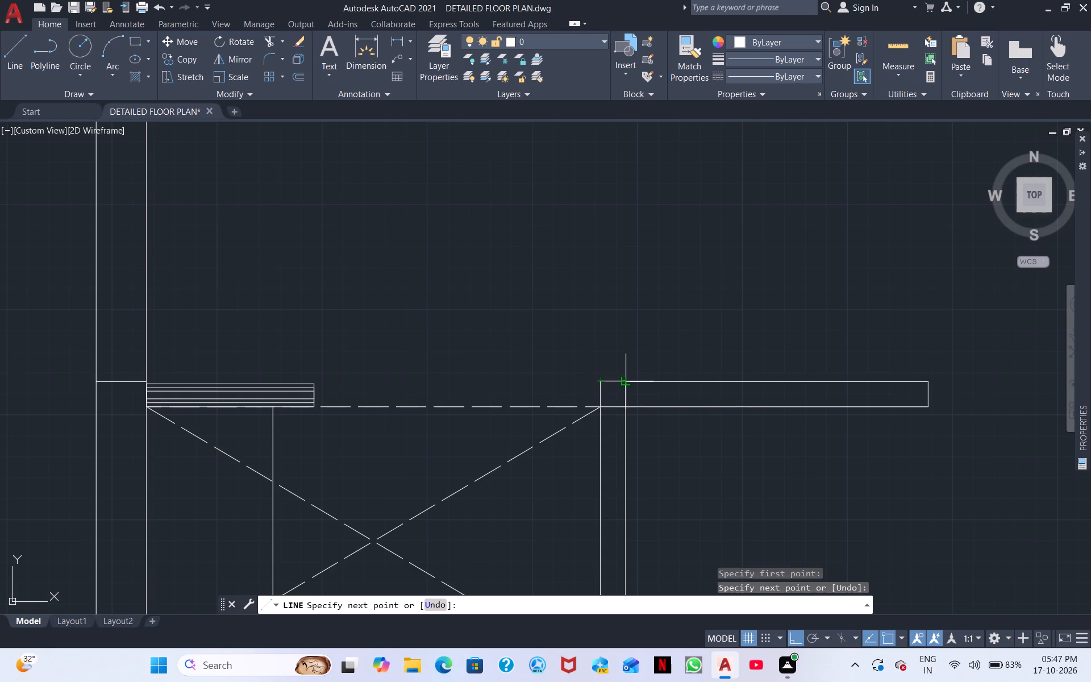
pyautogui.click(624, 379)
pyautogui.rightClick(657, 343)
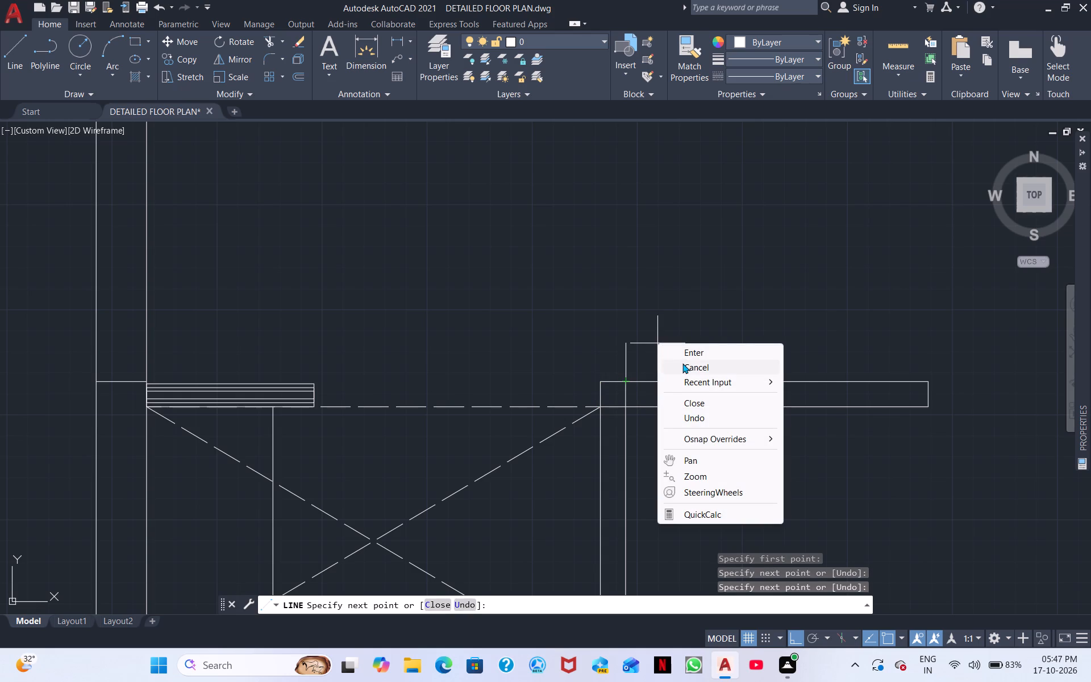
pyautogui.click(682, 363)
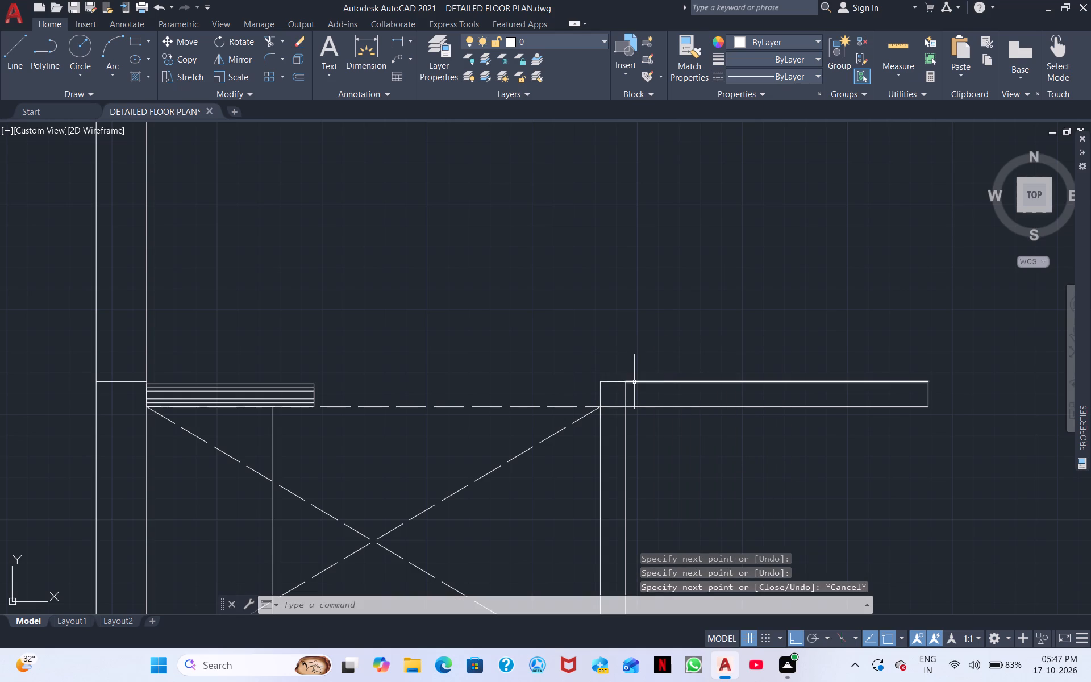
# Trim the two overlapping wall line segments inside the newly squared corner so both walls join cleanly.
pyautogui.click(264, 43)
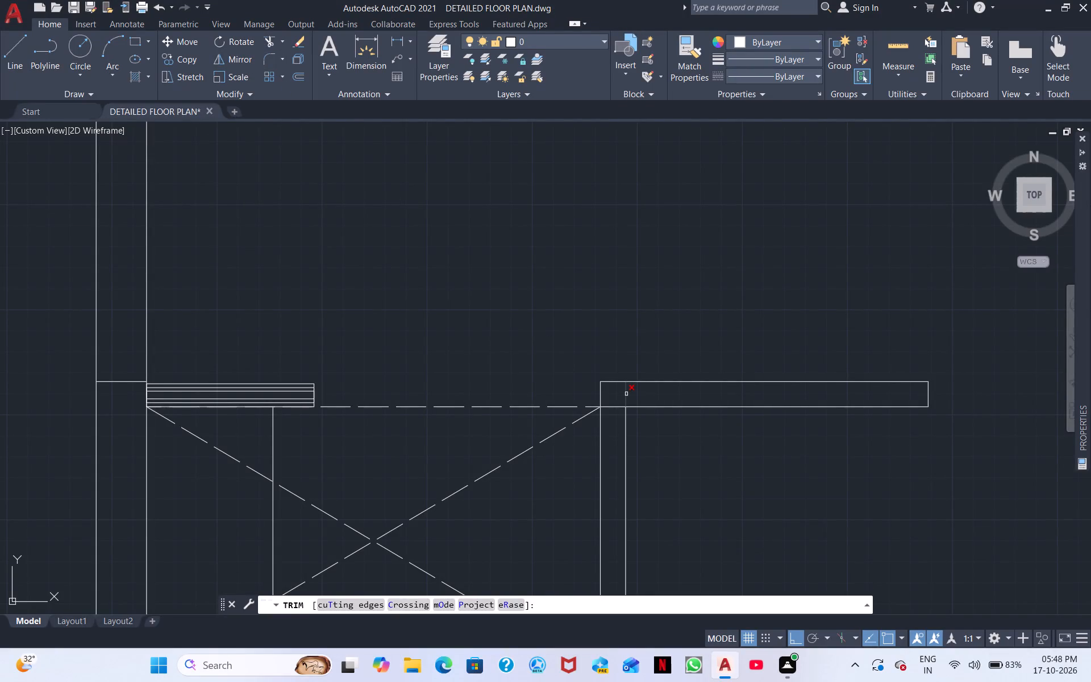
pyautogui.click(627, 394)
pyautogui.click(614, 408)
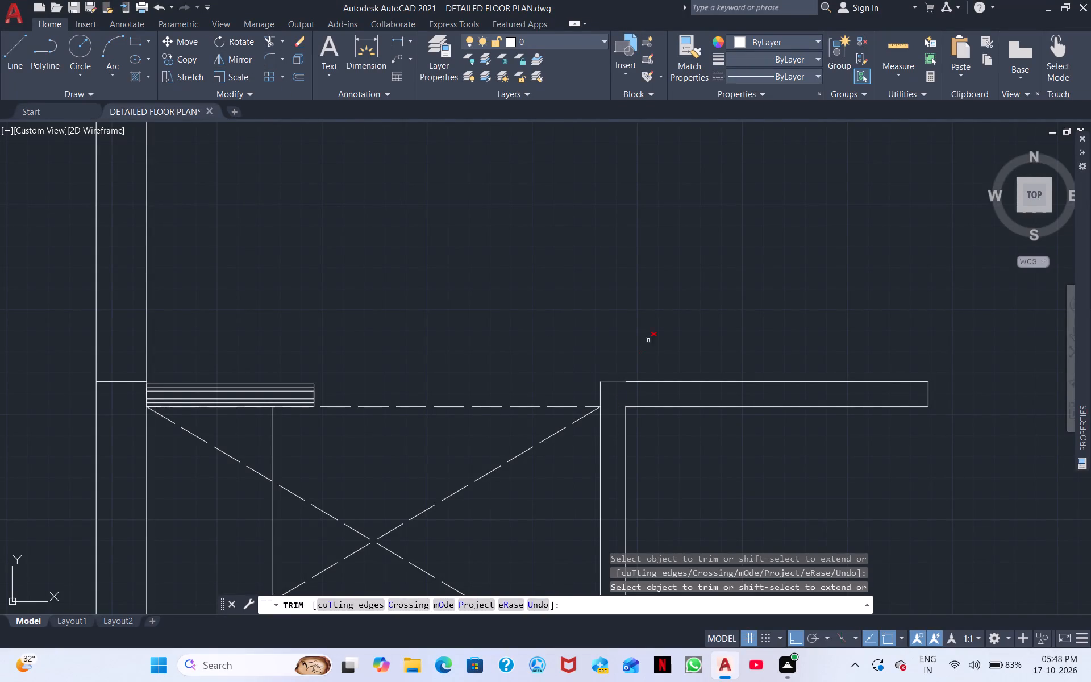
pyautogui.rightClick(669, 298)
pyautogui.click(703, 318)
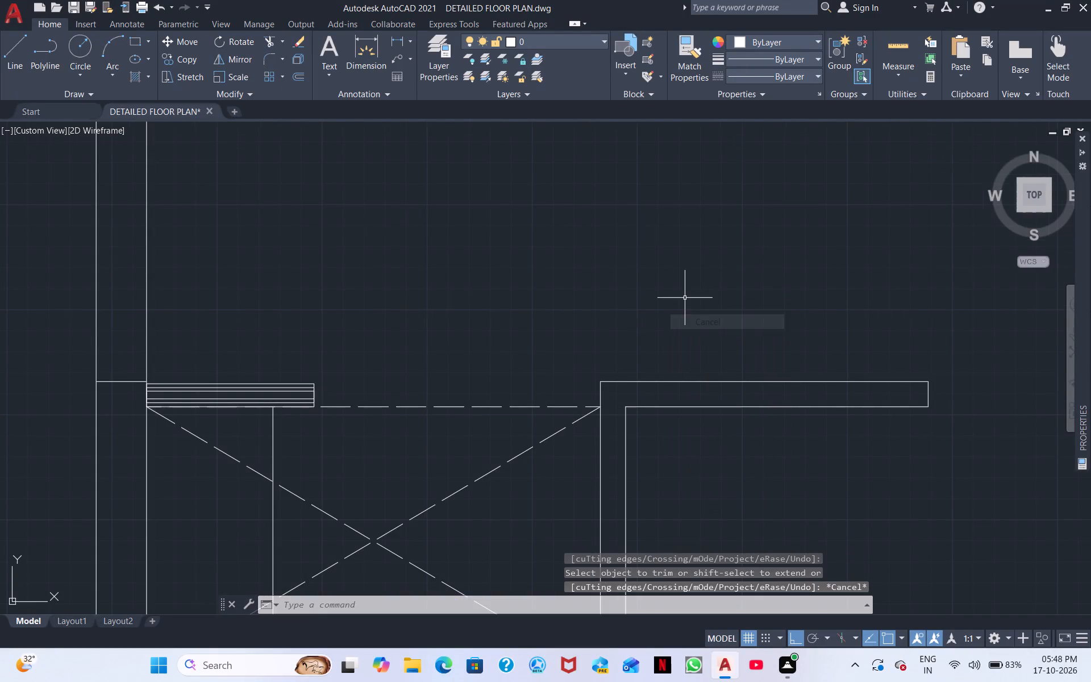
# Trim the lines crossing the west outer wall beside the crossed area, and the wall-face segment closing off the short south wall.
pyautogui.scroll(-1, 685, 298)
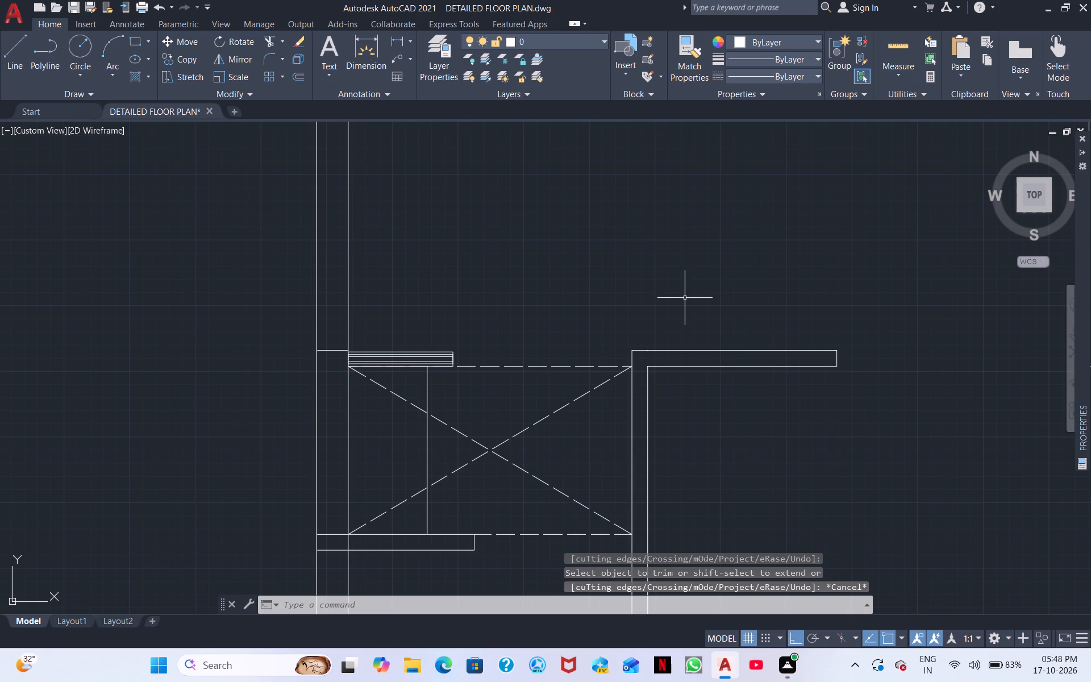
pyautogui.scroll(-1, 685, 298)
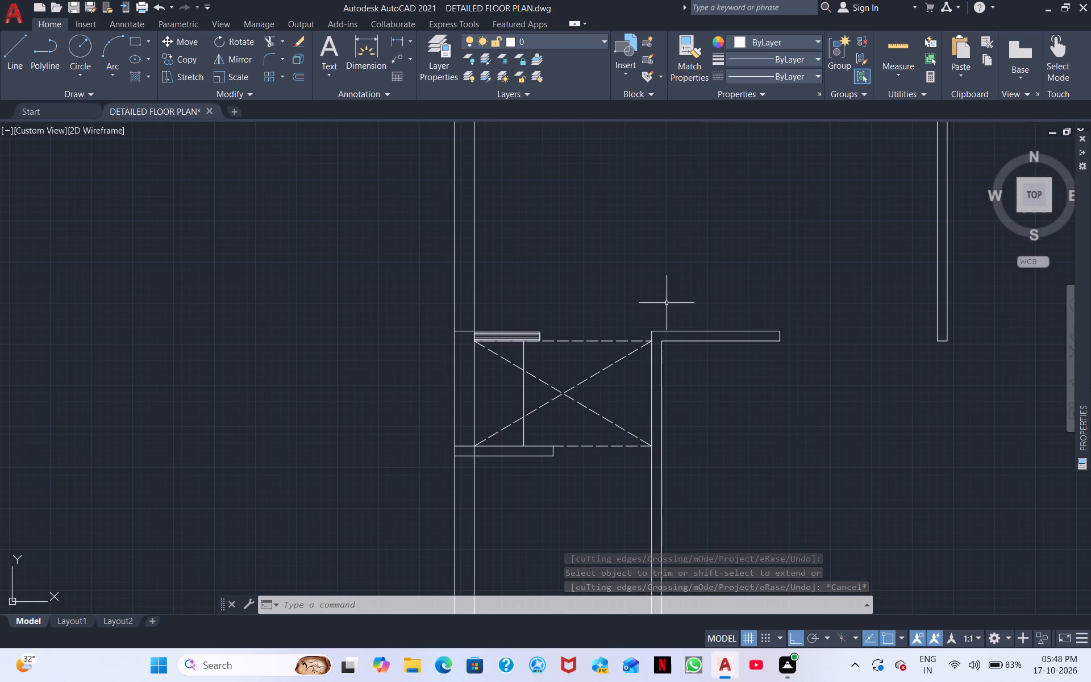
pyautogui.scroll(-1, 660, 306)
pyautogui.moveTo(599, 290); pyautogui.dragTo(653, 276, button='middle')
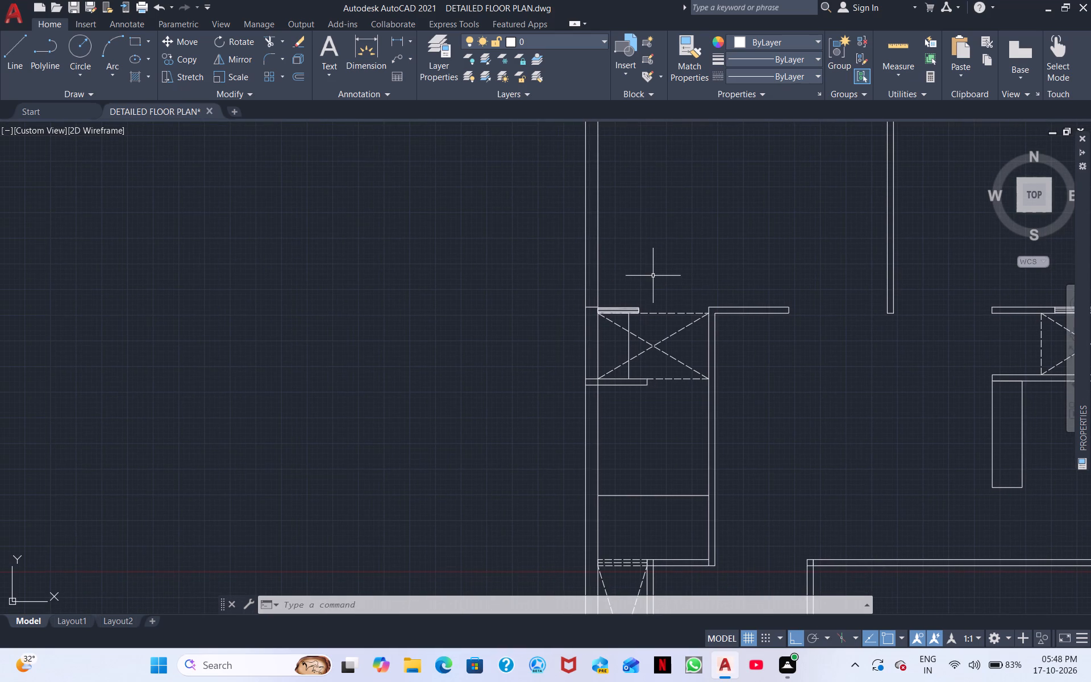
pyautogui.scroll(2, 653, 276)
pyautogui.rightClick(653, 276)
pyautogui.click(688, 288)
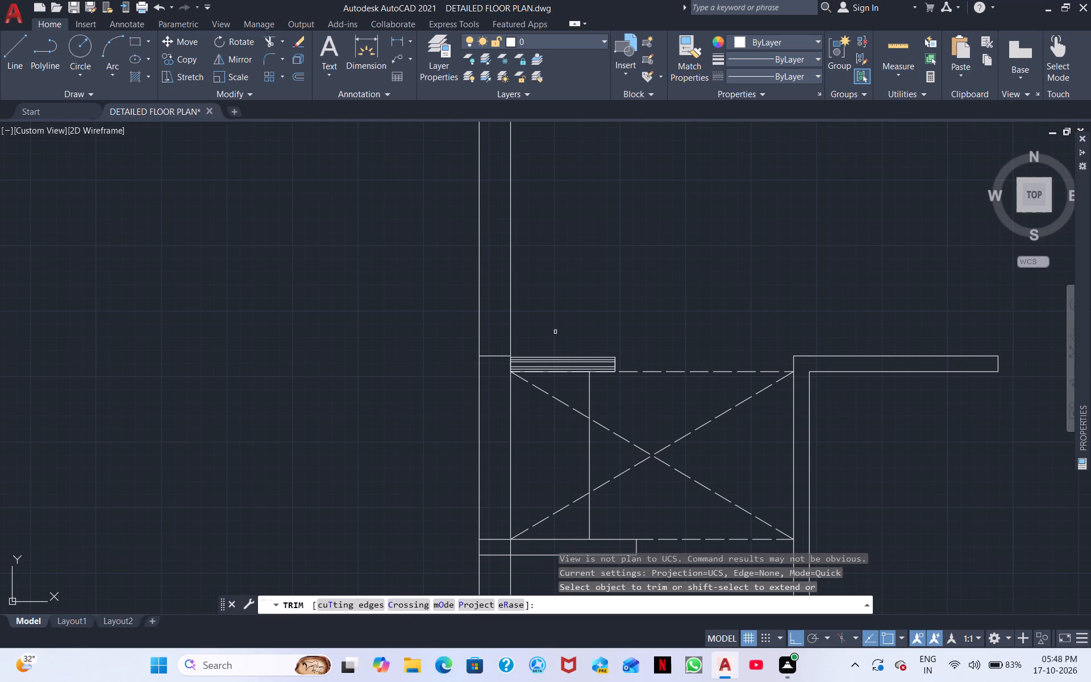
pyautogui.click(502, 356)
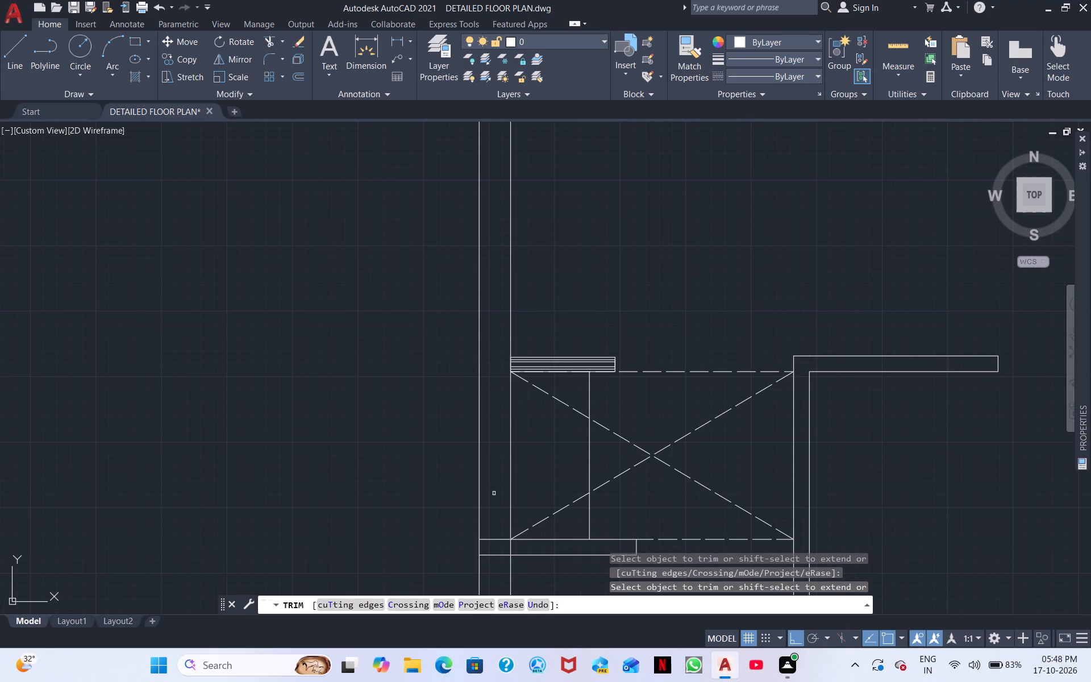
pyautogui.moveTo(496, 502); pyautogui.dragTo(501, 579)
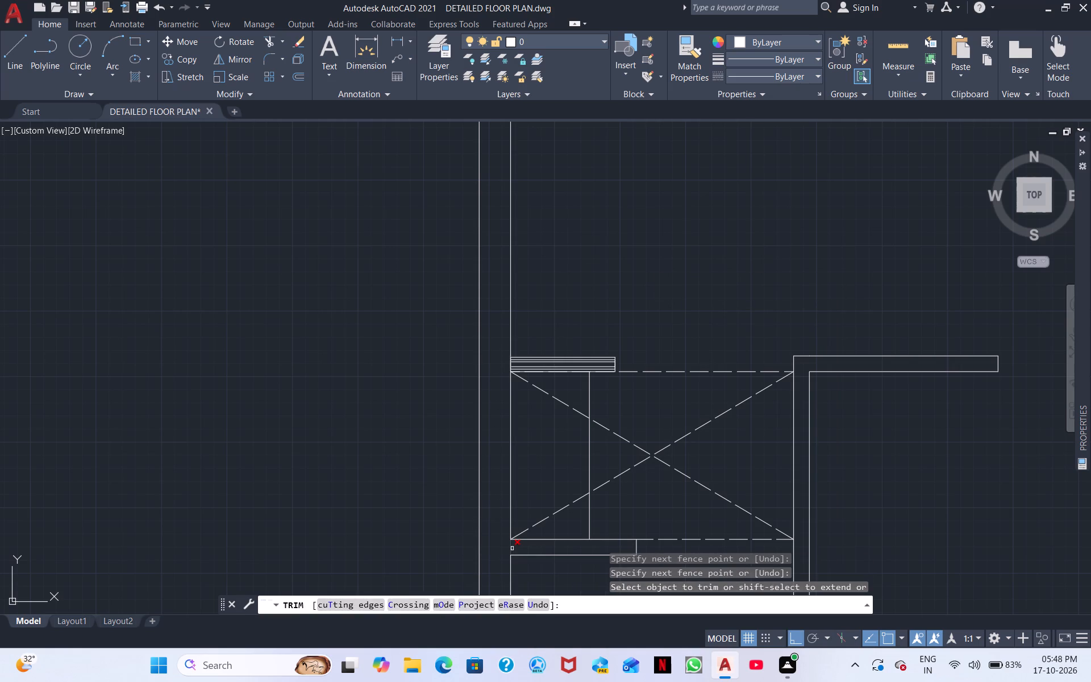
pyautogui.click(512, 548)
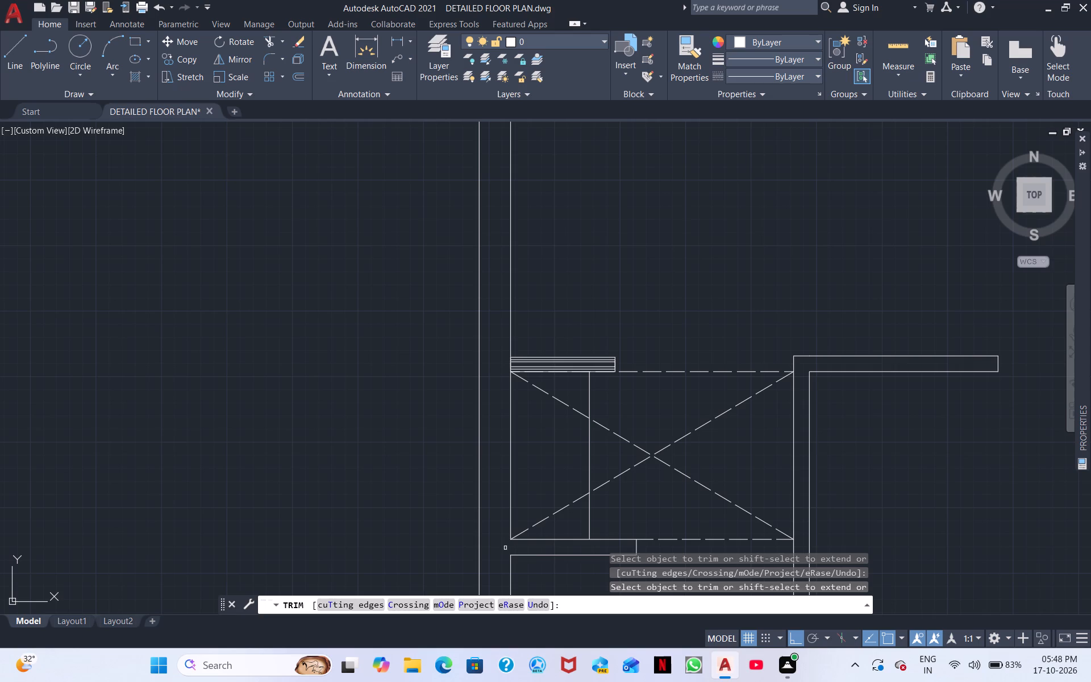
# Trim the overlapping lines where the room south of the crossed area meets the duct wall and at its southeast corner.
pyautogui.moveTo(478, 417); pyautogui.dragTo(503, 289, button='middle')
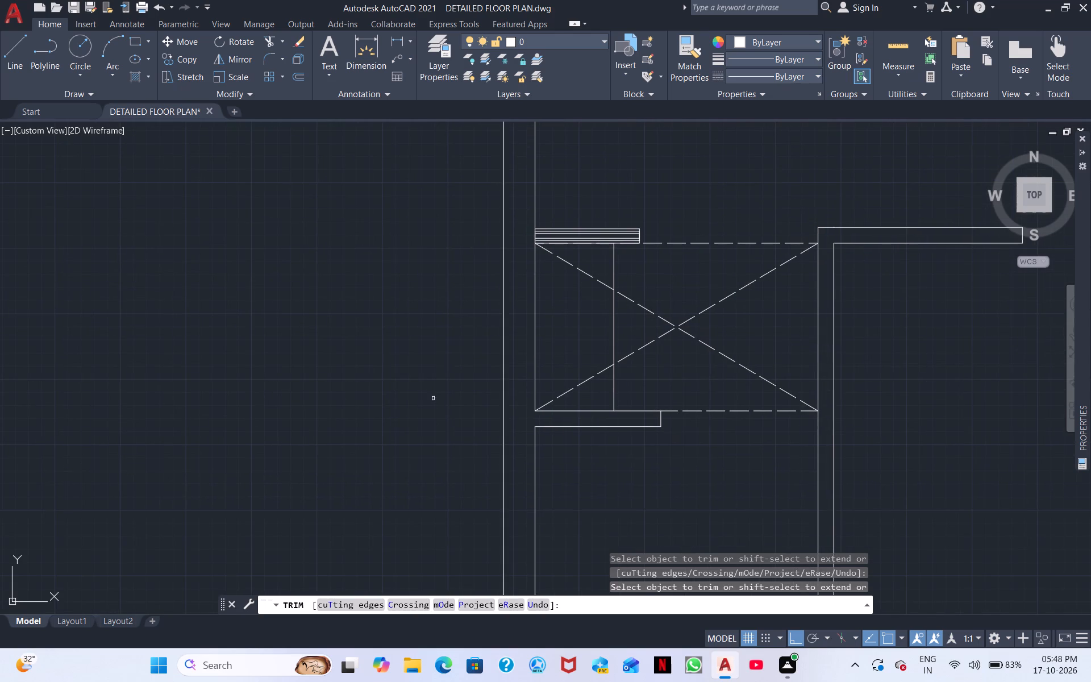
pyautogui.moveTo(414, 456); pyautogui.dragTo(363, 261, button='middle')
pyautogui.moveTo(334, 325); pyautogui.dragTo(319, 269, button='middle')
pyautogui.moveTo(287, 344); pyautogui.dragTo(299, 275, button='middle')
pyautogui.moveTo(286, 328); pyautogui.dragTo(269, 276, button='middle')
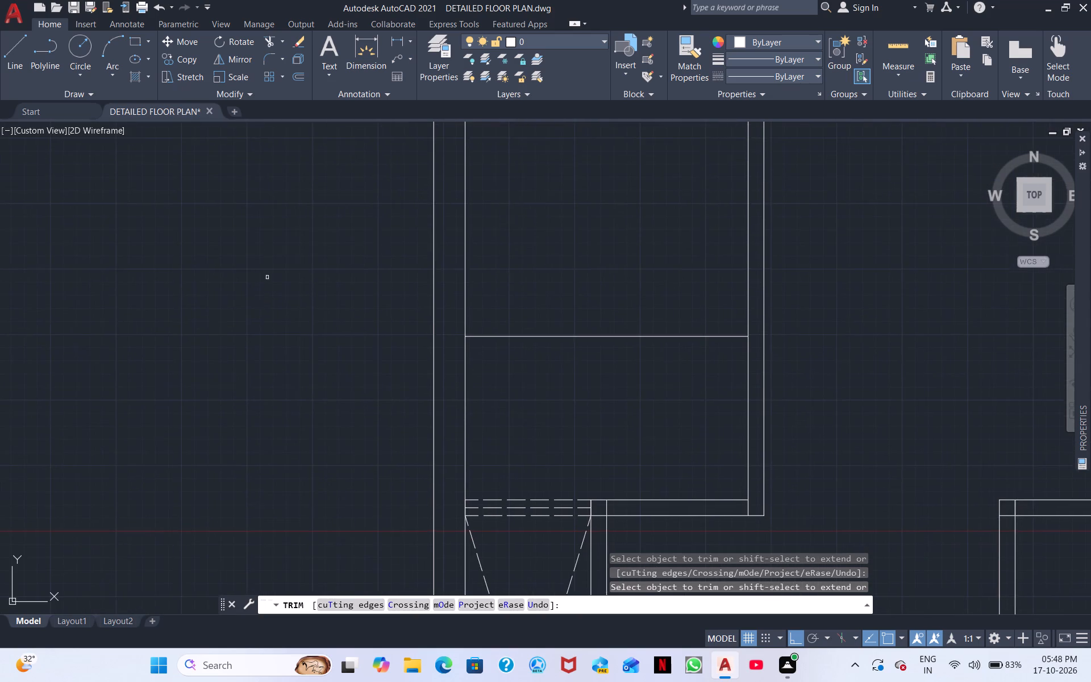
pyautogui.moveTo(253, 274); pyautogui.dragTo(248, 257, button='middle')
pyautogui.scroll(-1, 260, 326)
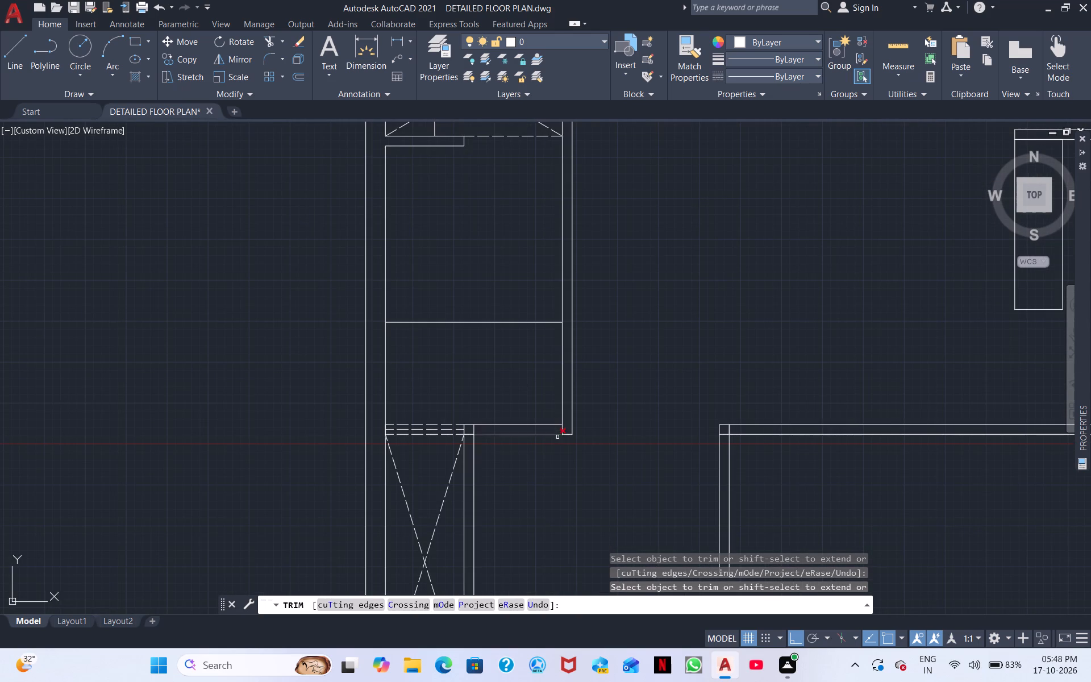
pyautogui.click(474, 429)
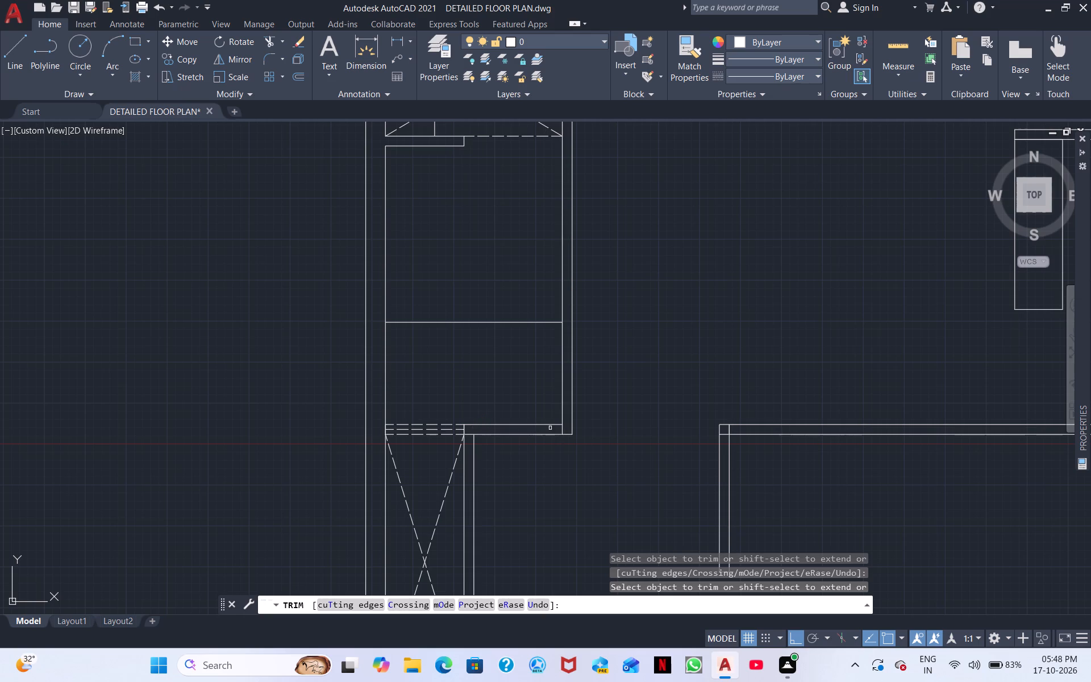
pyautogui.click(563, 430)
# Trim the overlapping lines inside the northwest wall corner of the middle east room.
pyautogui.scroll(-2, 701, 430)
pyautogui.scroll(1, 752, 445)
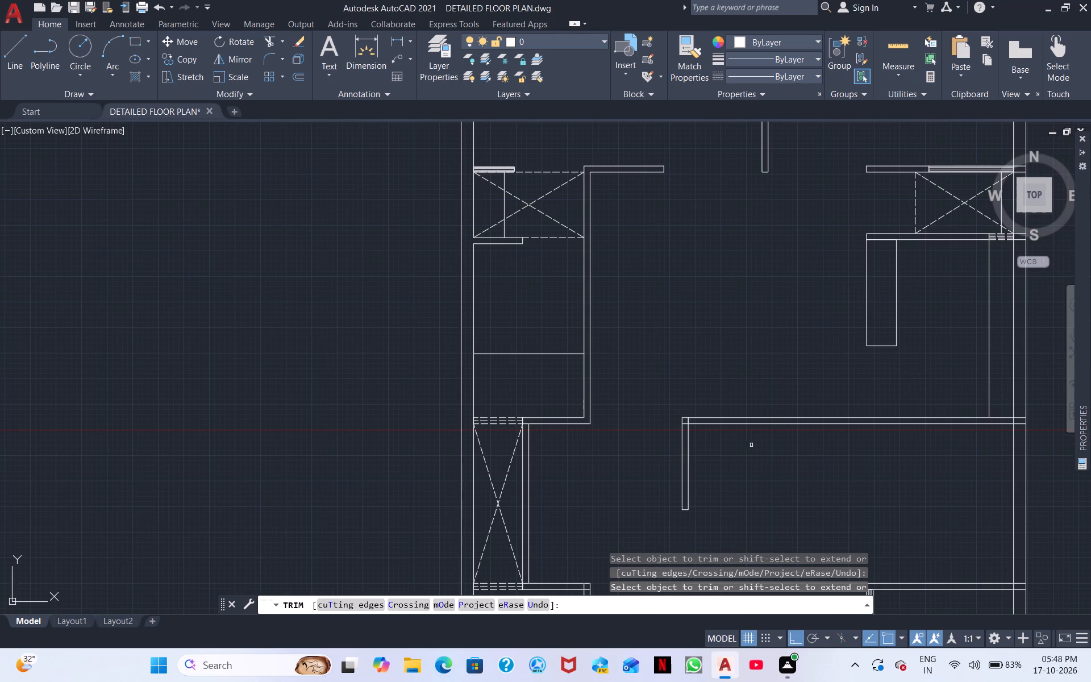
pyautogui.scroll(-1, 770, 460)
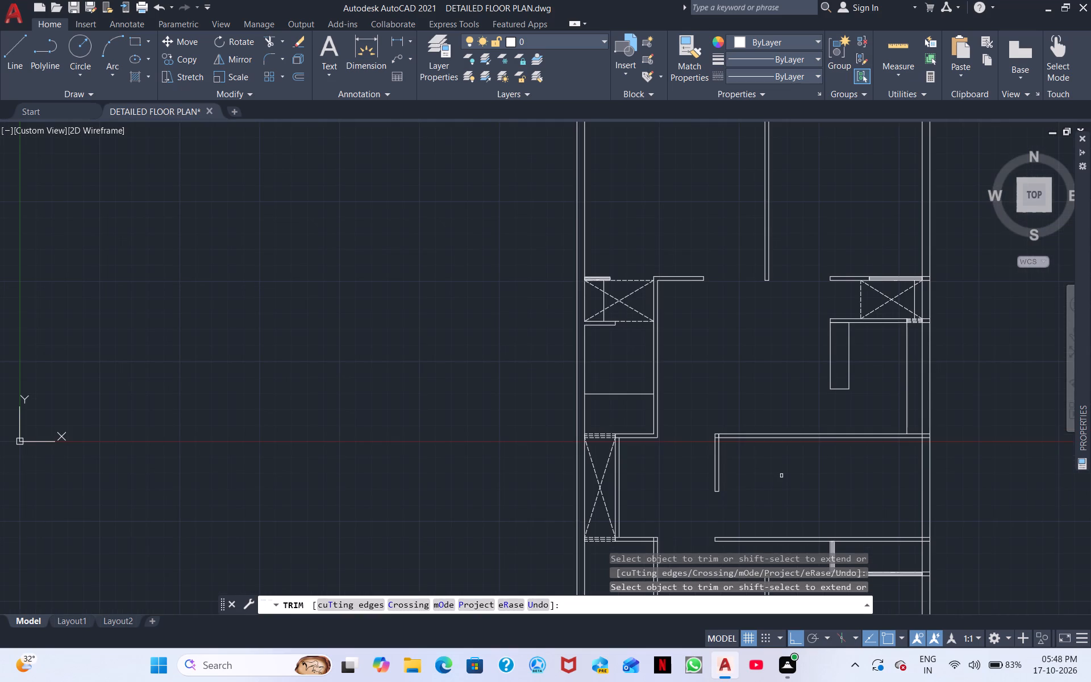
pyautogui.scroll(2, 781, 476)
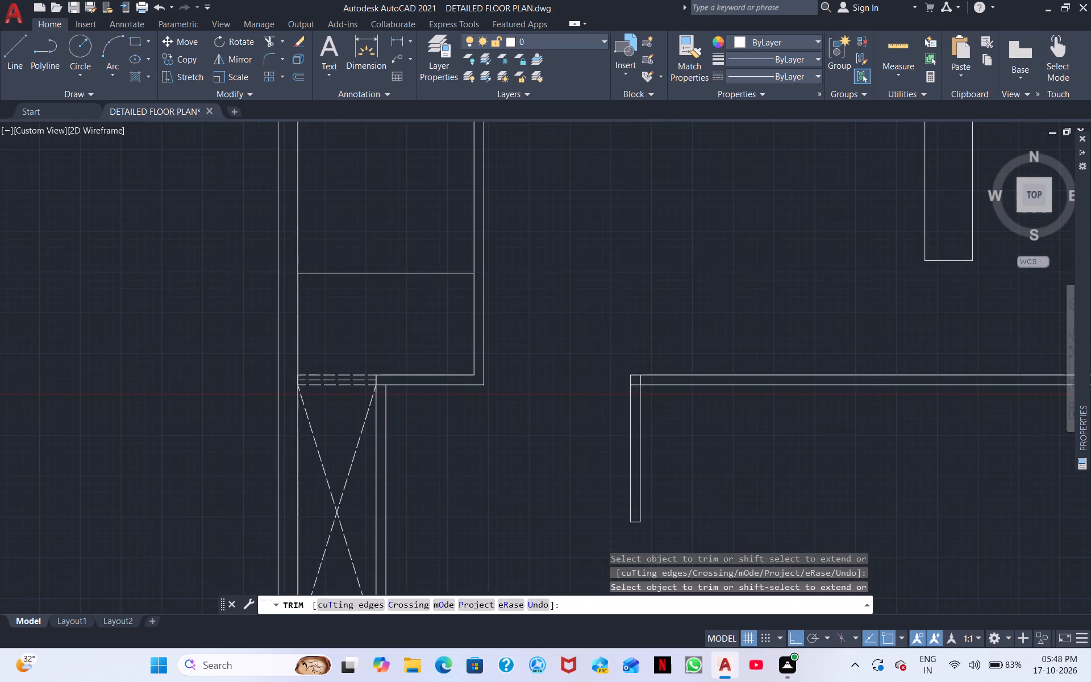
pyautogui.scroll(1, 745, 449)
pyautogui.click(577, 340)
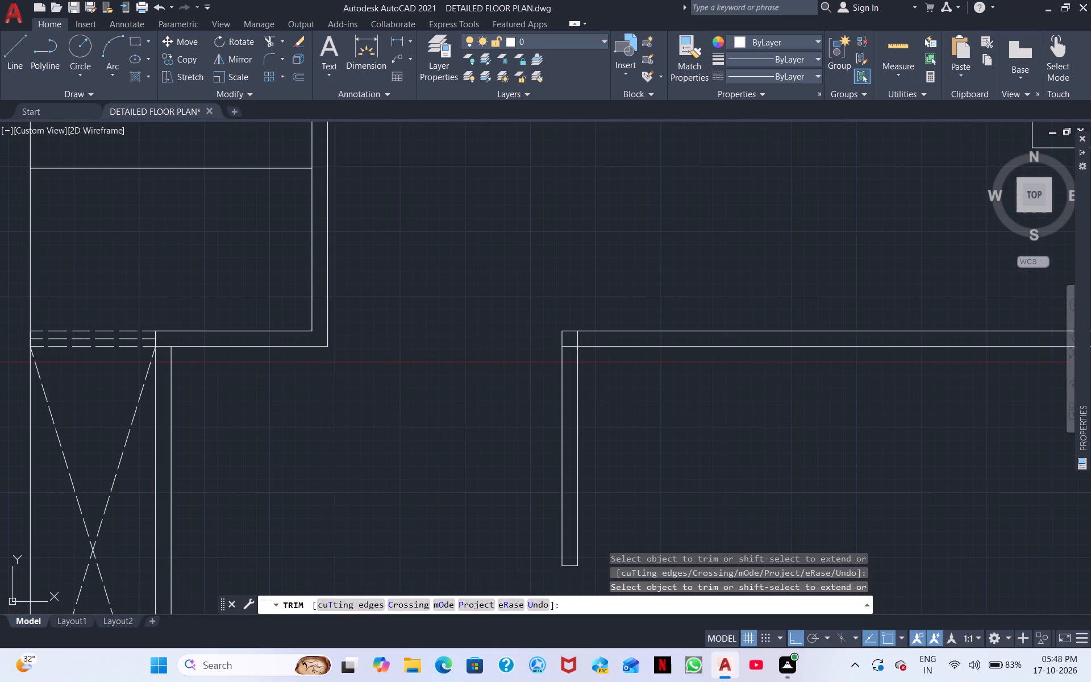
pyautogui.moveTo(568, 349); pyautogui.dragTo(569, 349)
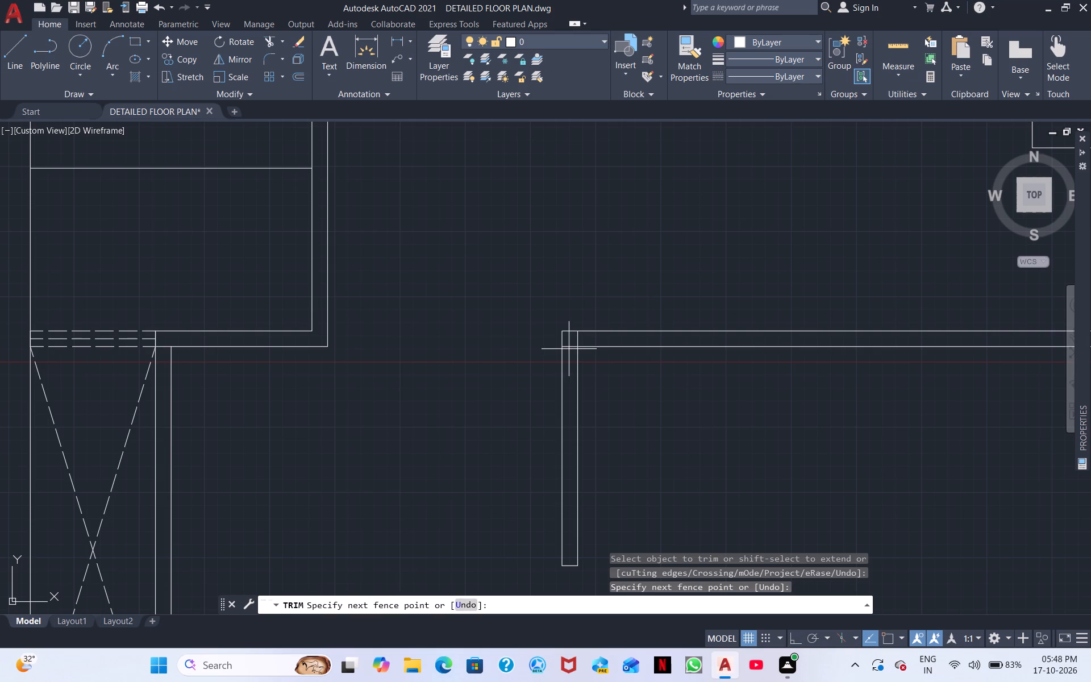
pyautogui.moveTo(569, 349); pyautogui.dragTo(584, 337)
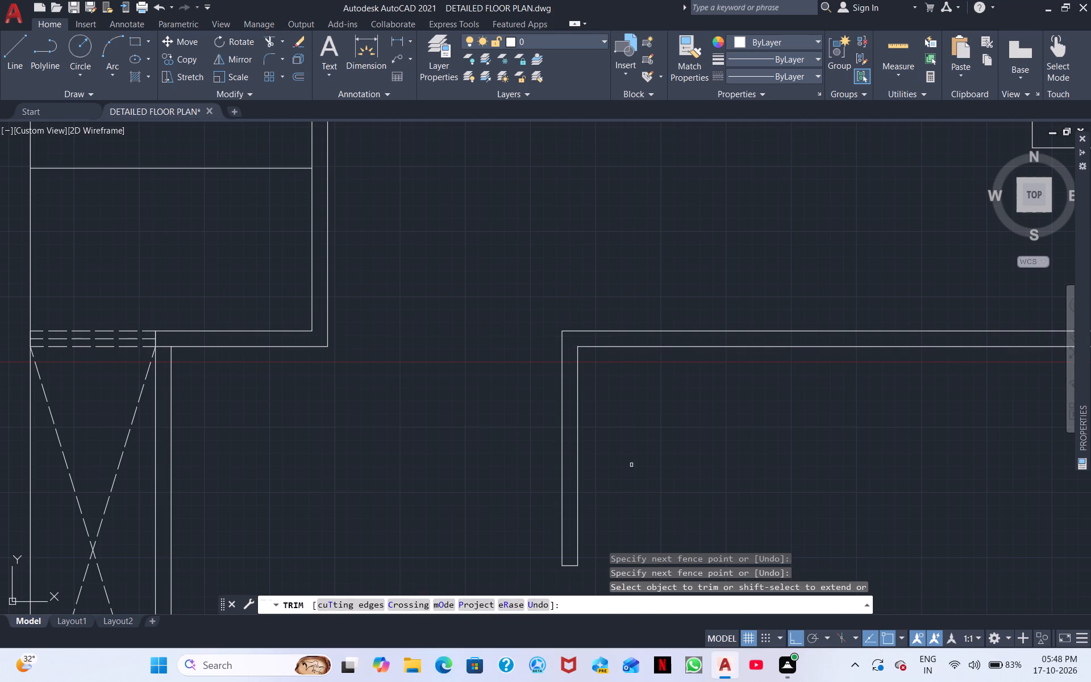
# Trim the two cross-wall lines running through the west outer wall's thickness, level with the upper of the two dashed openings.
pyautogui.moveTo(633, 466); pyautogui.dragTo(630, 435, button='middle')
pyautogui.scroll(-3, 632, 440)
pyautogui.moveTo(674, 473); pyautogui.dragTo(629, 368, button='middle')
pyautogui.scroll(2, 639, 385)
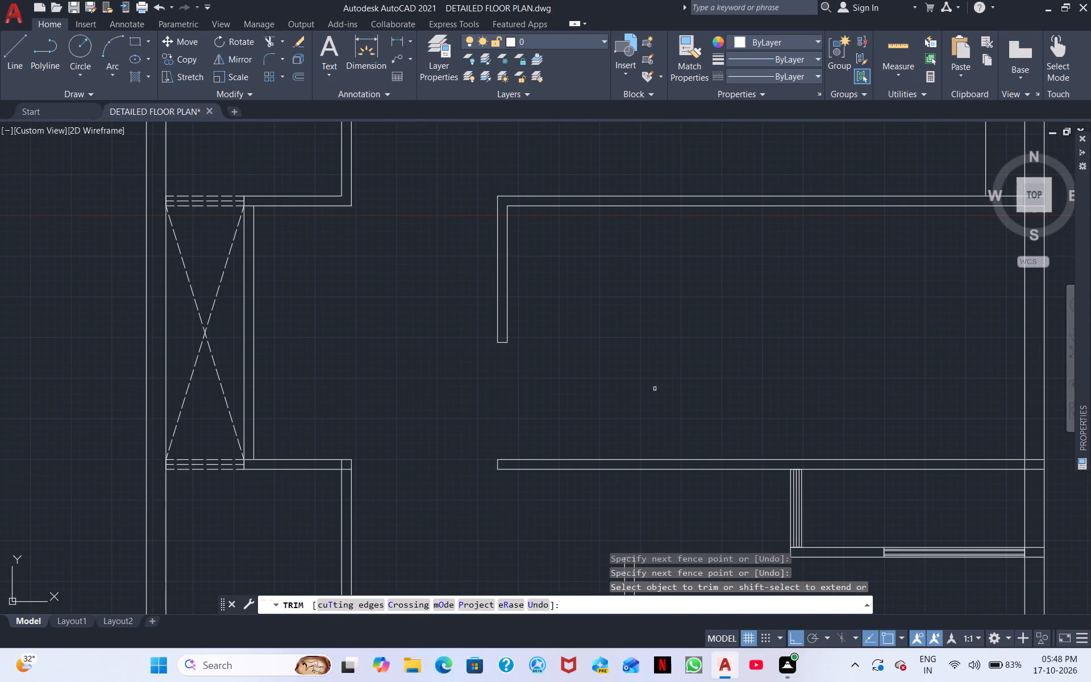
pyautogui.moveTo(693, 398); pyautogui.dragTo(622, 323, button='middle')
pyautogui.scroll(-1, 879, 341)
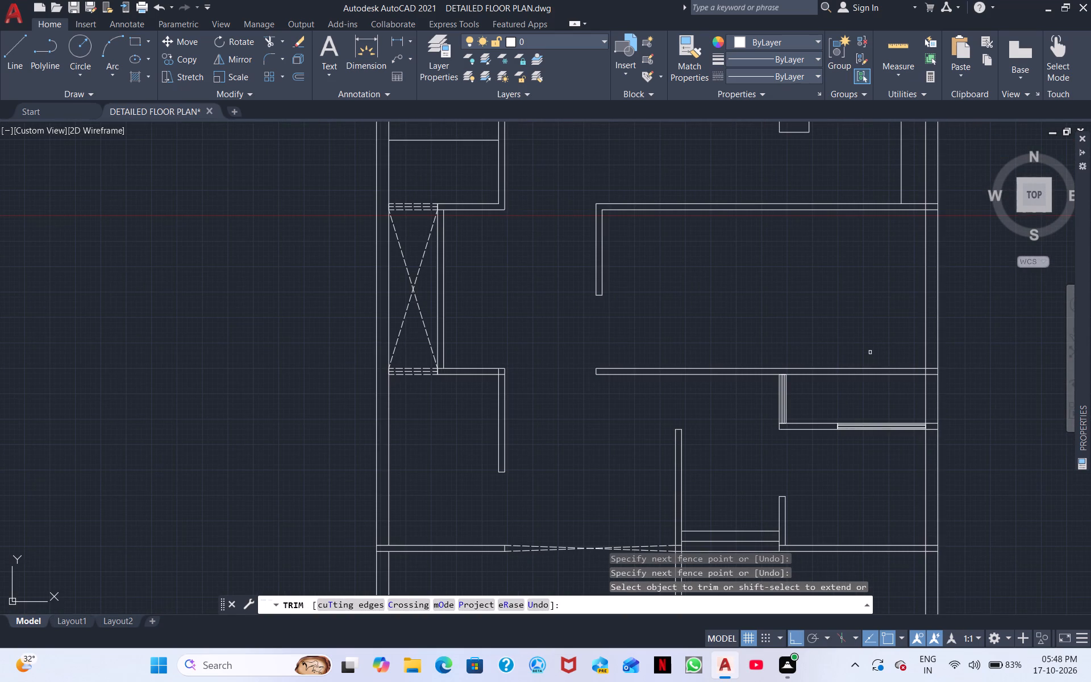
pyautogui.moveTo(553, 494); pyautogui.dragTo(714, 350, button='middle')
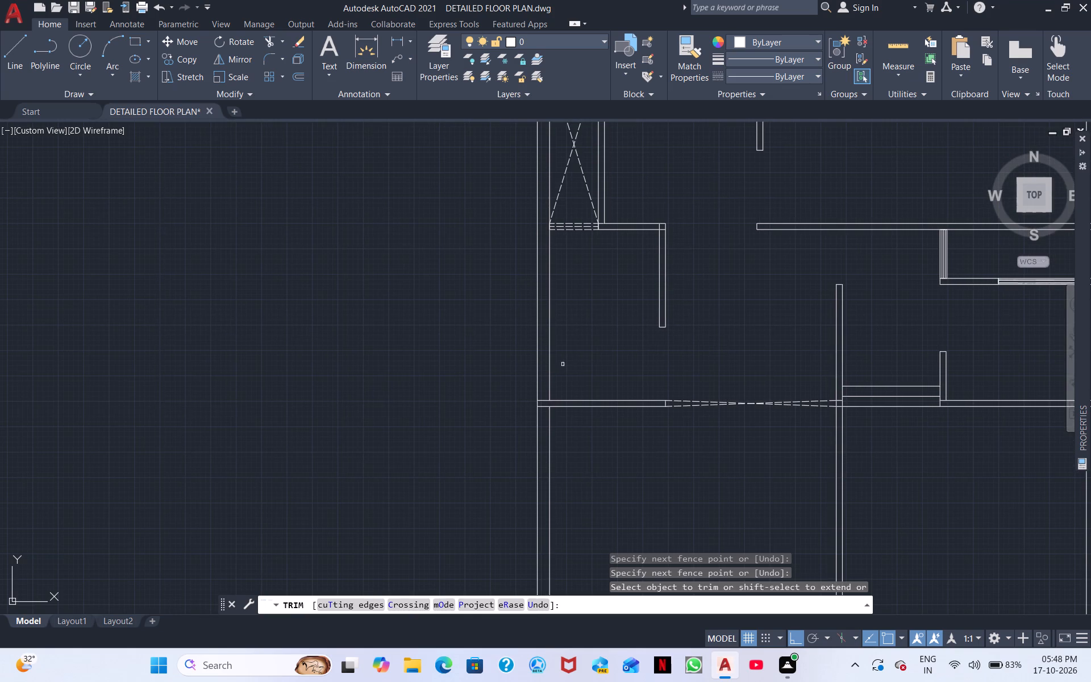
pyautogui.click(544, 399)
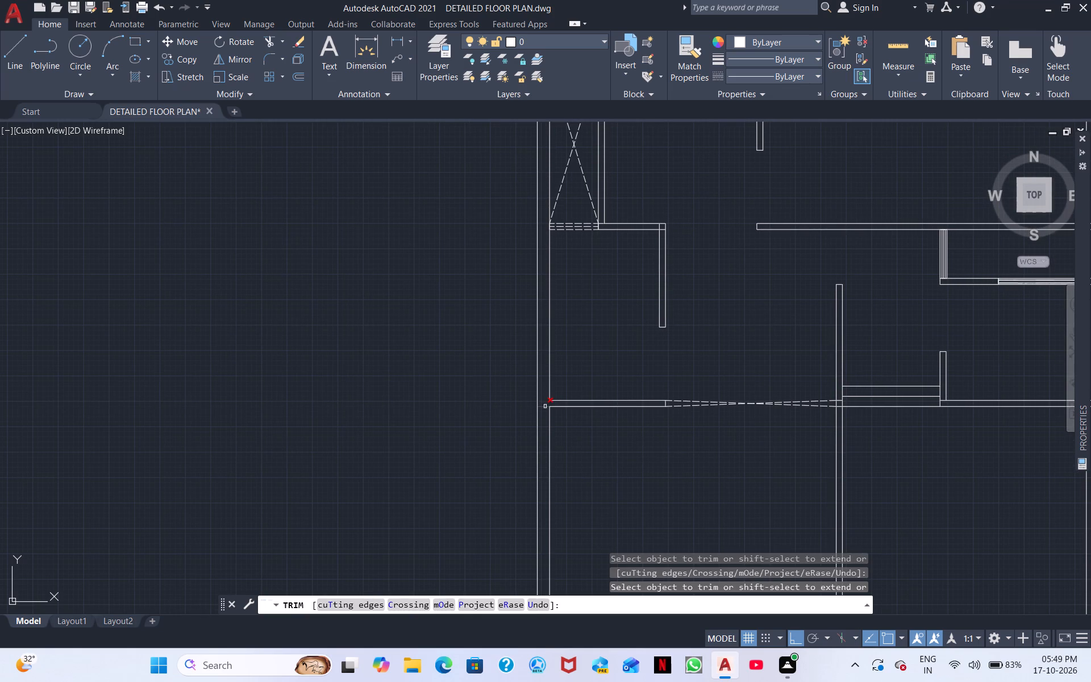
pyautogui.click(545, 406)
# Trim the overlaps on the cross wall east of the upper dashed opening, at the interior wall, short stub wall and east outer wall.
pyautogui.moveTo(710, 455); pyautogui.dragTo(669, 301, button='middle')
pyautogui.moveTo(657, 373); pyautogui.dragTo(640, 268, button='middle')
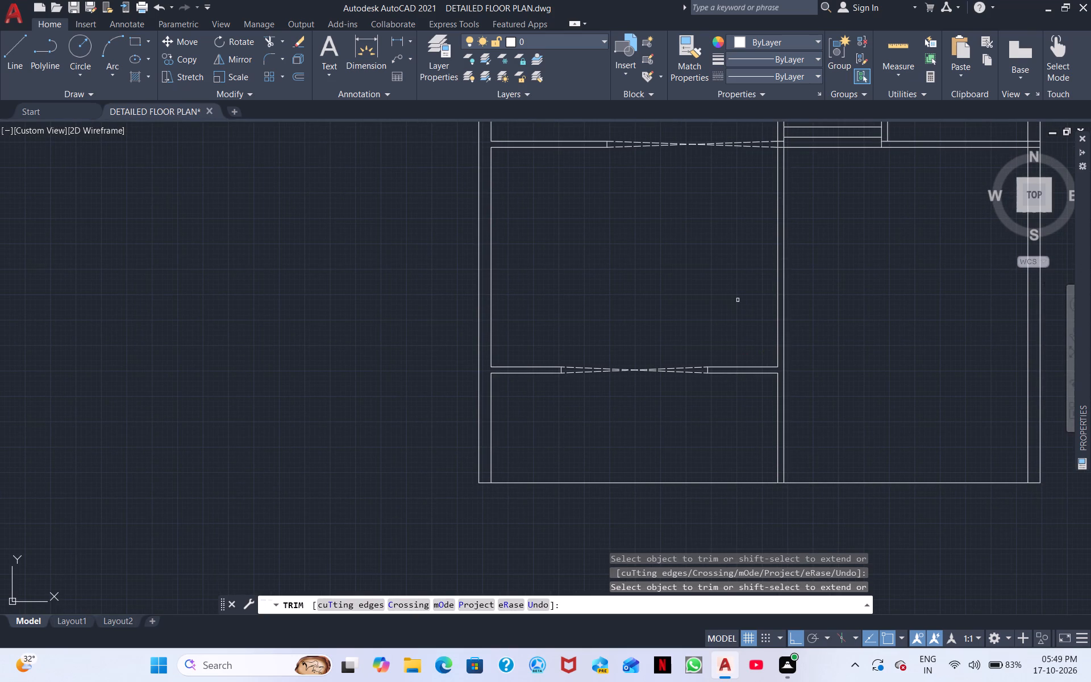
pyautogui.moveTo(736, 295); pyautogui.dragTo(579, 407, button='middle')
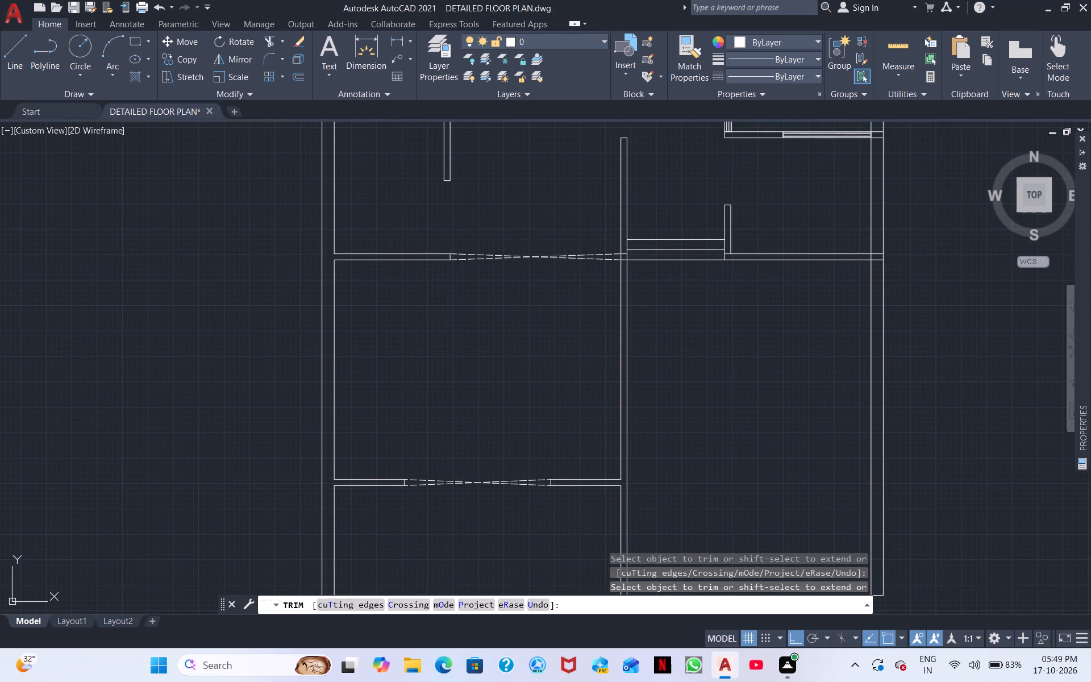
pyautogui.scroll(1, 573, 390)
pyautogui.moveTo(567, 380); pyautogui.dragTo(488, 433, button='middle')
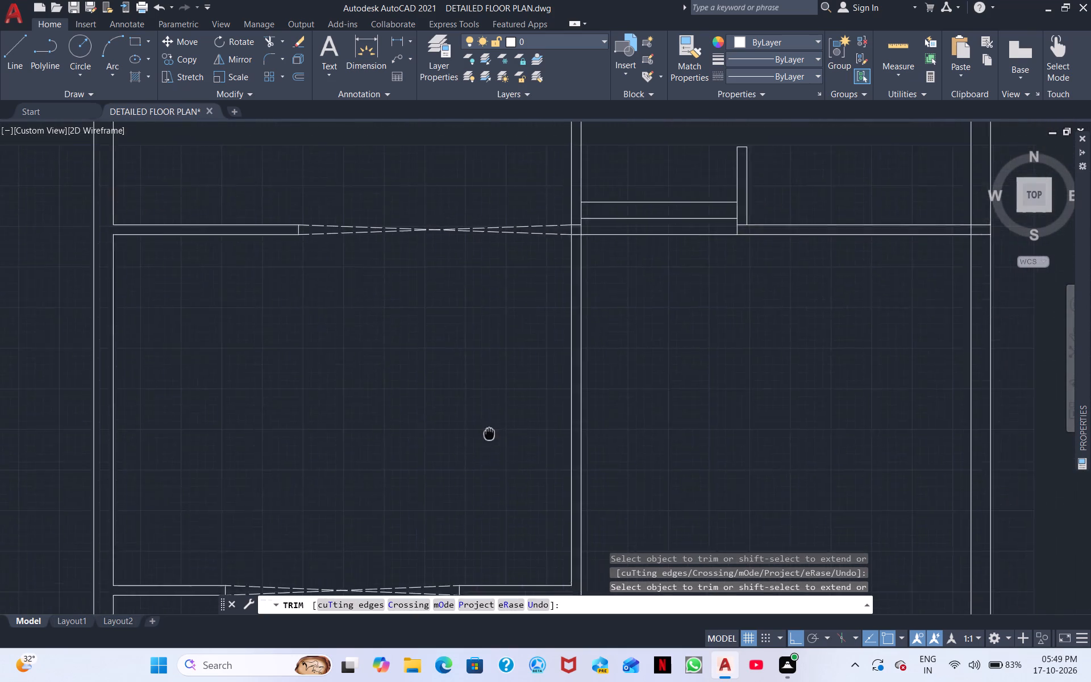
pyautogui.moveTo(488, 433); pyautogui.dragTo(435, 457, button='middle')
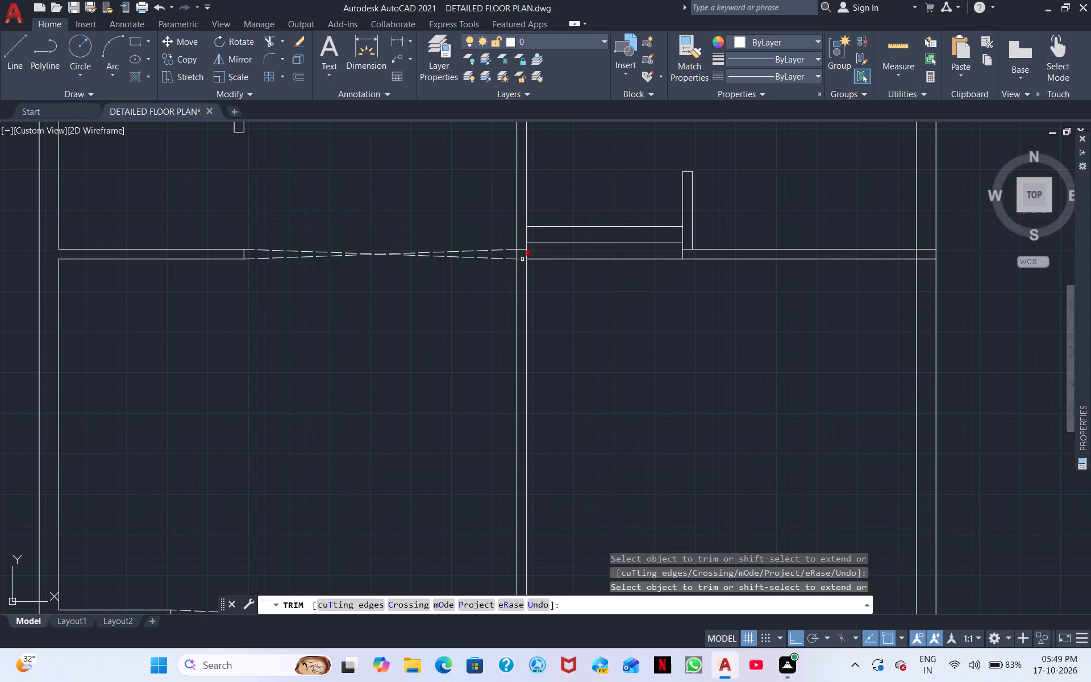
pyautogui.click(522, 259)
pyautogui.click(522, 249)
pyautogui.click(688, 248)
pyautogui.moveTo(922, 239); pyautogui.dragTo(922, 244)
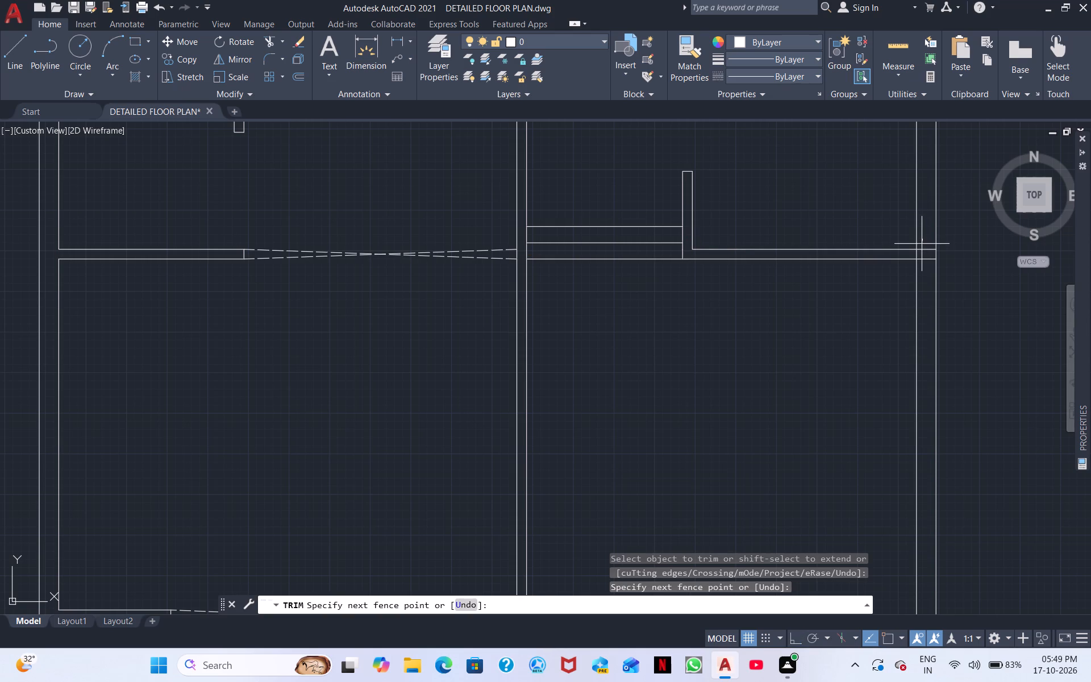
pyautogui.moveTo(922, 244); pyautogui.dragTo(923, 276)
pyautogui.click(916, 255)
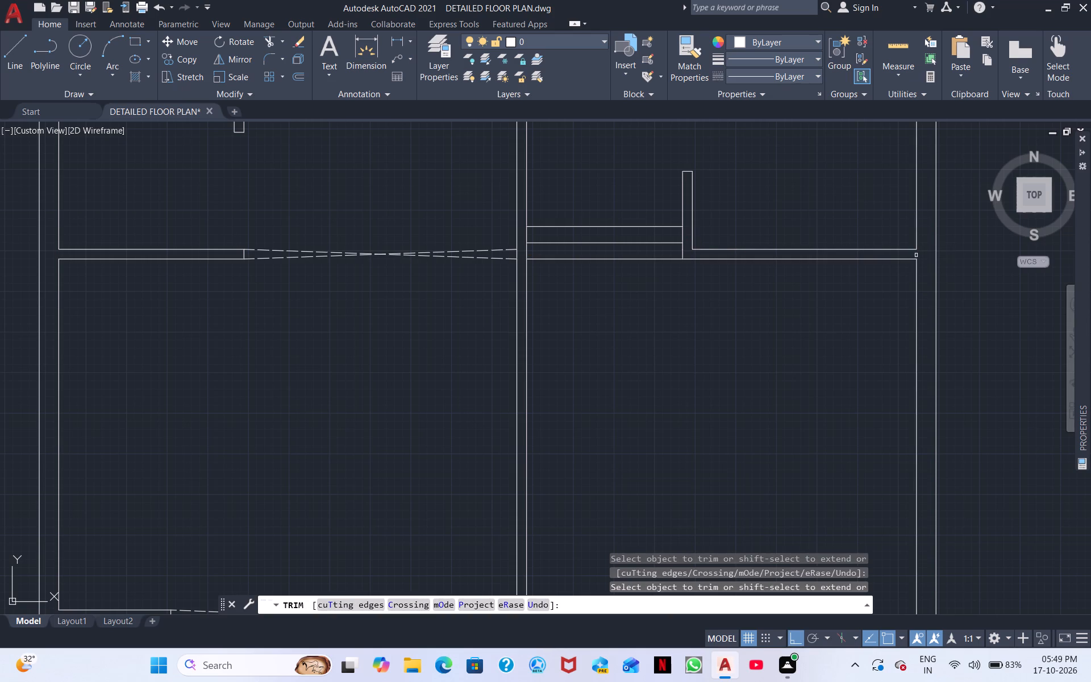
# Trim the overlapping lines where the north and south walls of the small windowed east room meet the east outer wall.
pyautogui.scroll(-3, 784, 377)
pyautogui.moveTo(782, 385); pyautogui.dragTo(698, 488, button='middle')
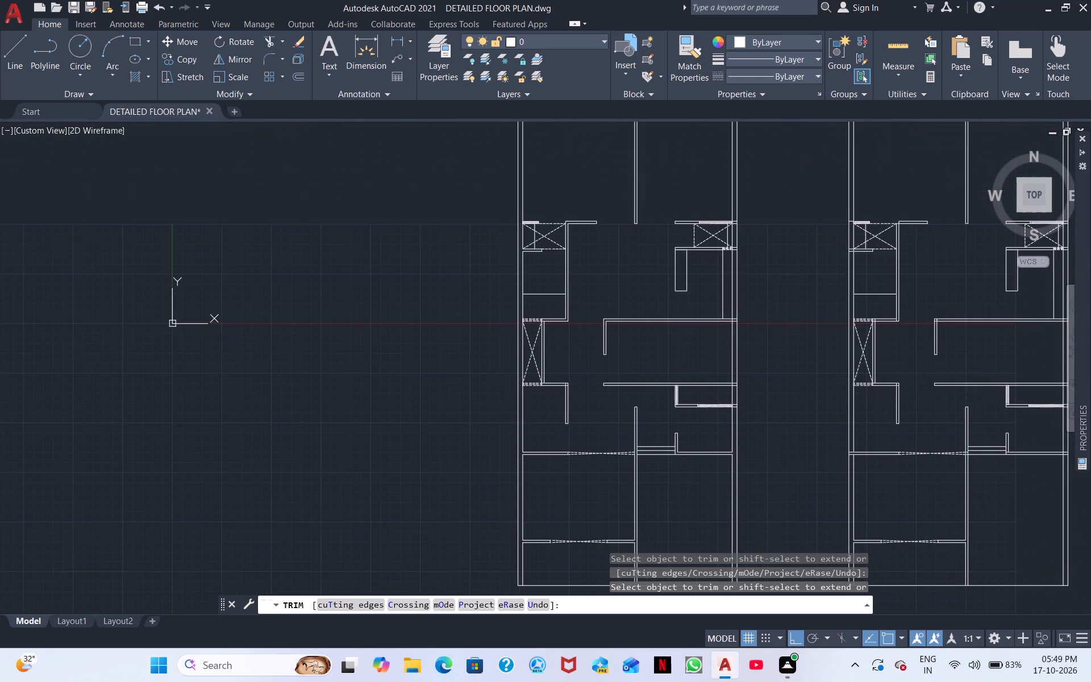
pyautogui.scroll(2, 702, 443)
pyautogui.moveTo(716, 421); pyautogui.dragTo(584, 452, button='middle')
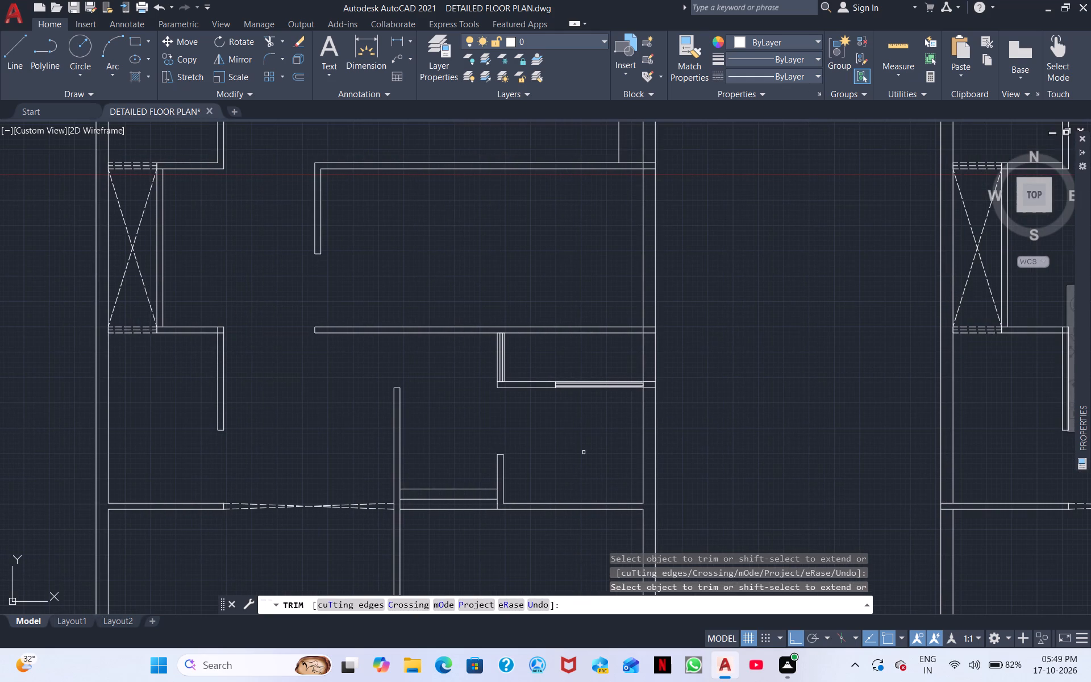
pyautogui.scroll(1, 584, 452)
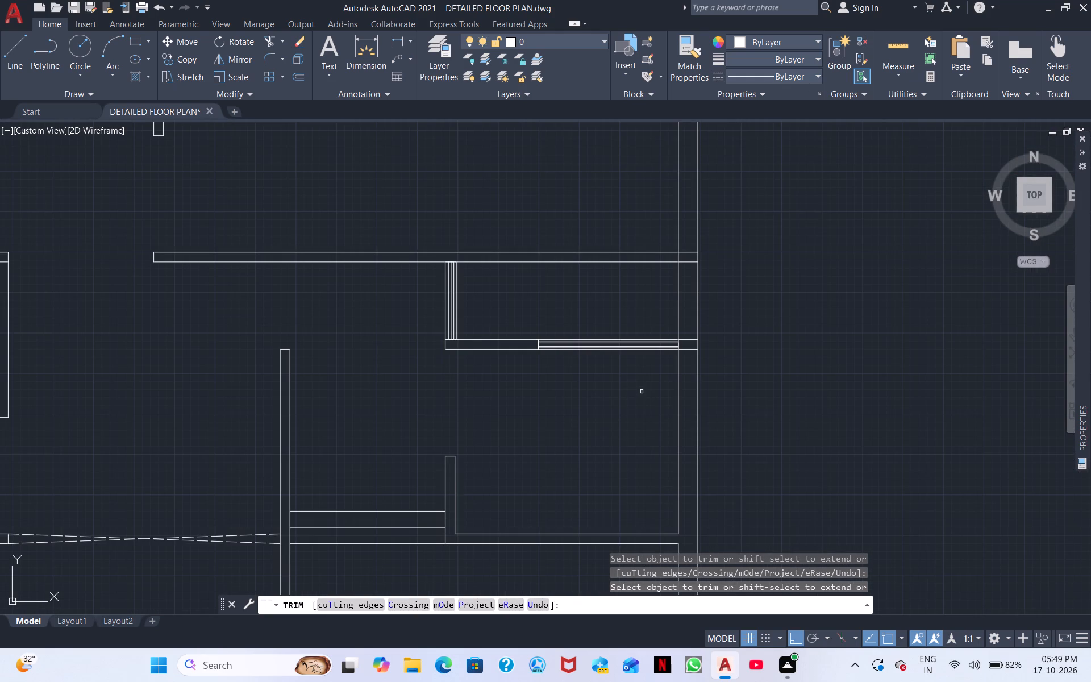
pyautogui.scroll(1, 676, 355)
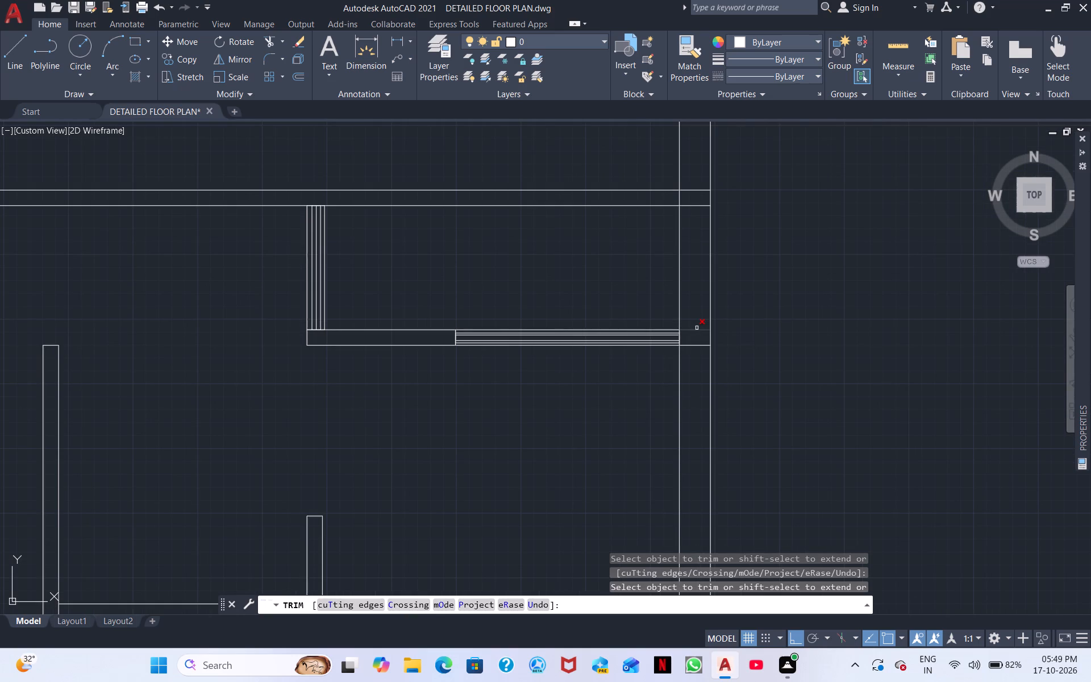
pyautogui.click(697, 328)
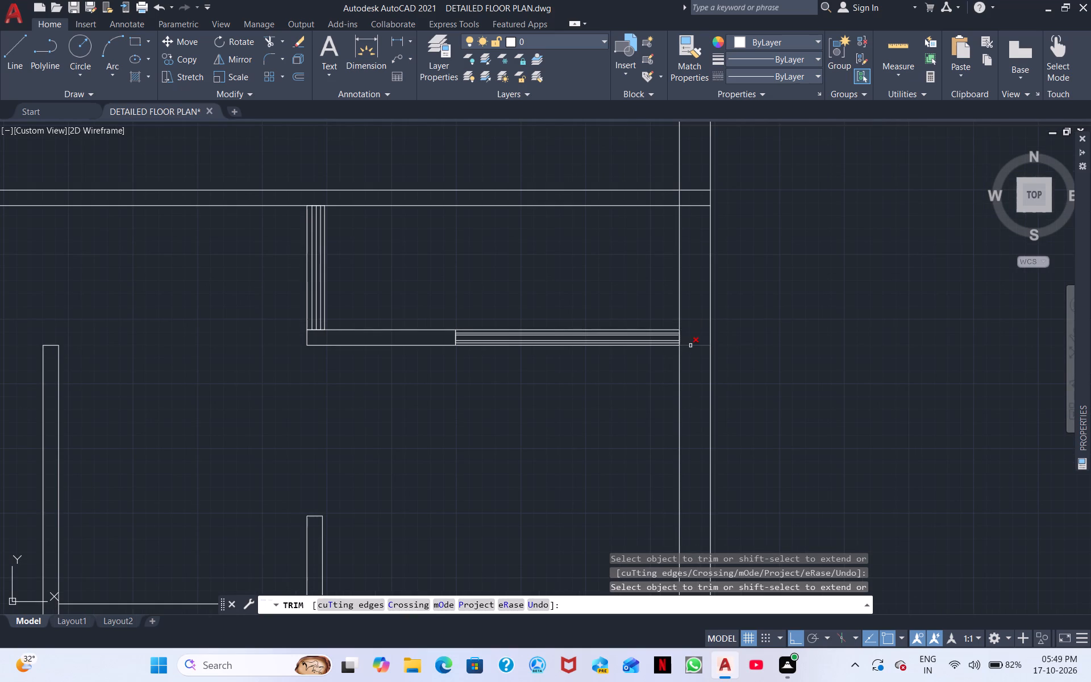
pyautogui.click(690, 346)
pyautogui.scroll(1, 694, 264)
pyautogui.moveTo(694, 264); pyautogui.dragTo(684, 376, button='middle')
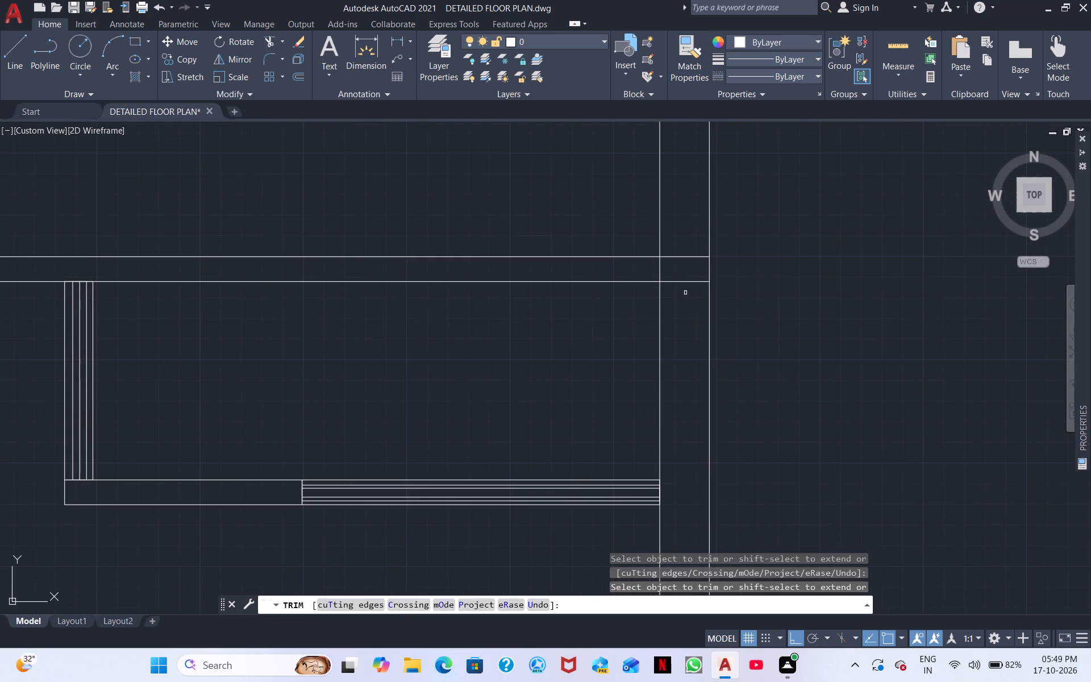
pyautogui.click(687, 282)
pyautogui.click(684, 256)
pyautogui.click(660, 266)
# Trim the overlapping lines where the north wall of the middle east room meets the east outer wall.
pyautogui.scroll(-3, 495, 324)
pyautogui.moveTo(464, 347); pyautogui.dragTo(568, 369, button='middle')
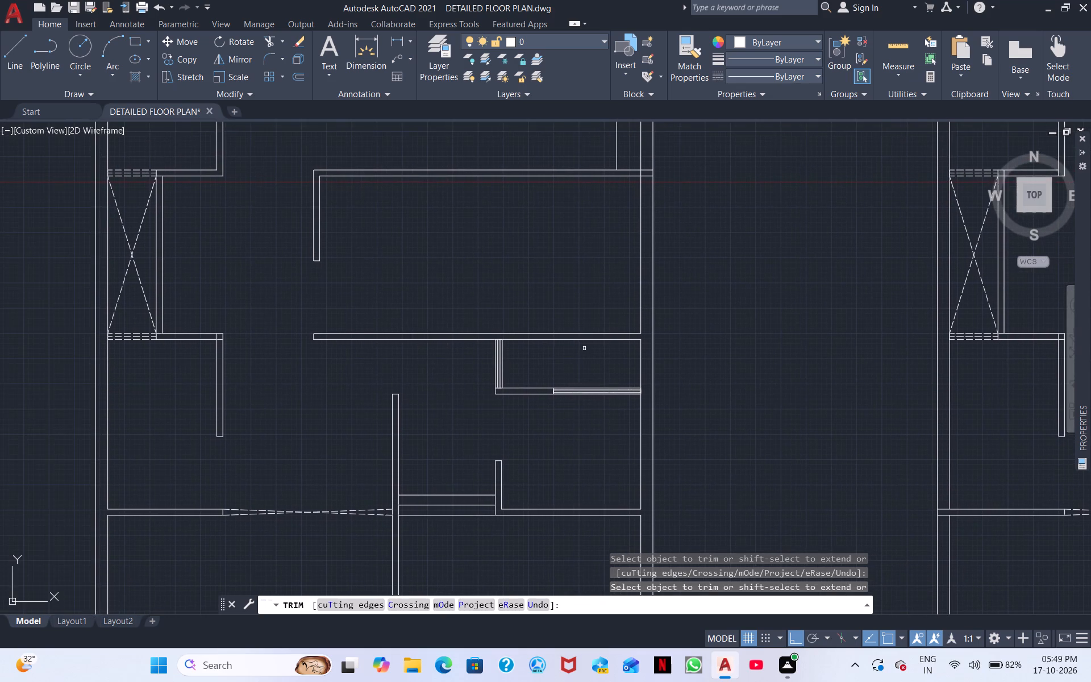
pyautogui.scroll(1, 589, 278)
pyautogui.moveTo(587, 277); pyautogui.dragTo(457, 523, button='middle')
pyautogui.moveTo(486, 433); pyautogui.dragTo(463, 564, button='middle')
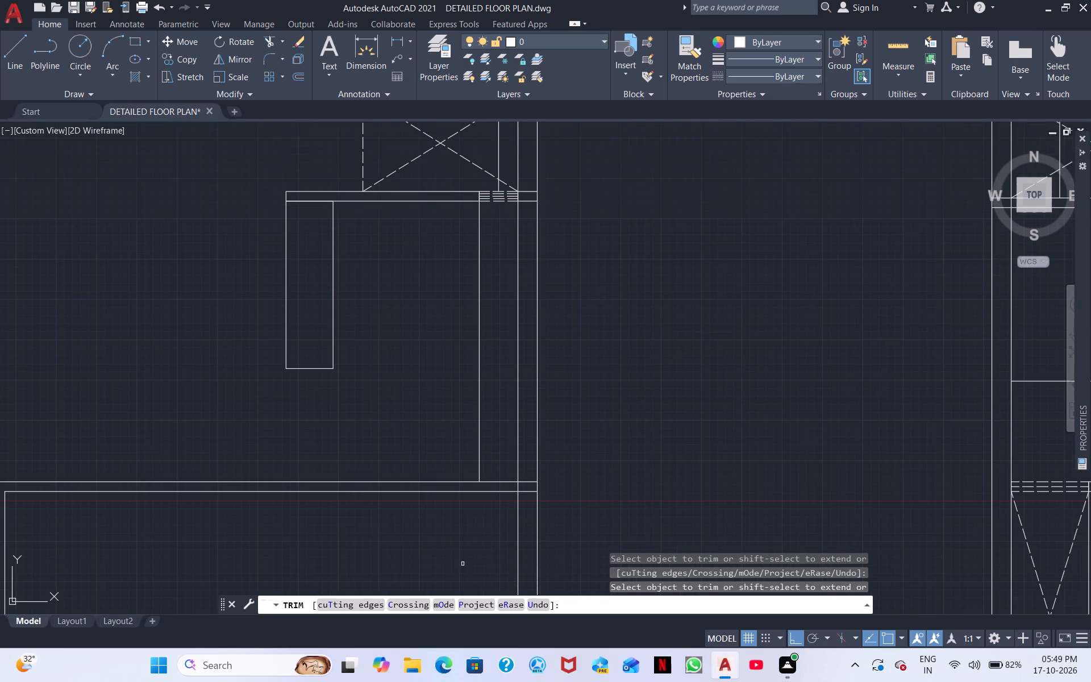
pyautogui.click(531, 492)
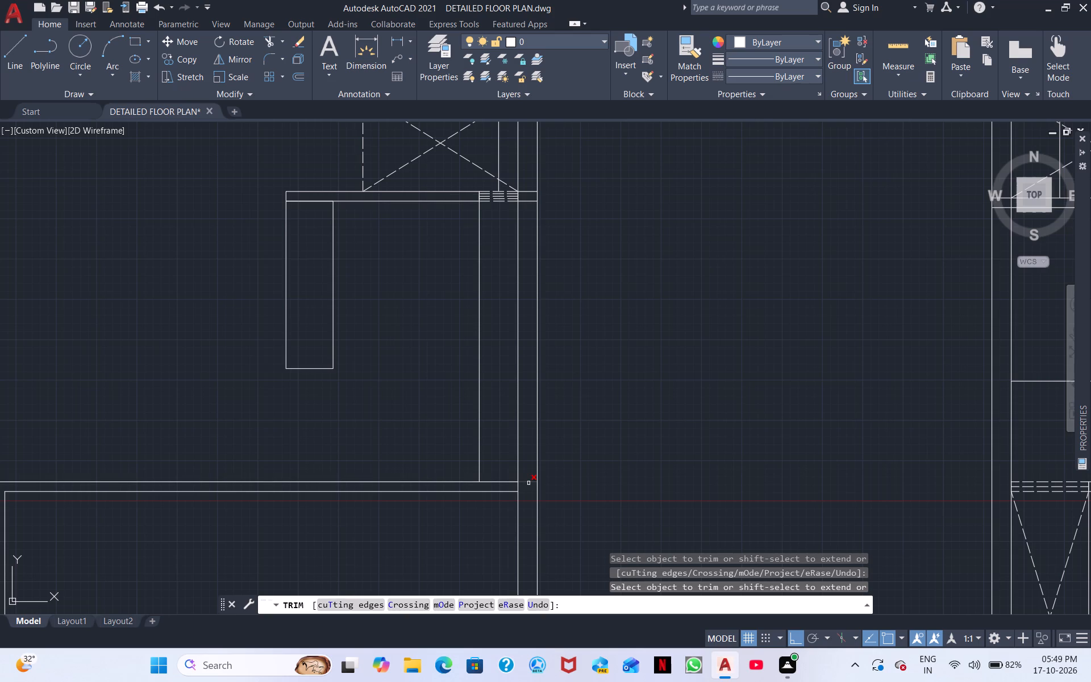
pyautogui.click(528, 482)
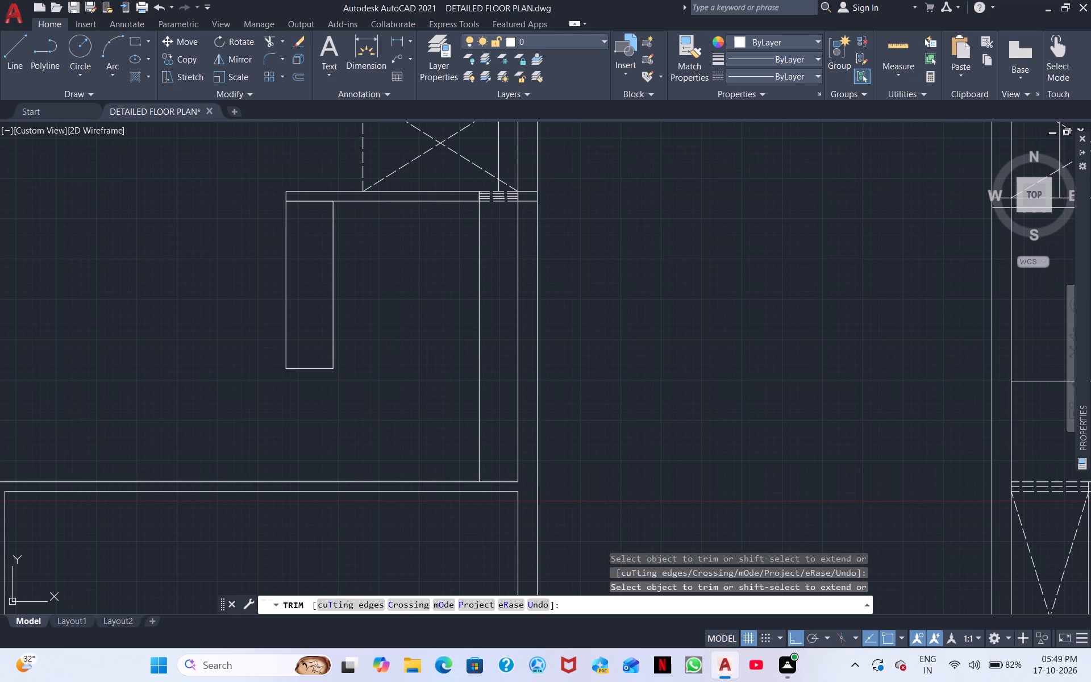
pyautogui.click(519, 487)
# Trim the wall lines running through the east outer wall's thickness above and below the northeast crossed area.
pyautogui.moveTo(530, 454); pyautogui.dragTo(488, 650, button='middle')
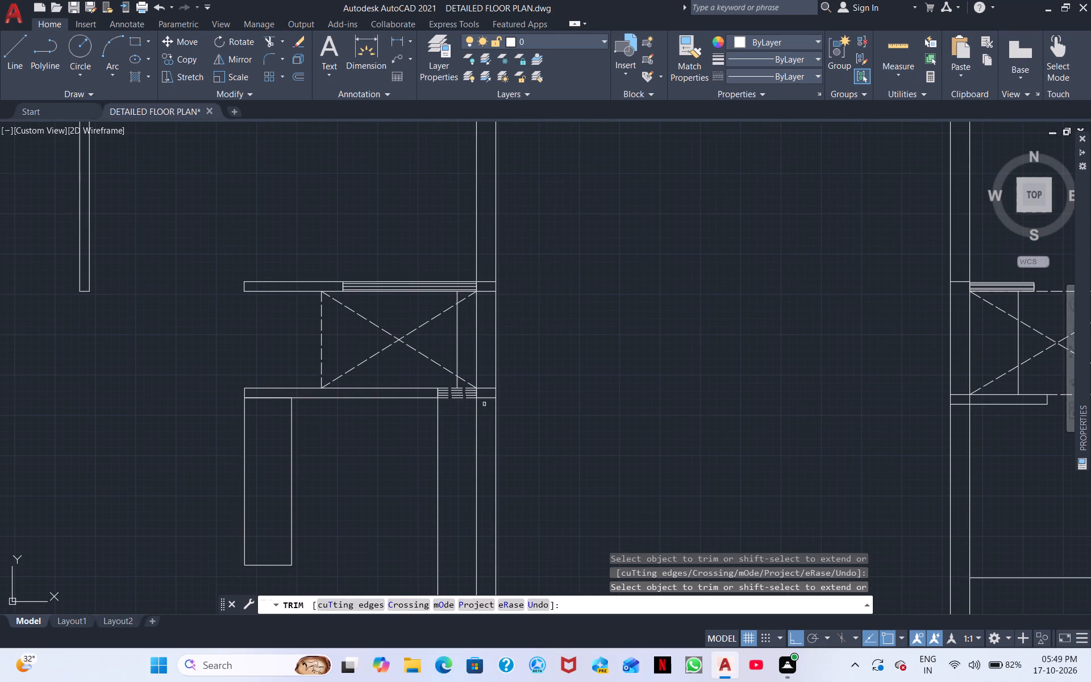
pyautogui.click(485, 389)
pyautogui.click(484, 396)
pyautogui.click(485, 293)
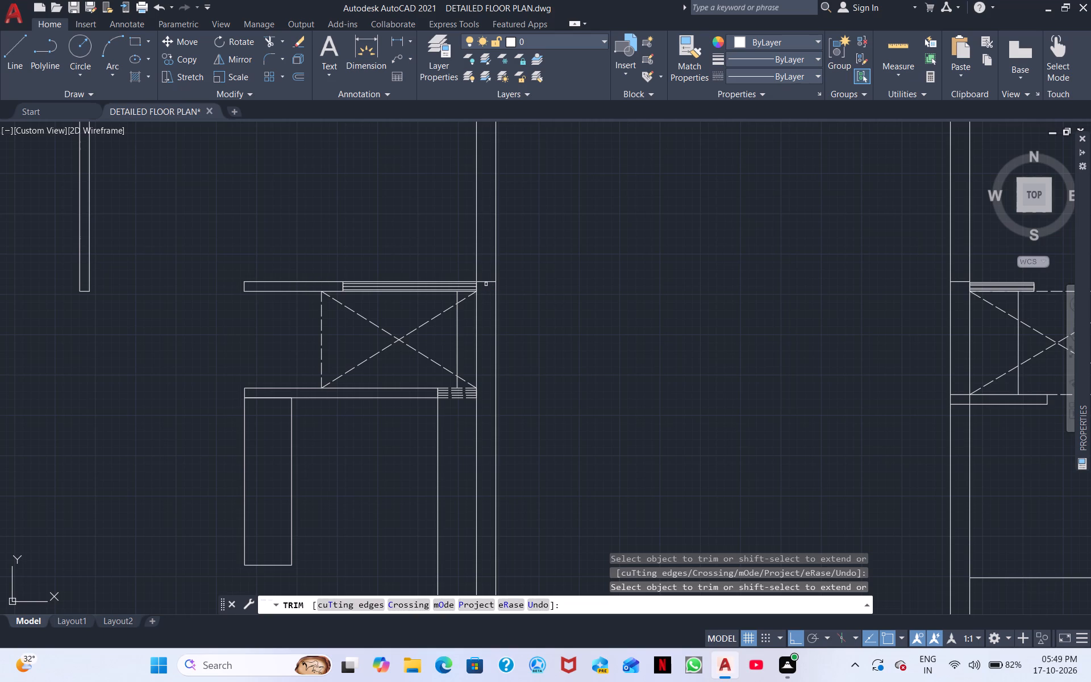
pyautogui.click(486, 282)
# Trim the two inner wall-face lines overlapping inside the northeast corner of the original plan's outer walls.
pyautogui.scroll(-2, 544, 427)
pyautogui.moveTo(593, 461); pyautogui.dragTo(603, 446, button='middle')
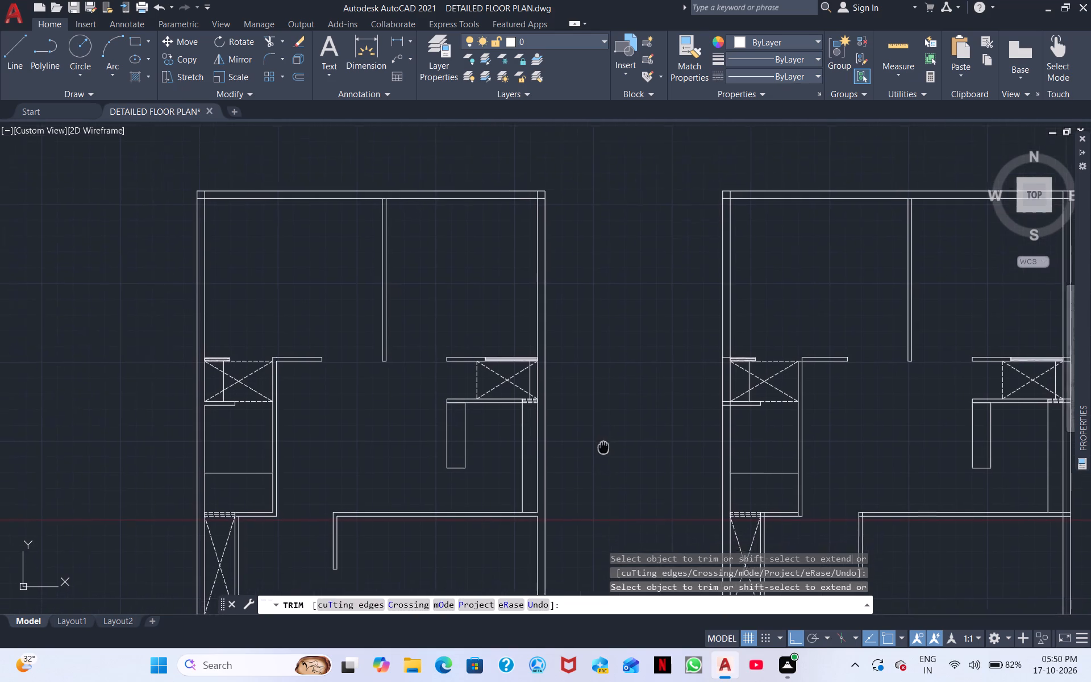
pyautogui.moveTo(603, 446); pyautogui.dragTo(628, 425, button='middle')
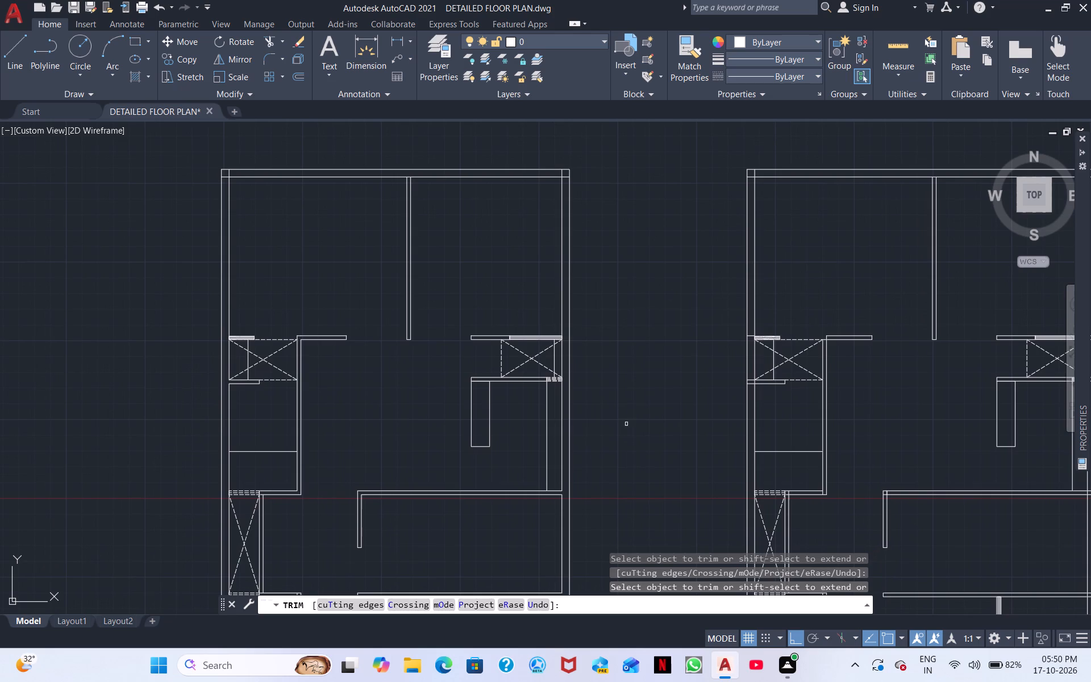
pyautogui.moveTo(614, 375); pyautogui.dragTo(656, 549, button='middle')
pyautogui.moveTo(667, 427); pyautogui.dragTo(687, 505, button='middle')
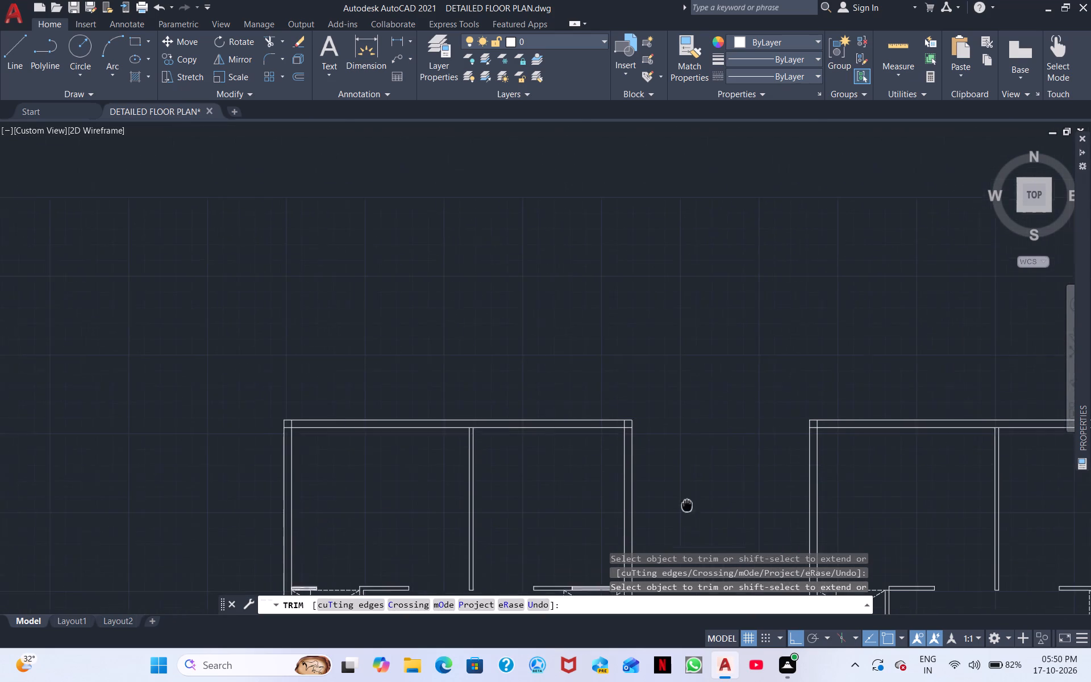
pyautogui.moveTo(687, 505); pyautogui.dragTo(689, 510, button='middle')
pyautogui.scroll(2, 675, 426)
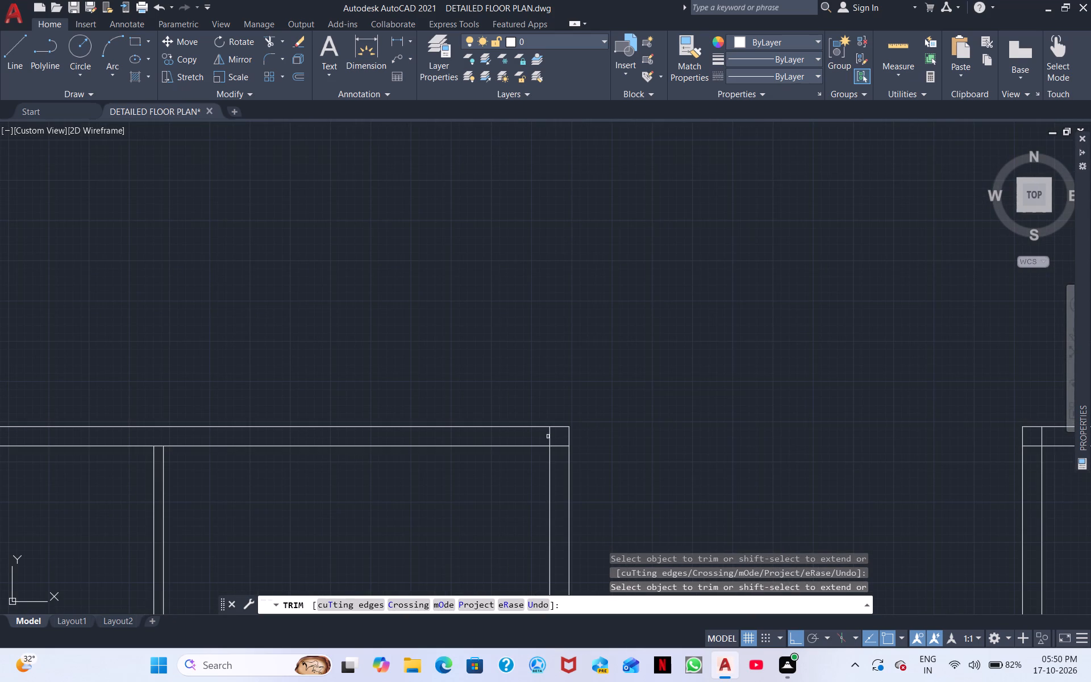
pyautogui.click(552, 435)
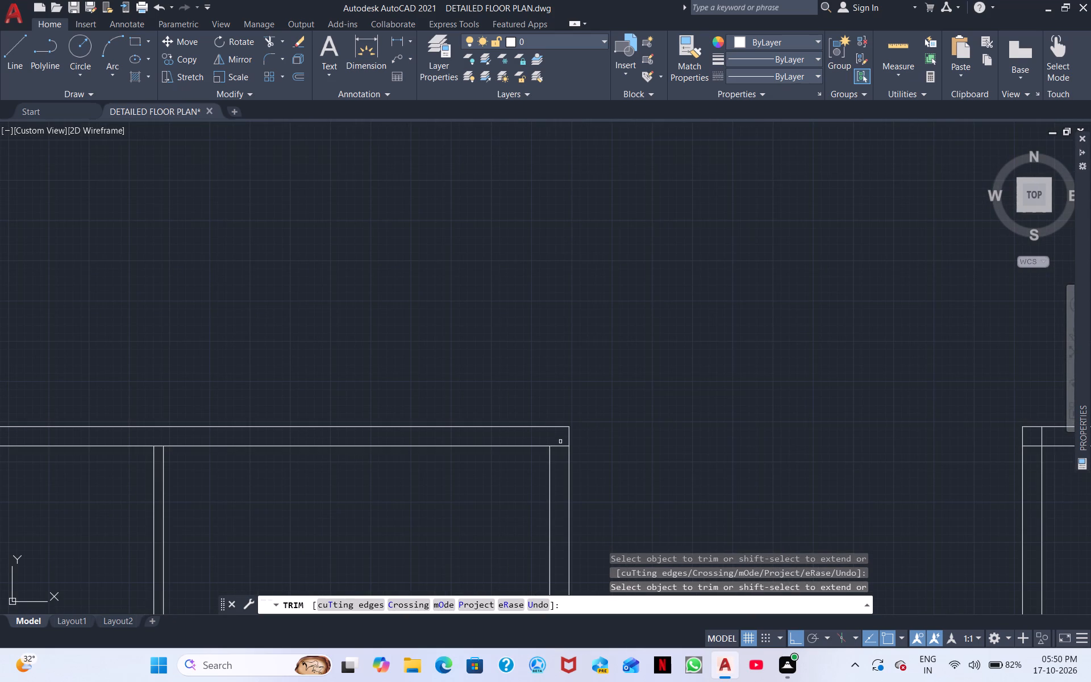
pyautogui.click(560, 445)
# Trim the north wall's inner face between the two lines of the partition separating the top rooms.
pyautogui.moveTo(439, 488); pyautogui.dragTo(803, 437, button='middle')
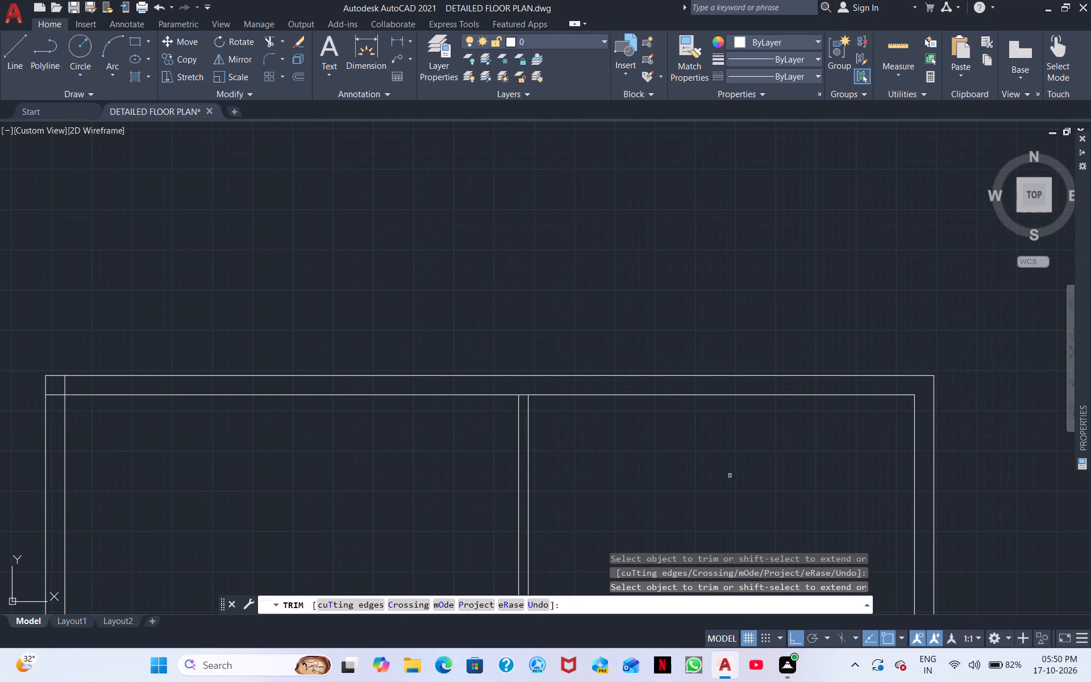
pyautogui.scroll(2, 706, 485)
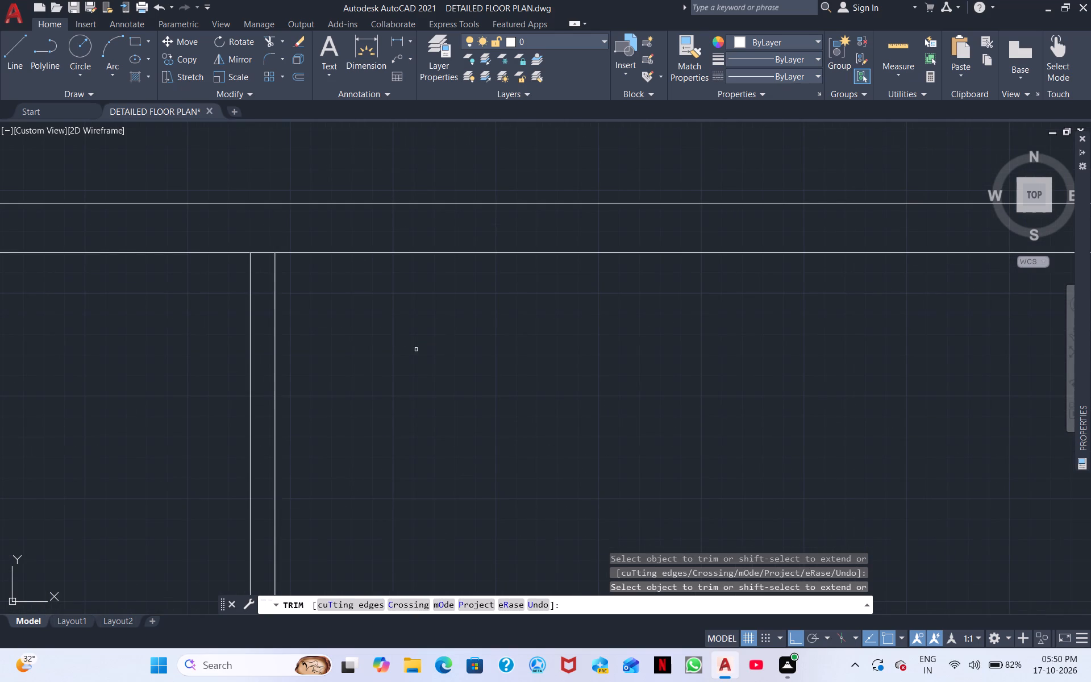
pyautogui.click(266, 252)
# Trim the inner wall-face lines overlapping inside the northwest corner of the outer walls and end the Trim command.
pyautogui.moveTo(52, 357); pyautogui.dragTo(690, 371, button='middle')
pyautogui.moveTo(13, 422); pyautogui.dragTo(571, 414, button='middle')
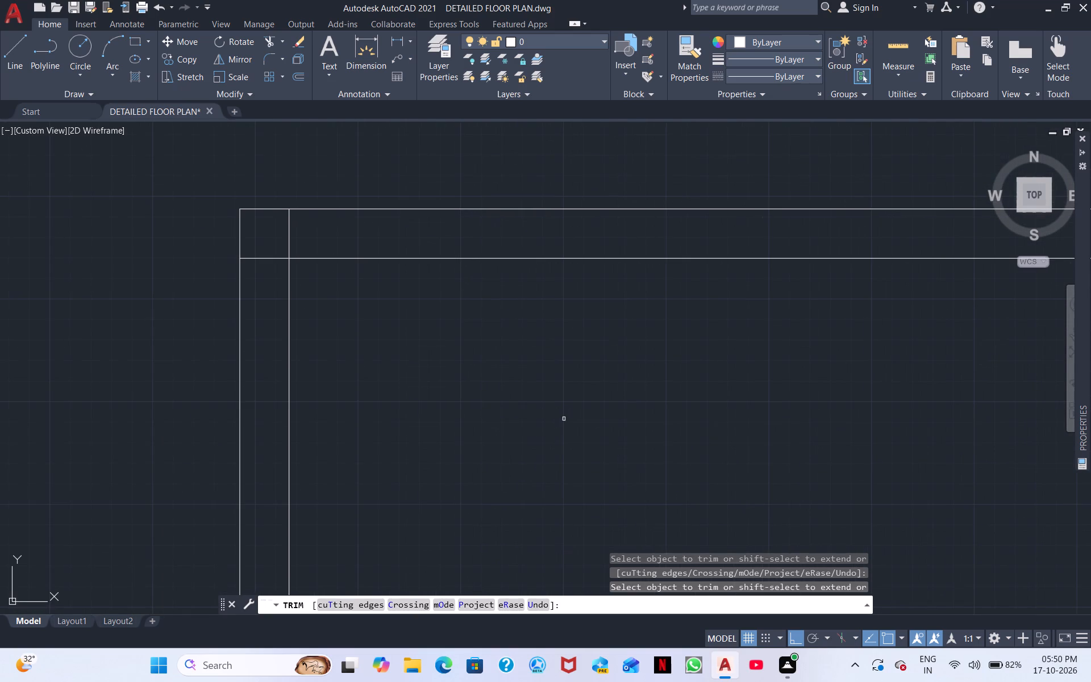
pyautogui.moveTo(311, 236); pyautogui.dragTo(286, 236)
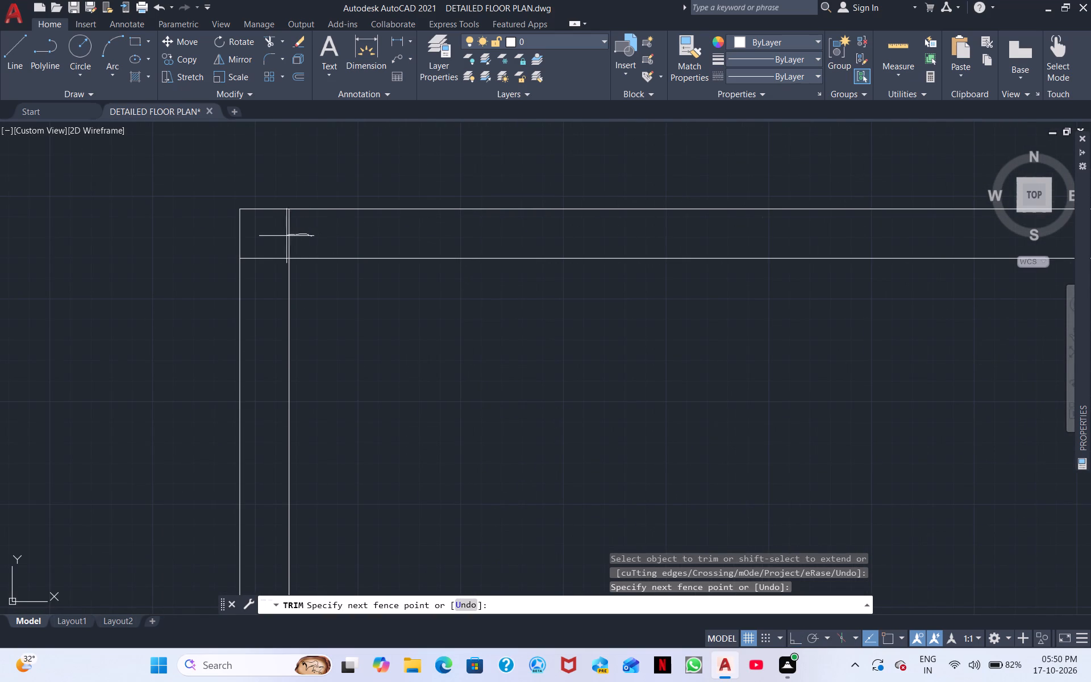
pyautogui.moveTo(286, 236); pyautogui.dragTo(265, 269)
pyautogui.scroll(-3, 439, 321)
pyautogui.moveTo(588, 392); pyautogui.dragTo(512, 271, button='middle')
pyautogui.scroll(-1, 517, 278)
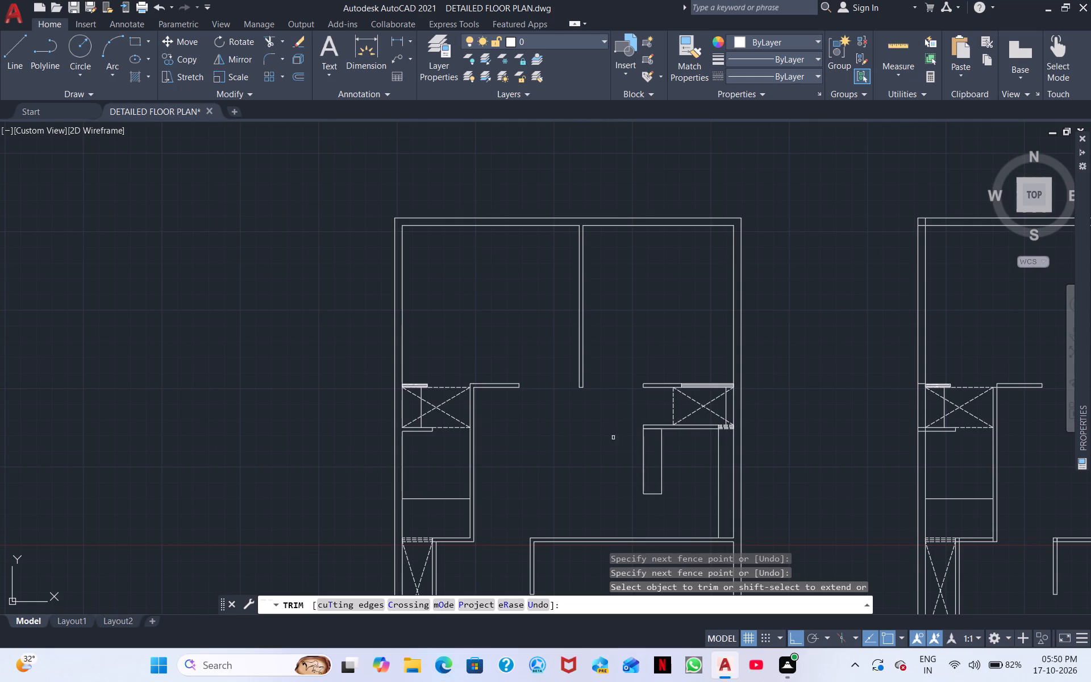
pyautogui.rightClick(552, 453)
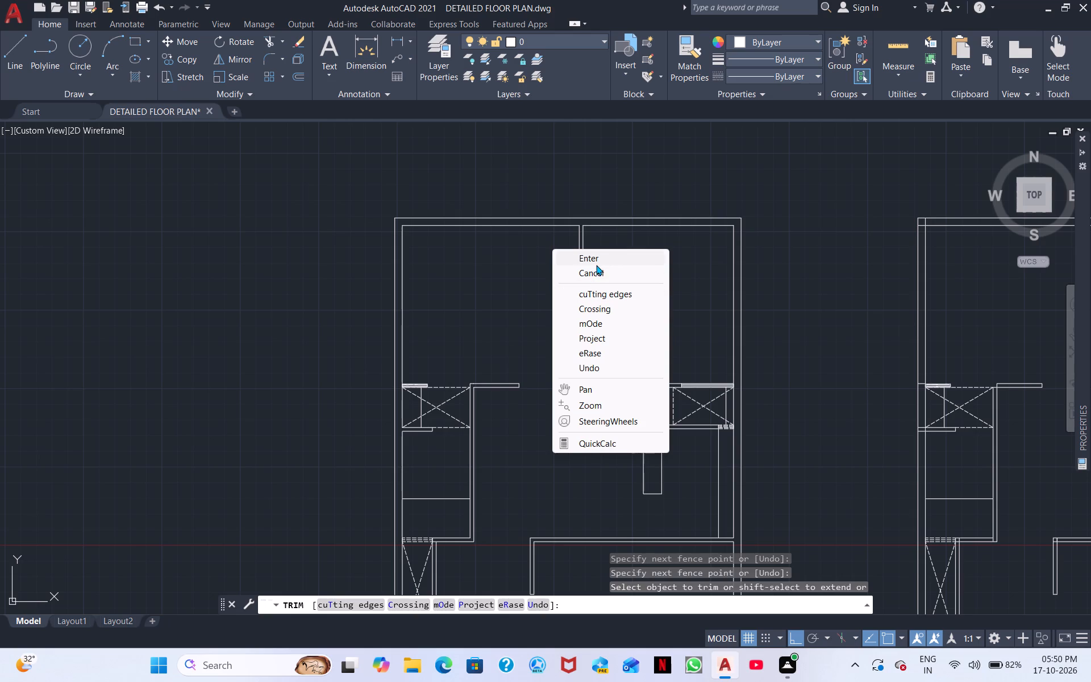
pyautogui.click(595, 270)
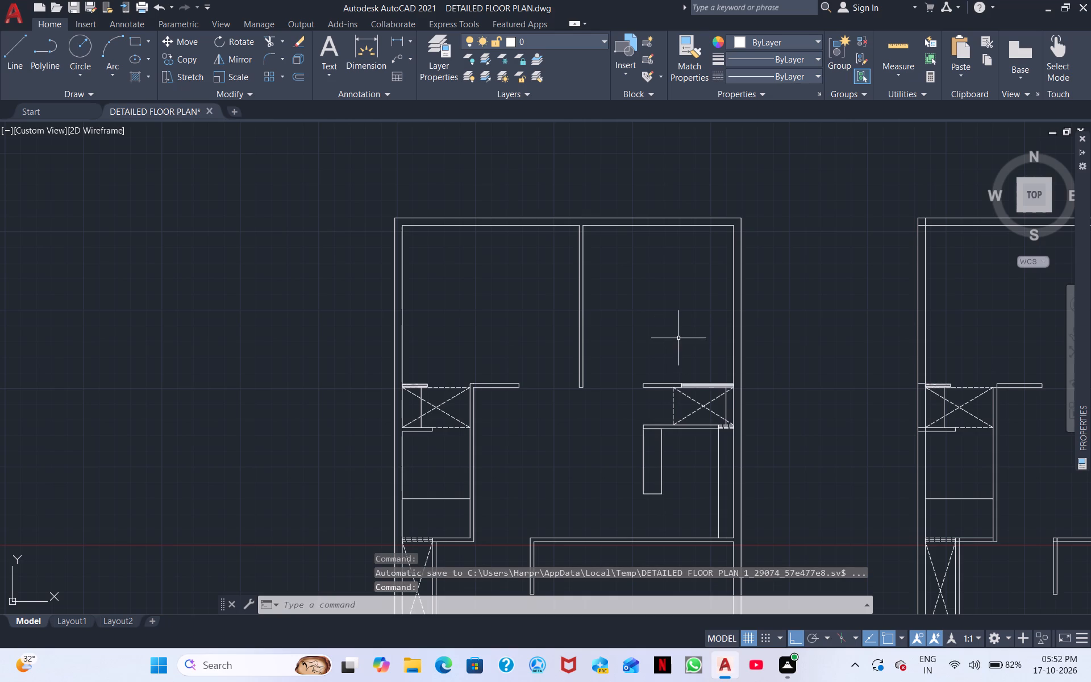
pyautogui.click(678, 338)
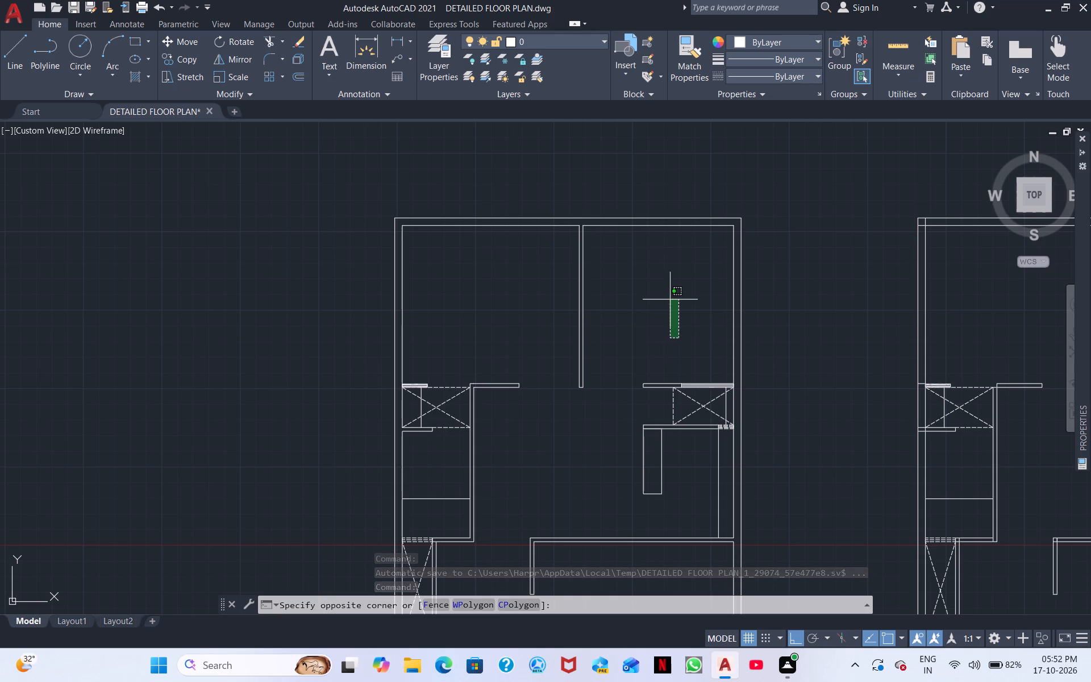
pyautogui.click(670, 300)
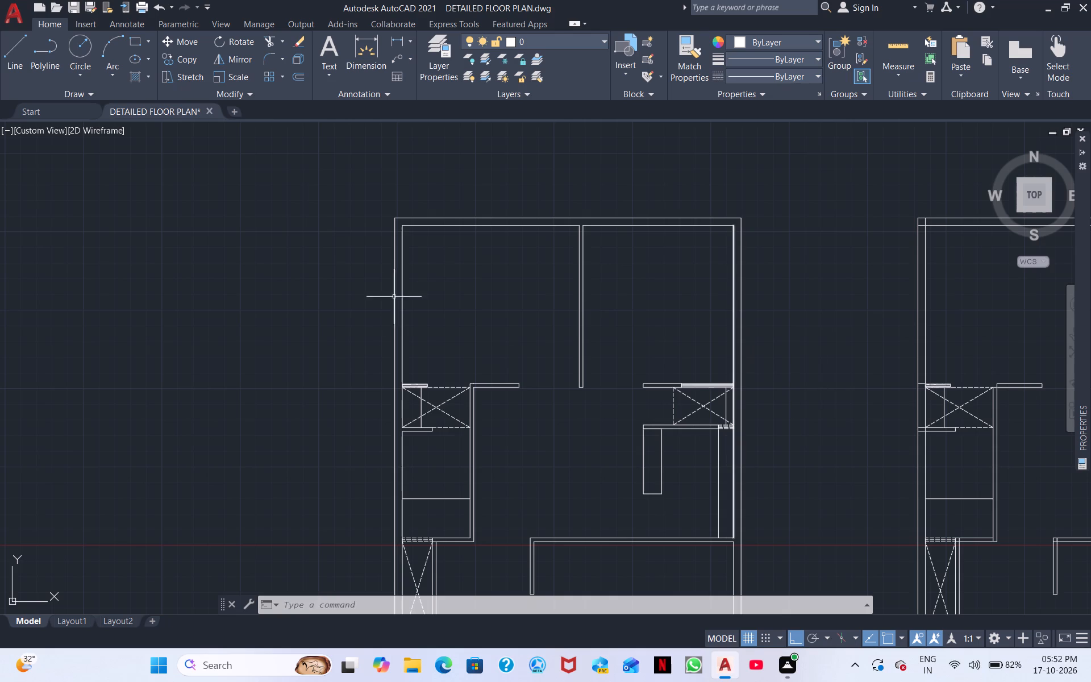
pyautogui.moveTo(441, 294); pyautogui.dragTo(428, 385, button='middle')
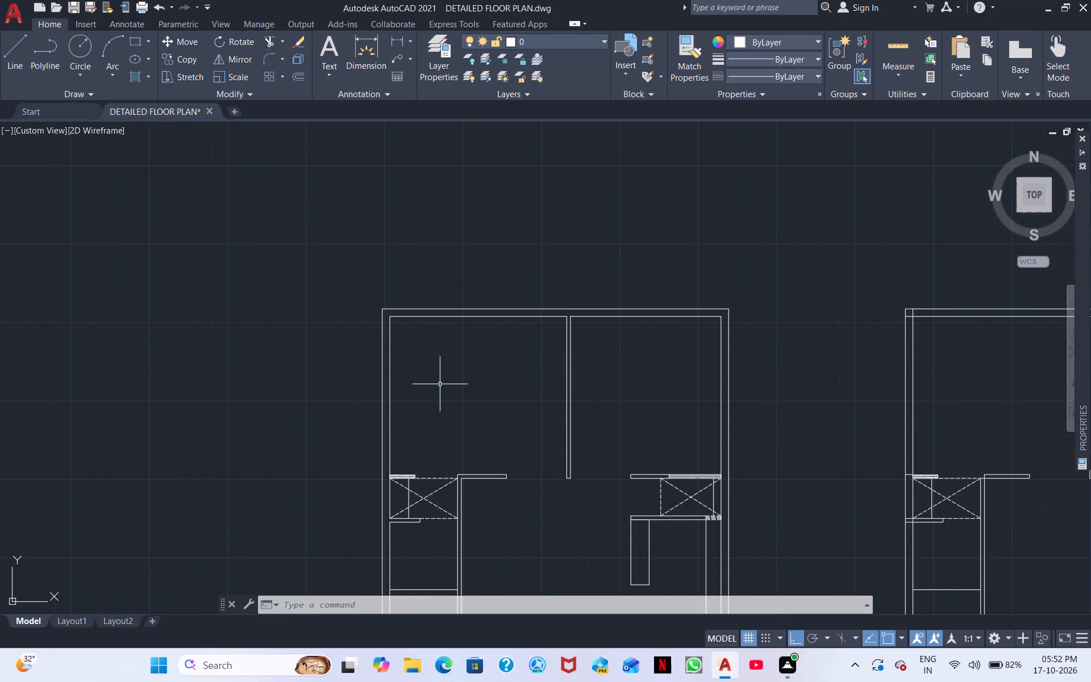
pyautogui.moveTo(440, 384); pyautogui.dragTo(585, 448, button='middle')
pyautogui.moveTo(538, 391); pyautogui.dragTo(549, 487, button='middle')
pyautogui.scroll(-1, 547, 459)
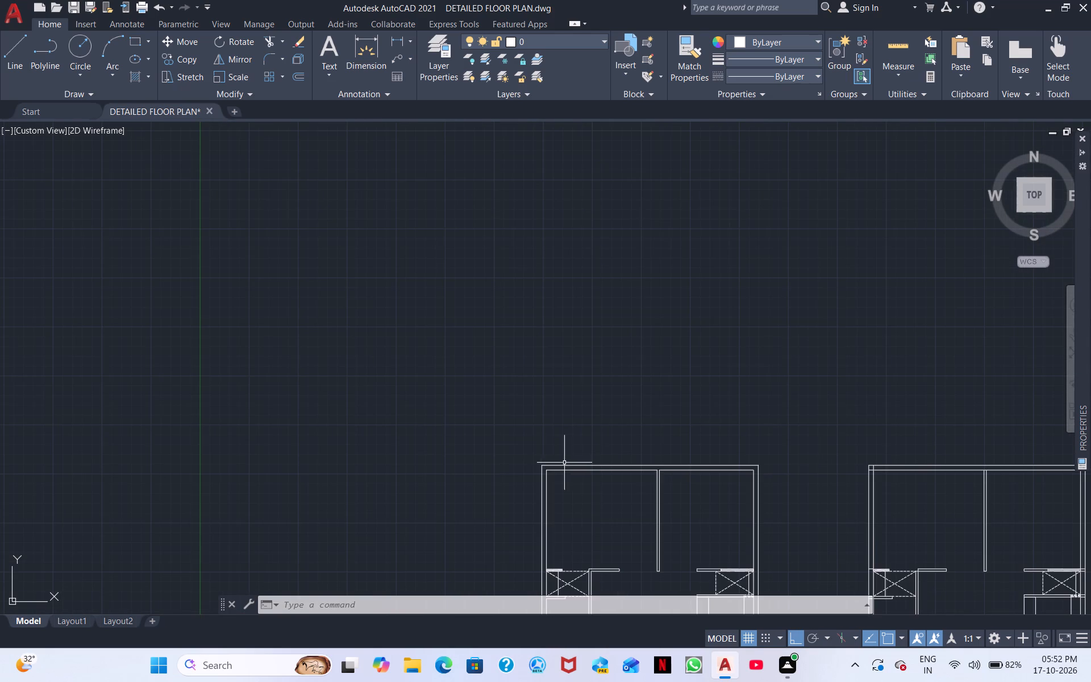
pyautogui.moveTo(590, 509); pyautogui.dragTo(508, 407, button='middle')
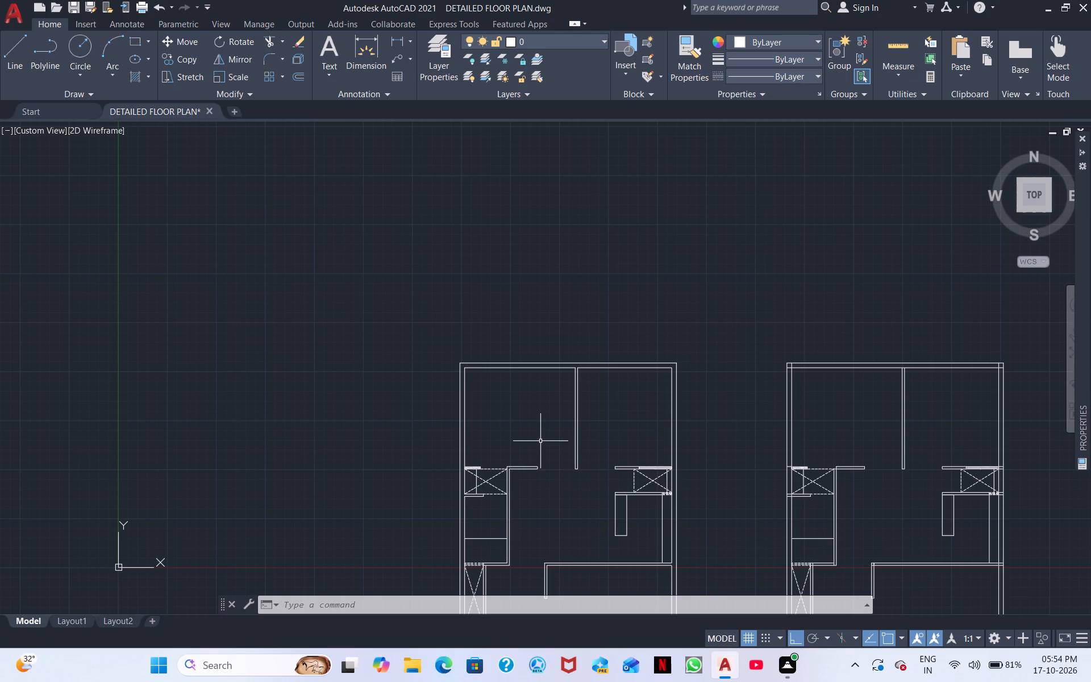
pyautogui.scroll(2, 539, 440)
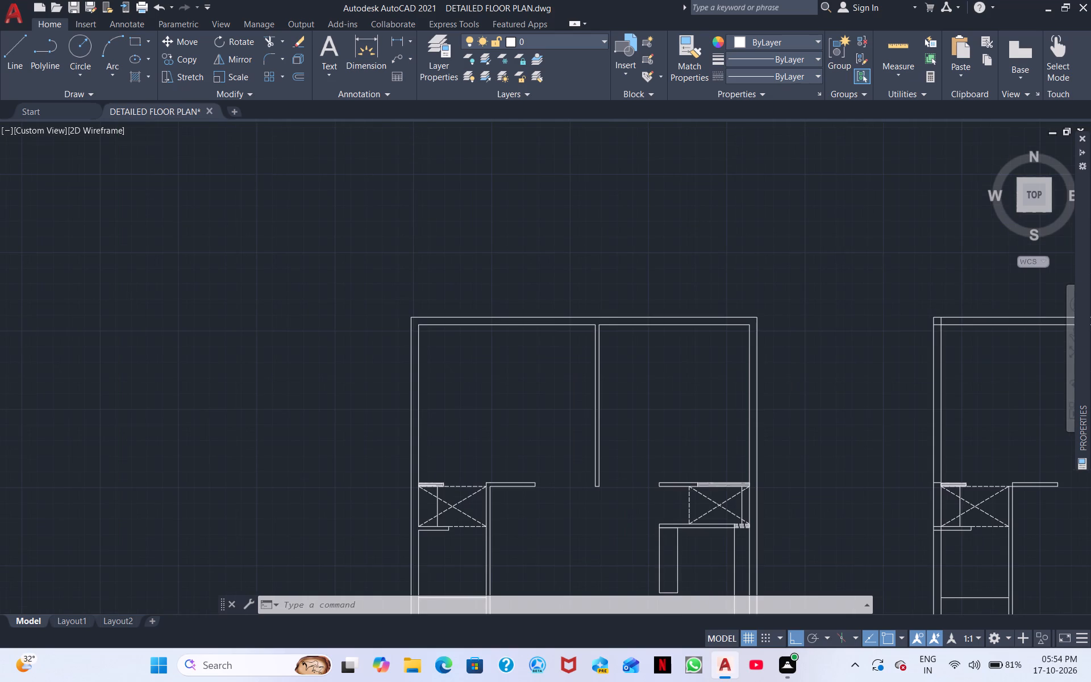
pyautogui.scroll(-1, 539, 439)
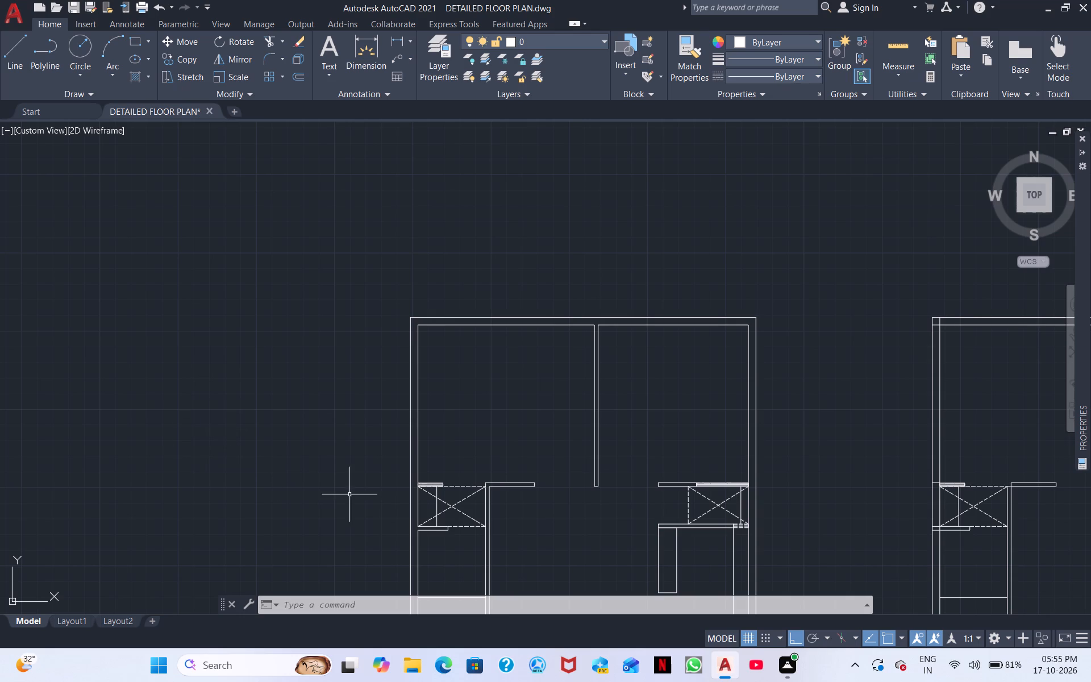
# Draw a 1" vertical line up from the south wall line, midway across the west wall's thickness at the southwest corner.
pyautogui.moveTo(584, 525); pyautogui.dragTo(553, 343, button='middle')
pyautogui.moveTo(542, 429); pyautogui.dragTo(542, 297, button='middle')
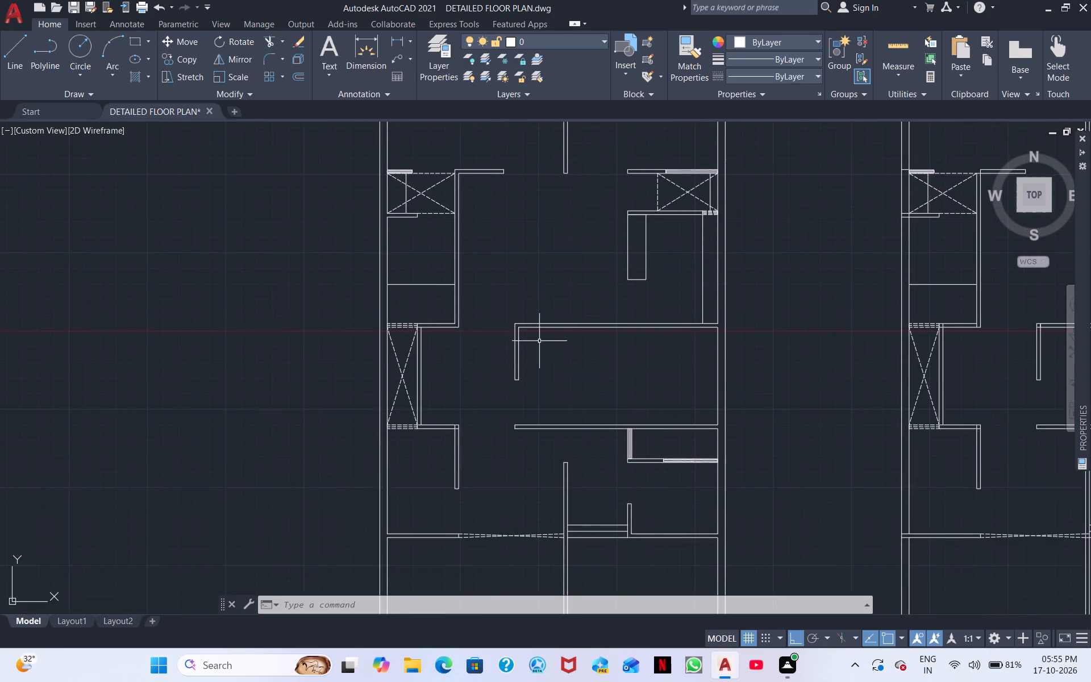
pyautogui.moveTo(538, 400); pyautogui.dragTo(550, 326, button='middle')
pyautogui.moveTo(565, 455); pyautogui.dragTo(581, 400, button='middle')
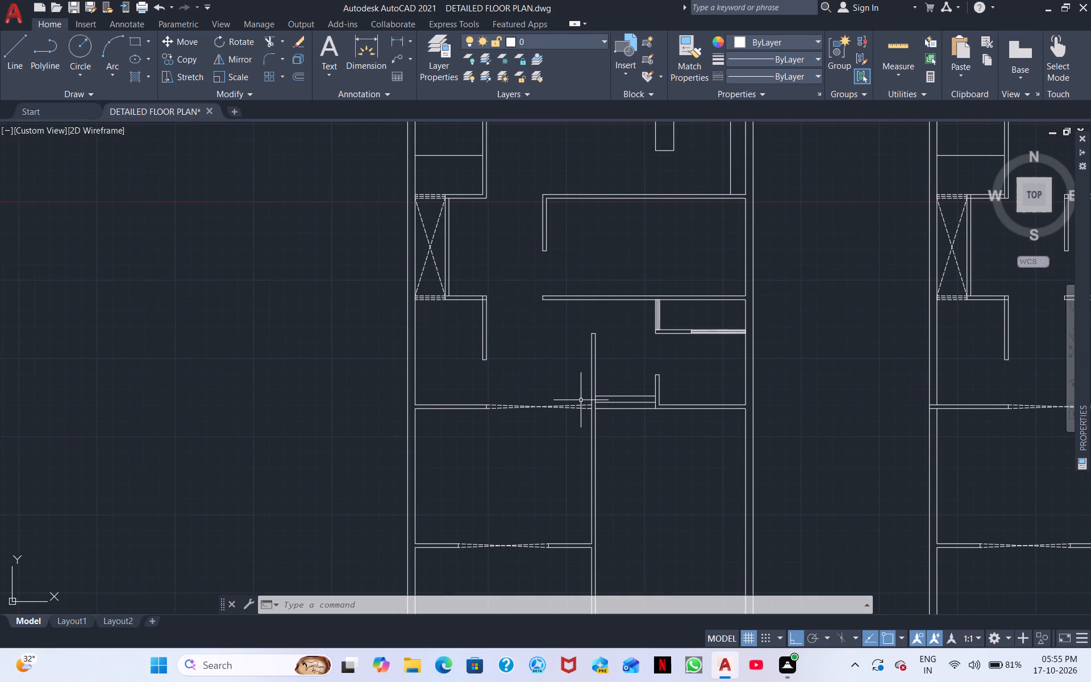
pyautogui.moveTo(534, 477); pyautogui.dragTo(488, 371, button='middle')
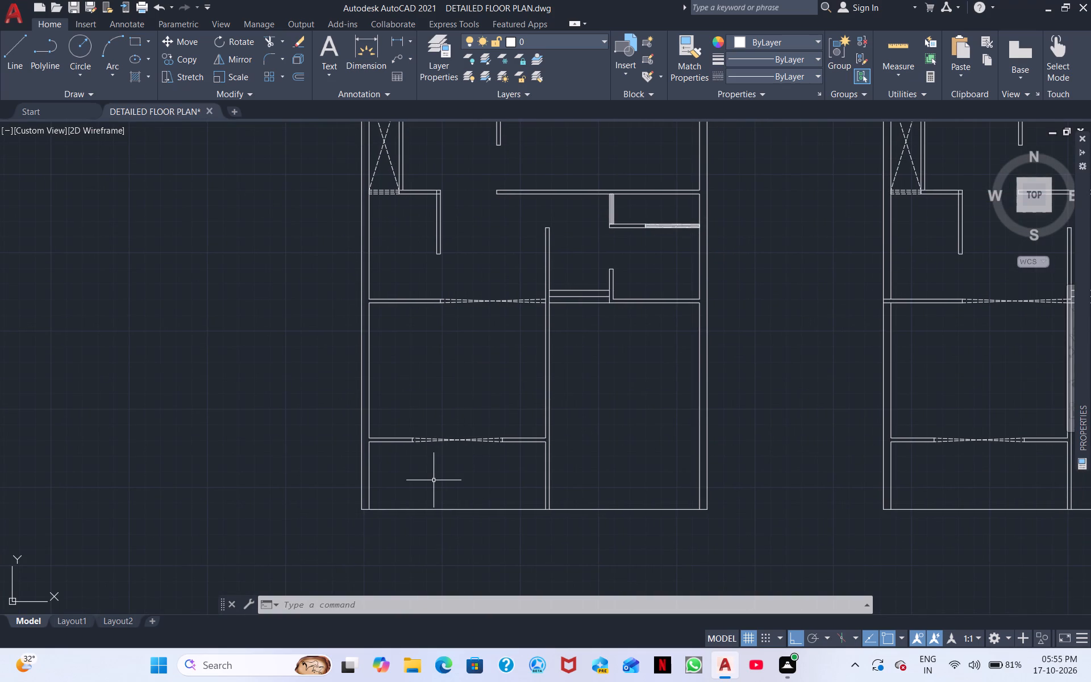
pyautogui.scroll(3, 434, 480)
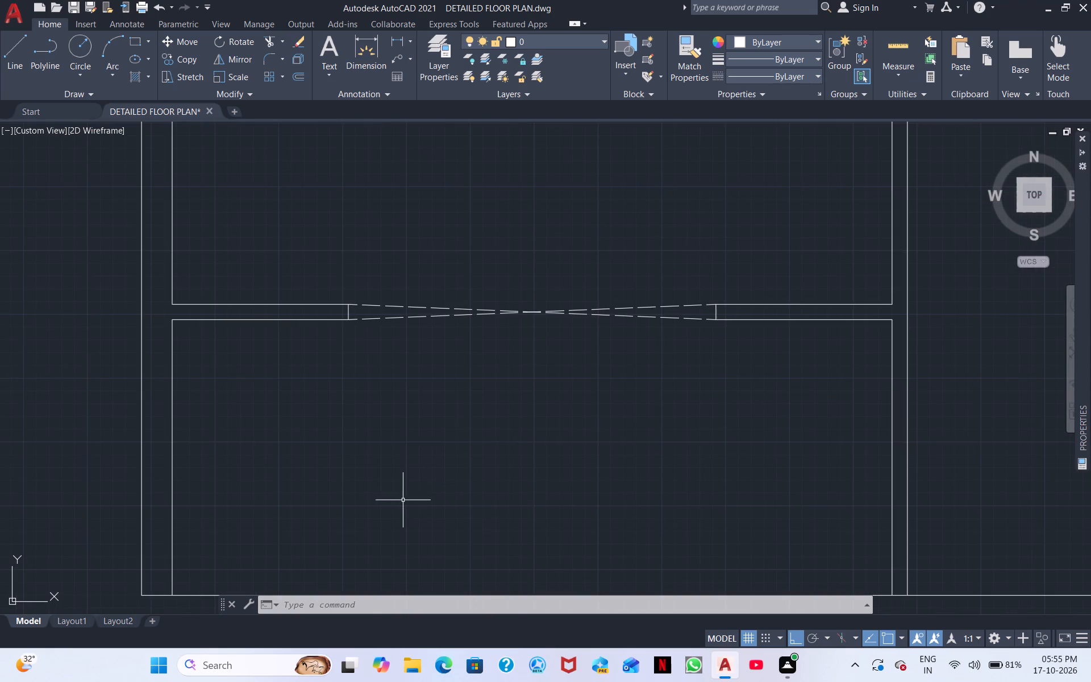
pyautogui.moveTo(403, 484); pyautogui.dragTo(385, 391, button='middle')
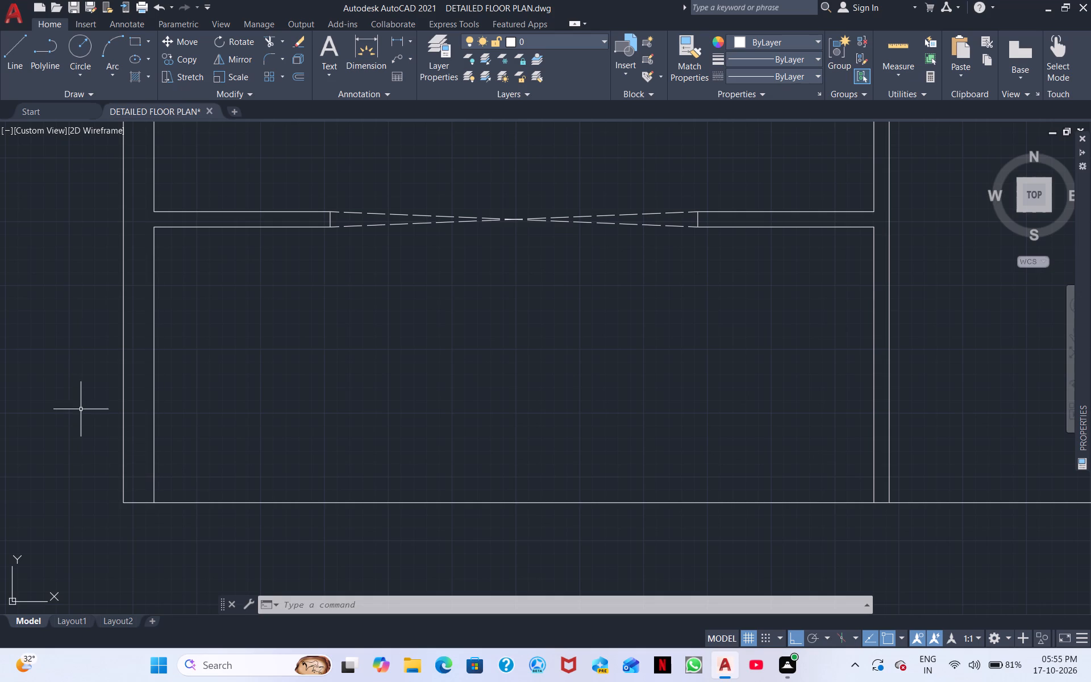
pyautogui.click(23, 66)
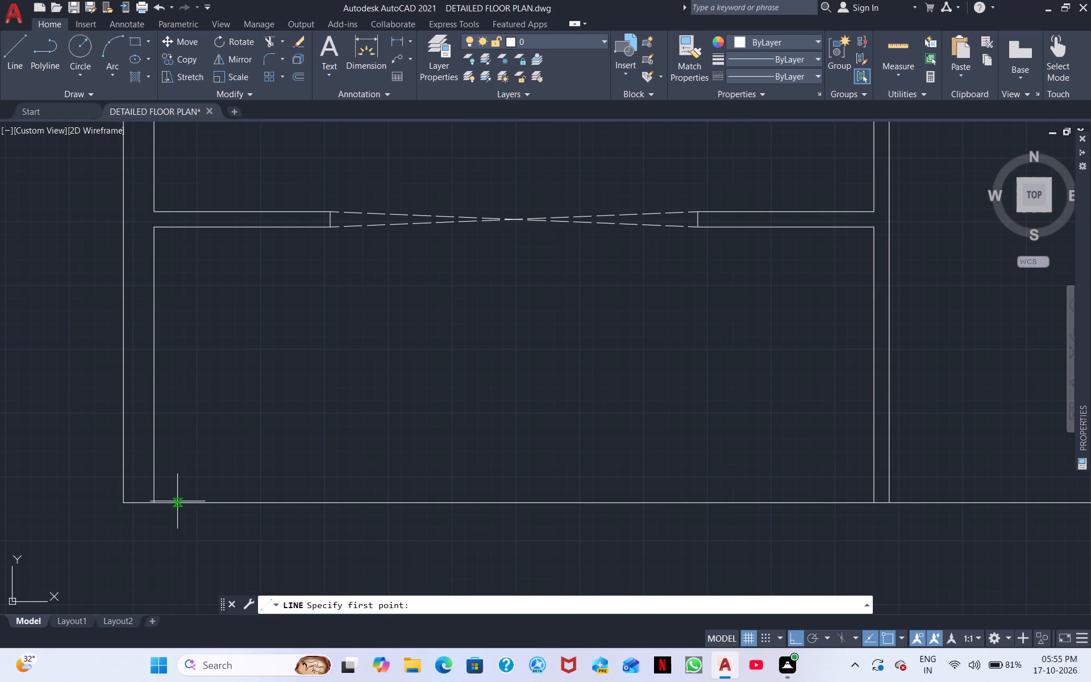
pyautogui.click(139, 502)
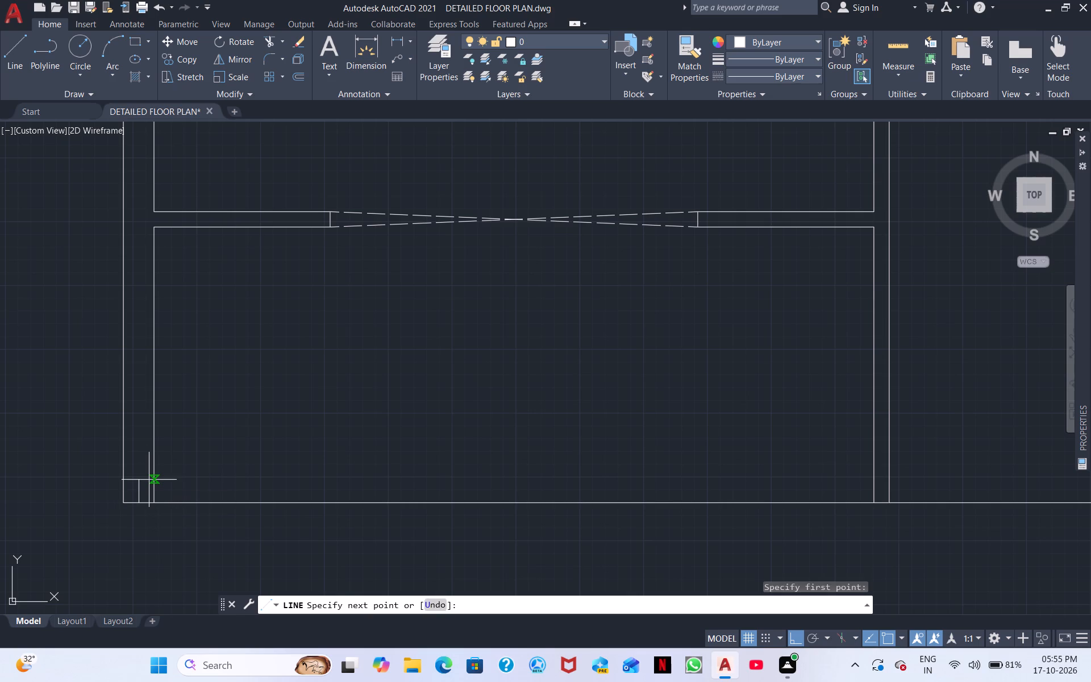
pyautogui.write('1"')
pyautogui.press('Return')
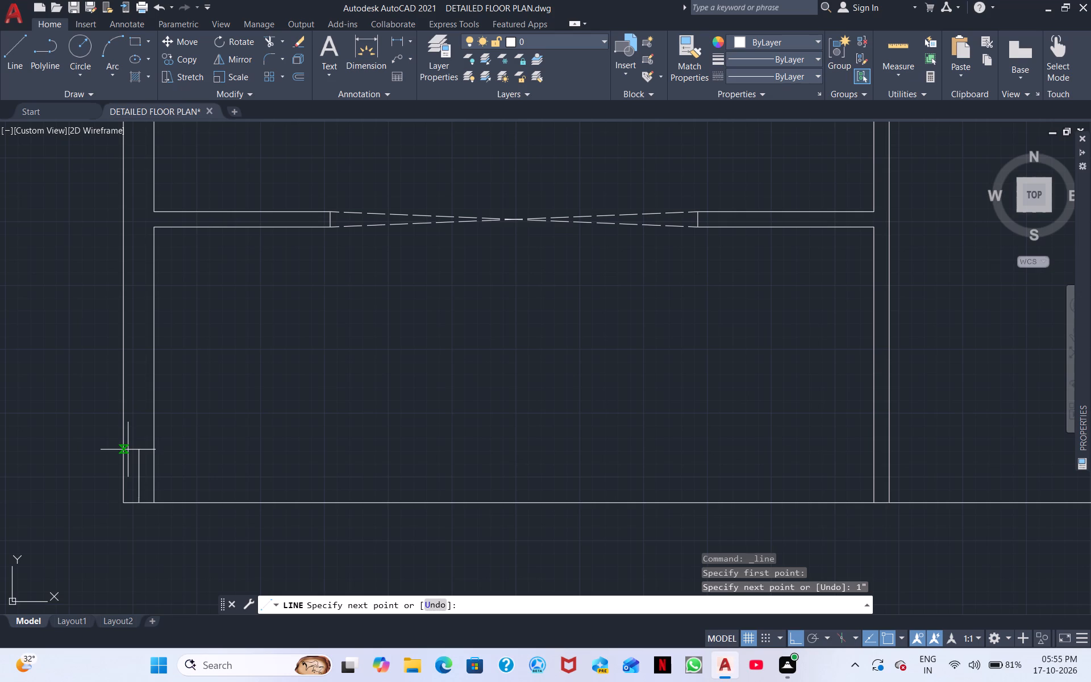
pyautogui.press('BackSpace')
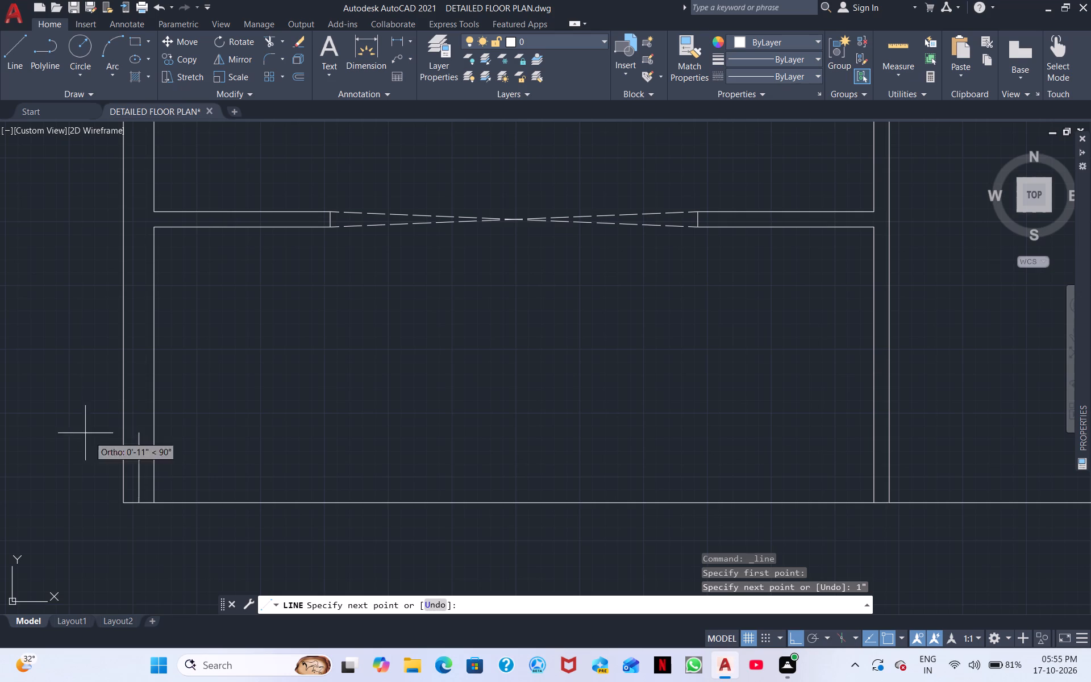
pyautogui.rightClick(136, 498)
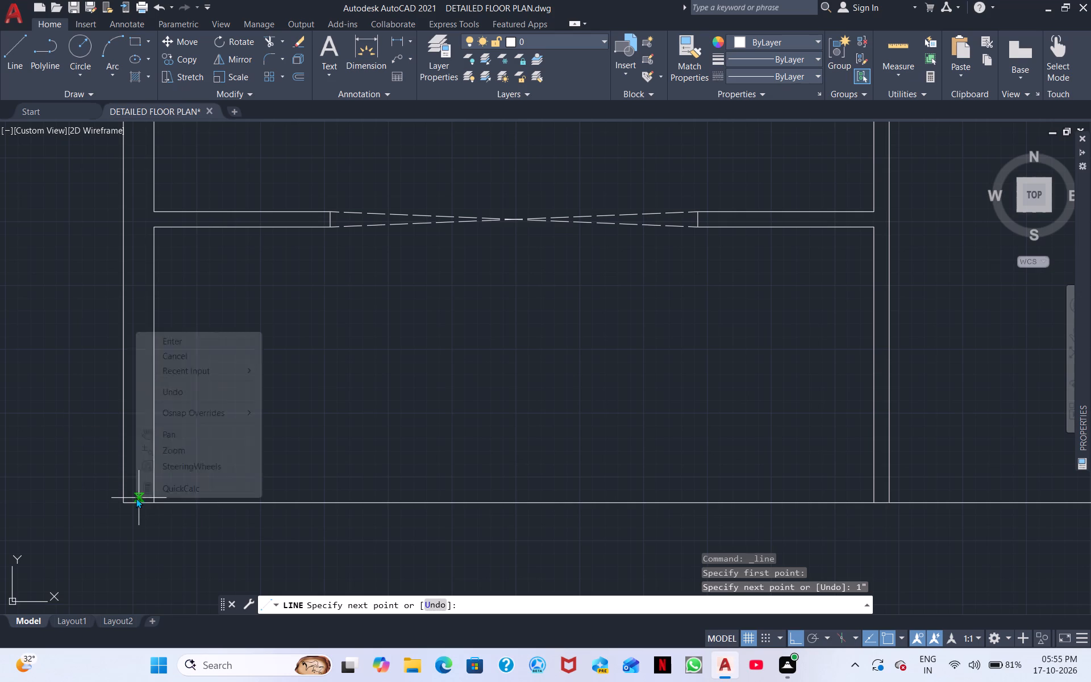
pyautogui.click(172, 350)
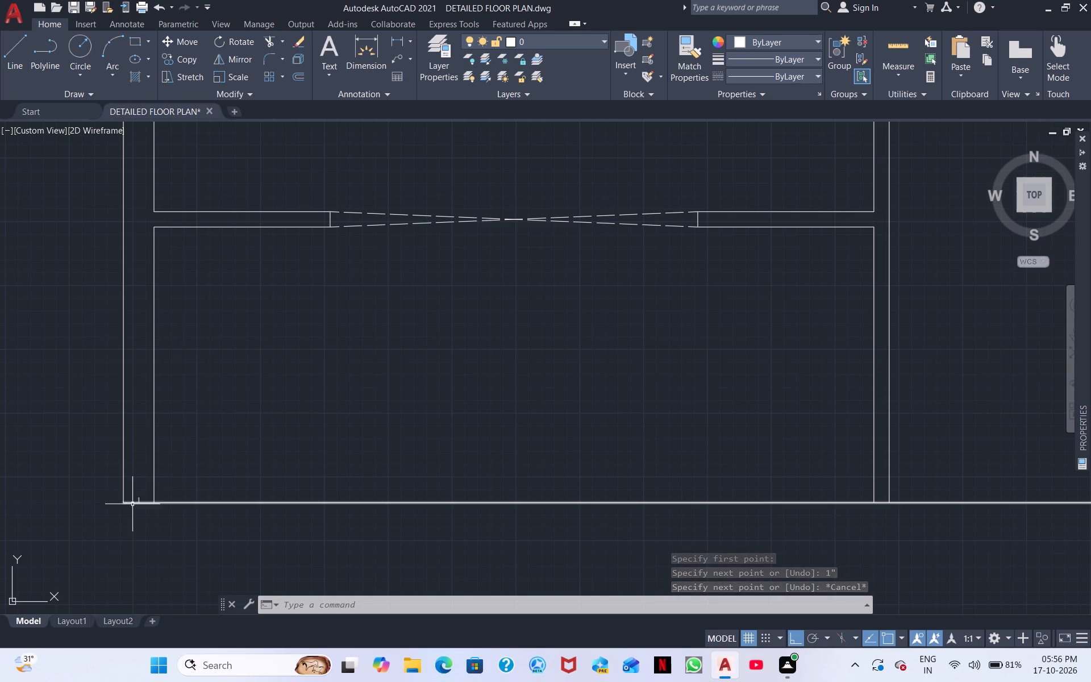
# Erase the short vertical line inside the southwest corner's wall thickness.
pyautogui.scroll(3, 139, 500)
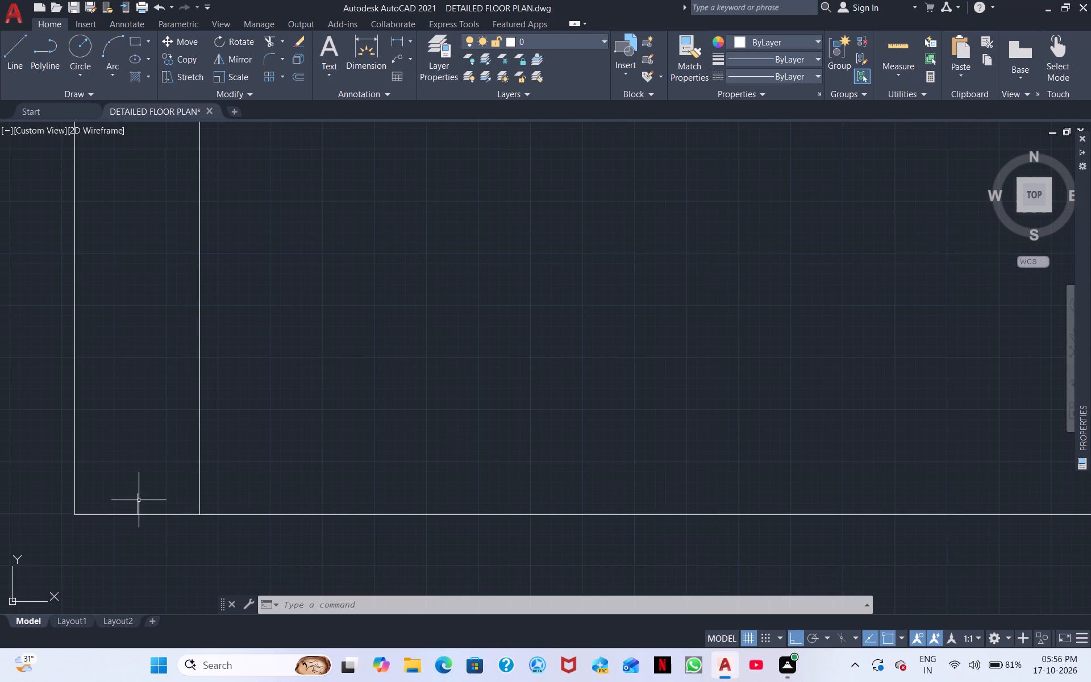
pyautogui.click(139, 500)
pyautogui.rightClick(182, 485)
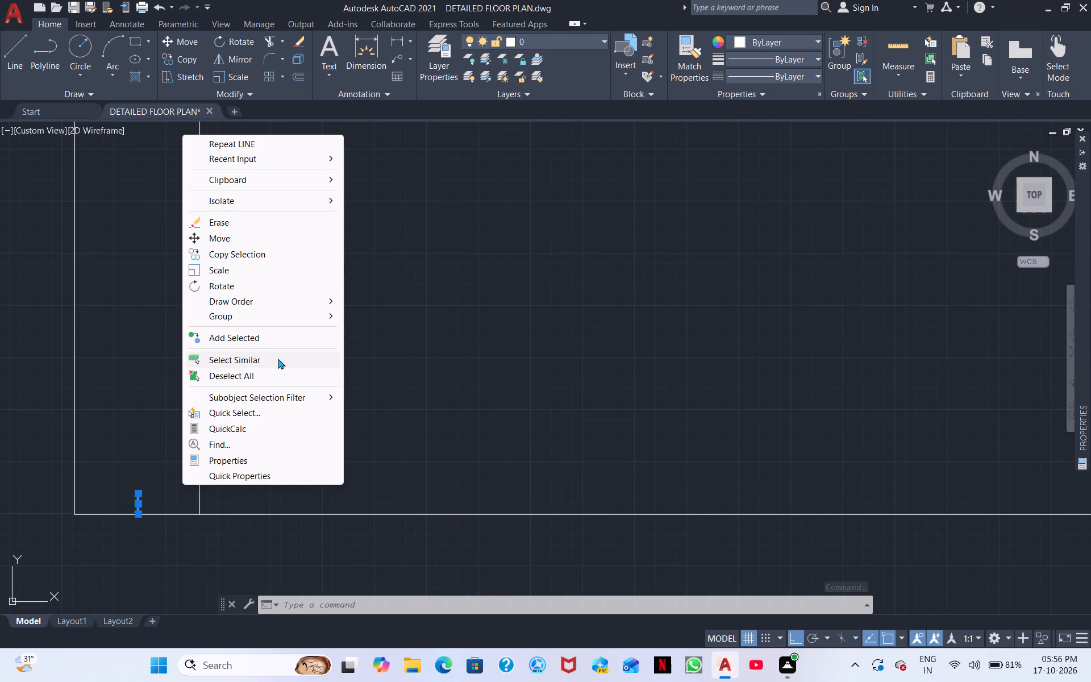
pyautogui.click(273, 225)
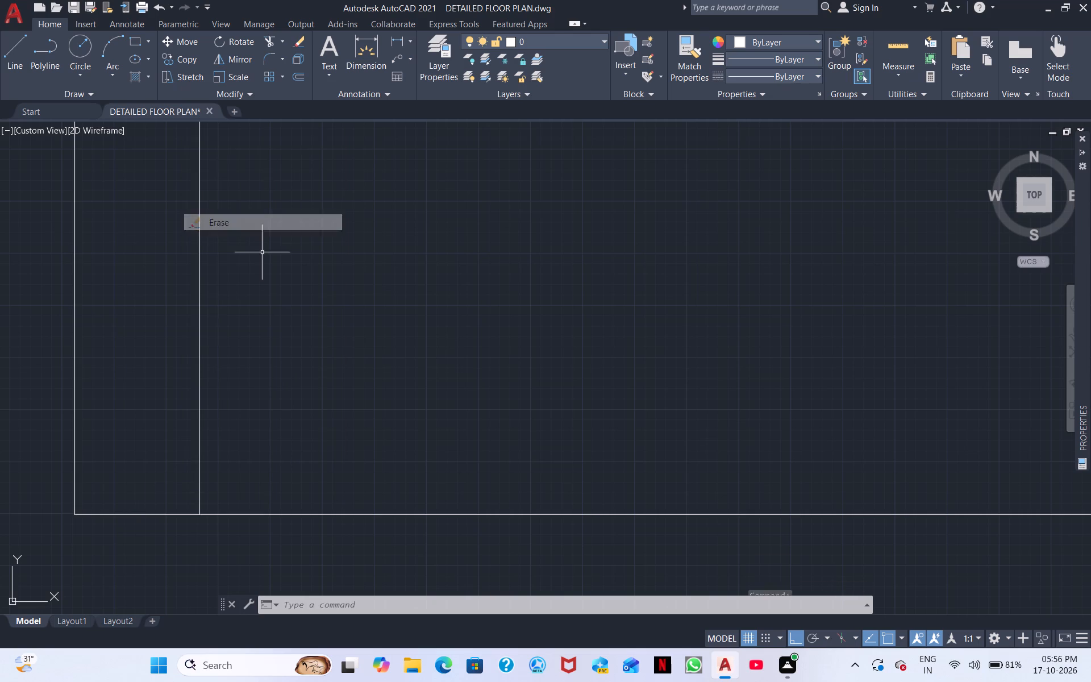
# Draw a line 2" up from the south wall line within the west wall's thickness, continuing east to the southwest room partition's outer face.
pyautogui.click(11, 64)
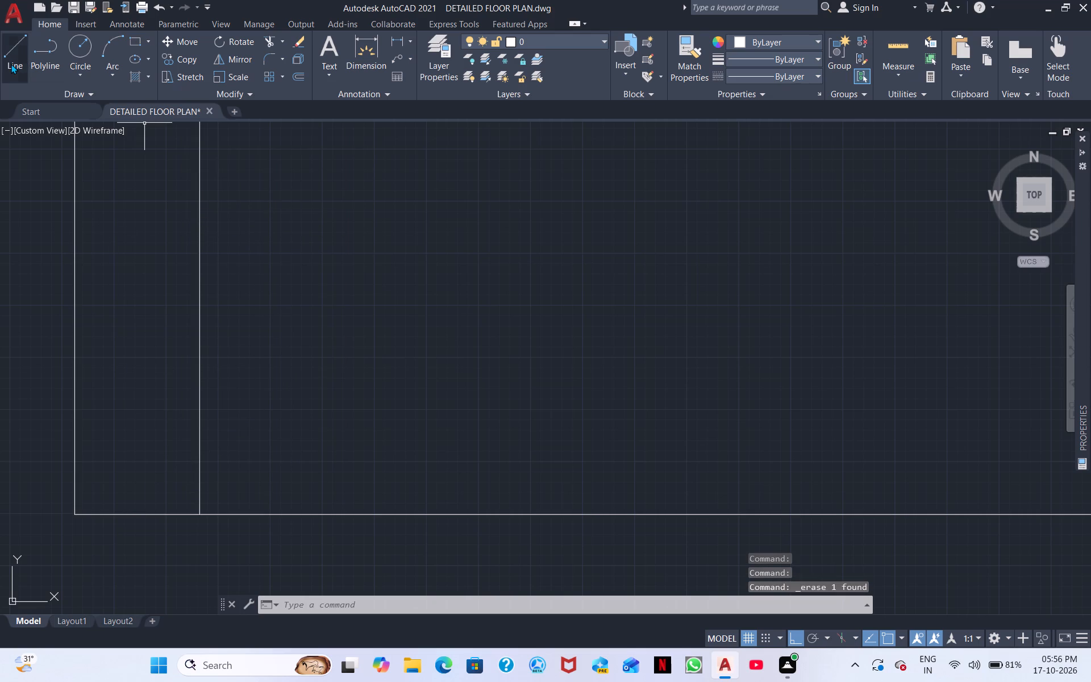
pyautogui.click(166, 510)
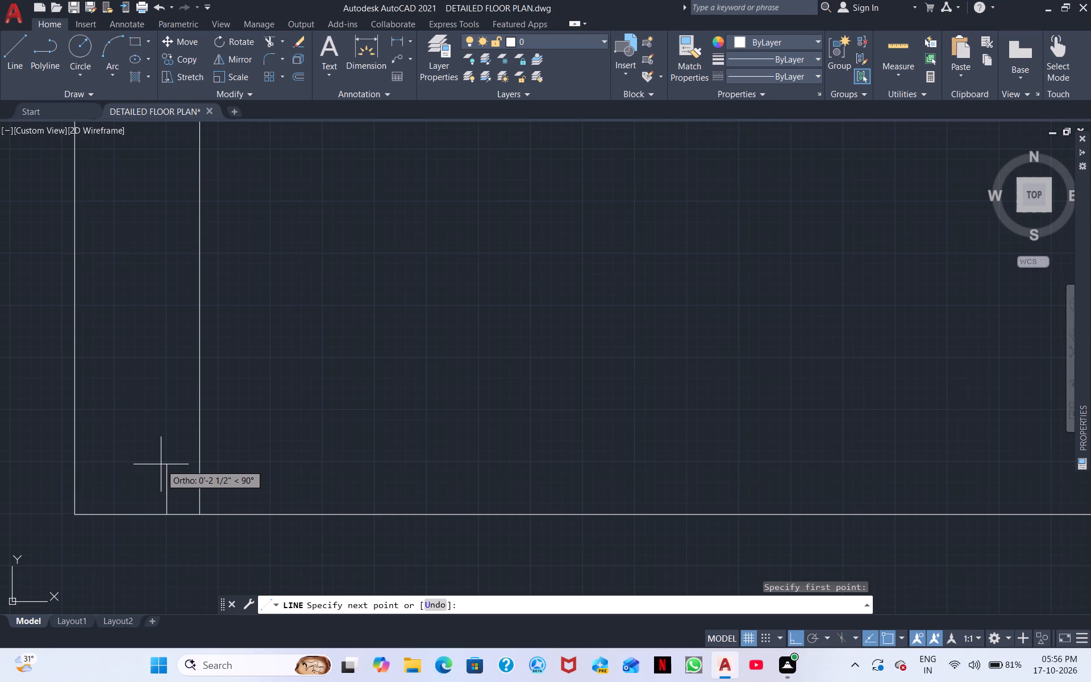
pyautogui.write('2"')
pyautogui.press('Return')
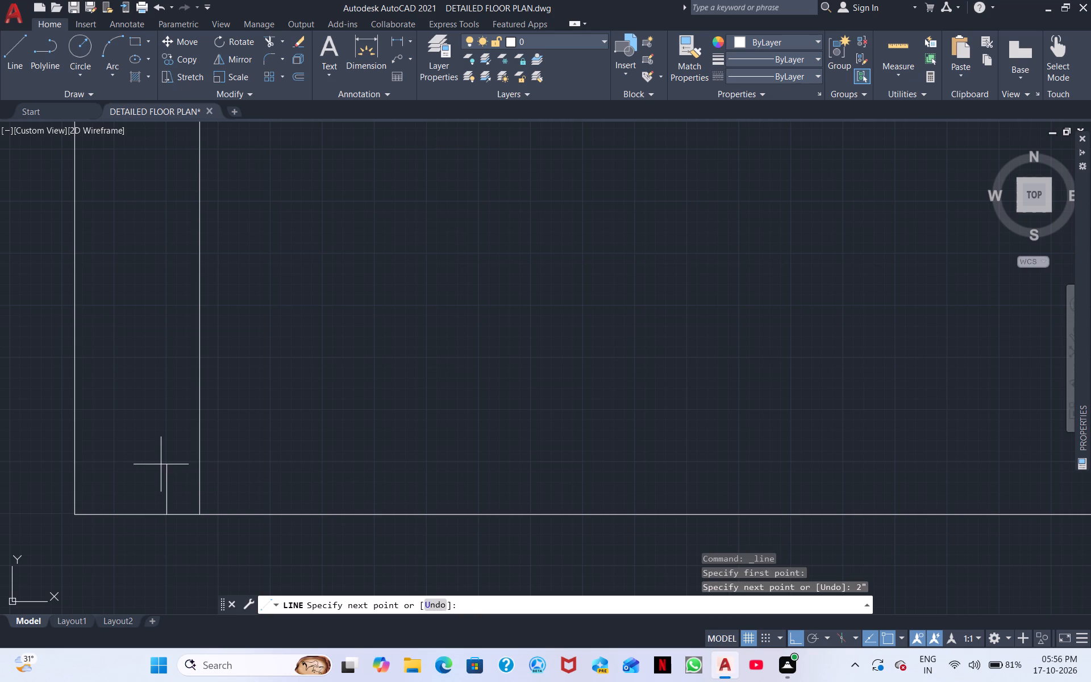
pyautogui.scroll(-2, 471, 430)
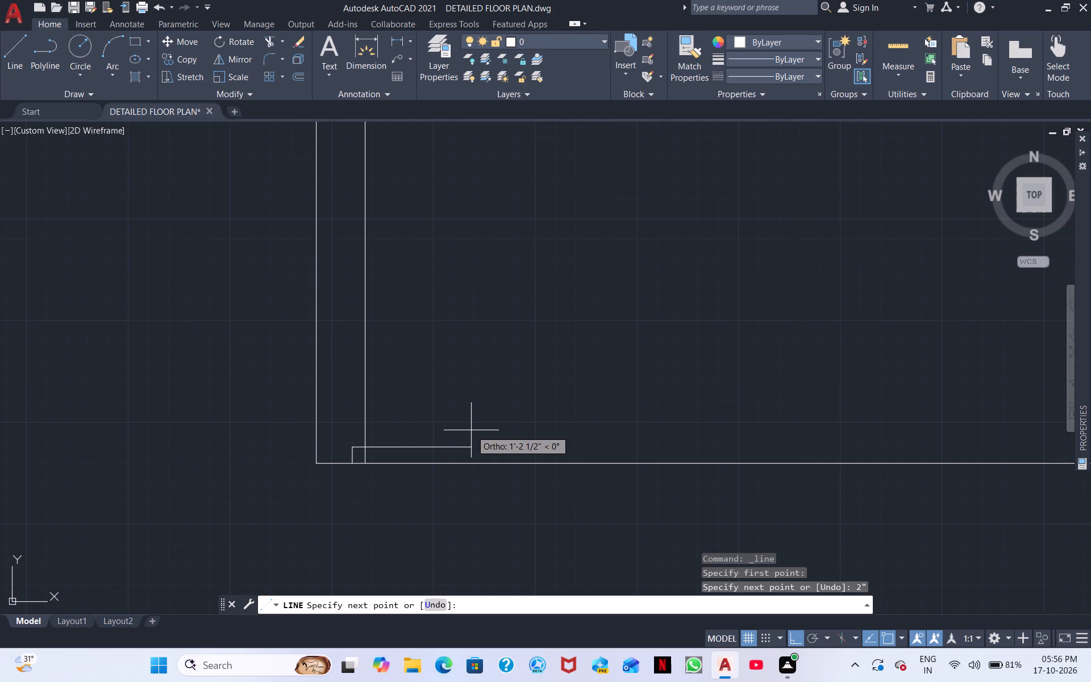
pyautogui.click(471, 430)
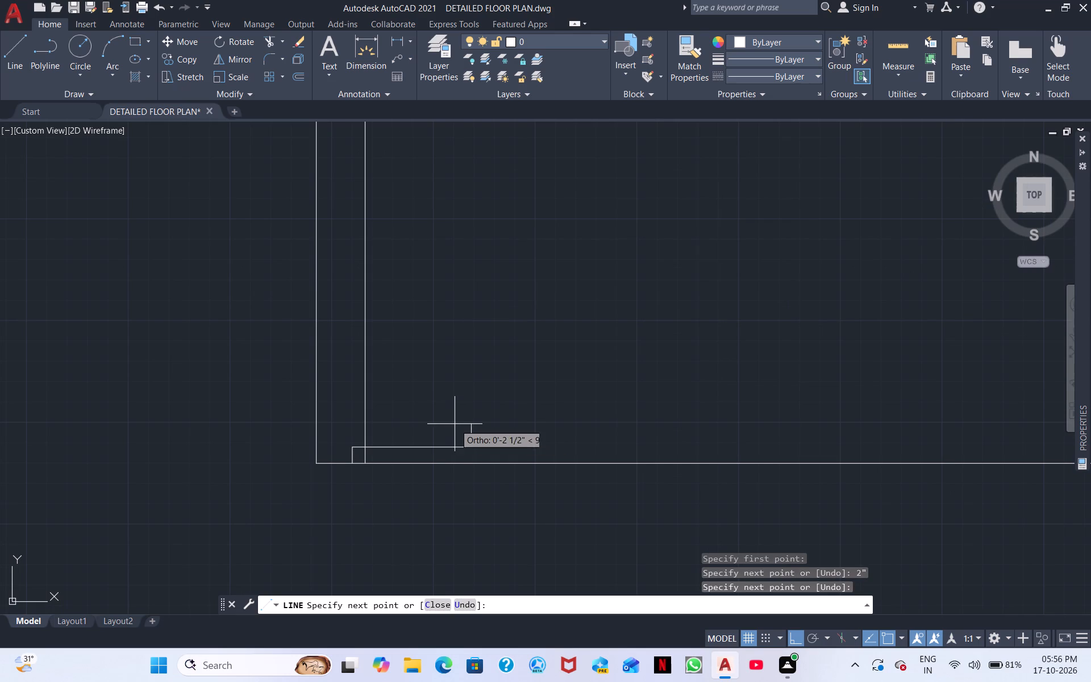
pyautogui.moveTo(811, 396); pyautogui.dragTo(802, 398, button='middle')
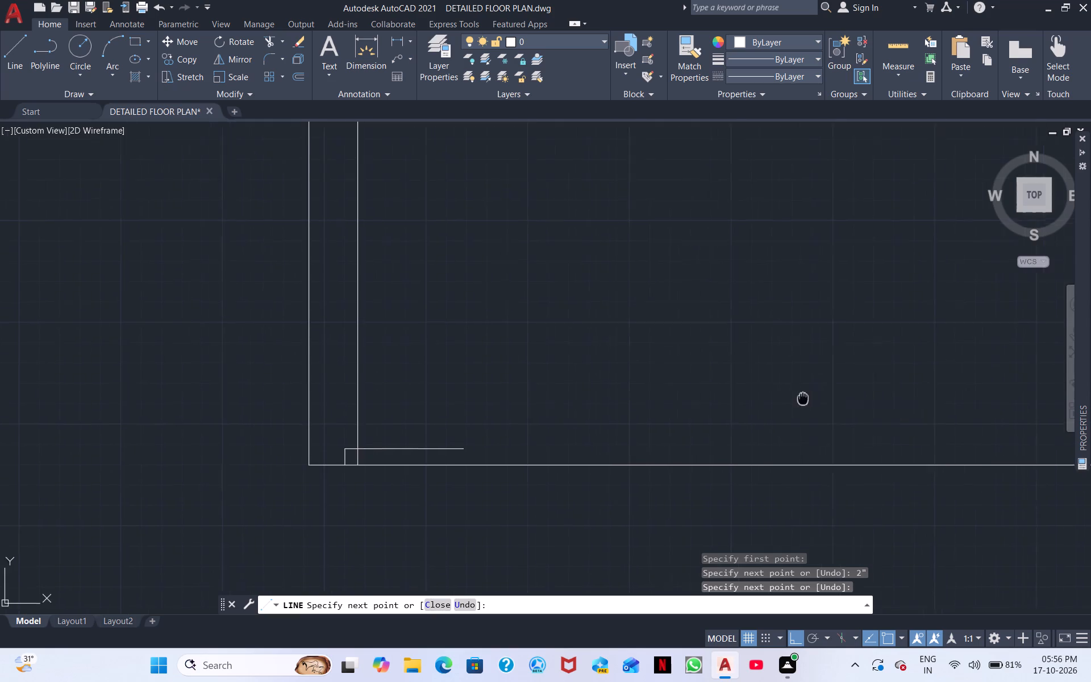
pyautogui.moveTo(802, 398); pyautogui.dragTo(150, 415, button='middle')
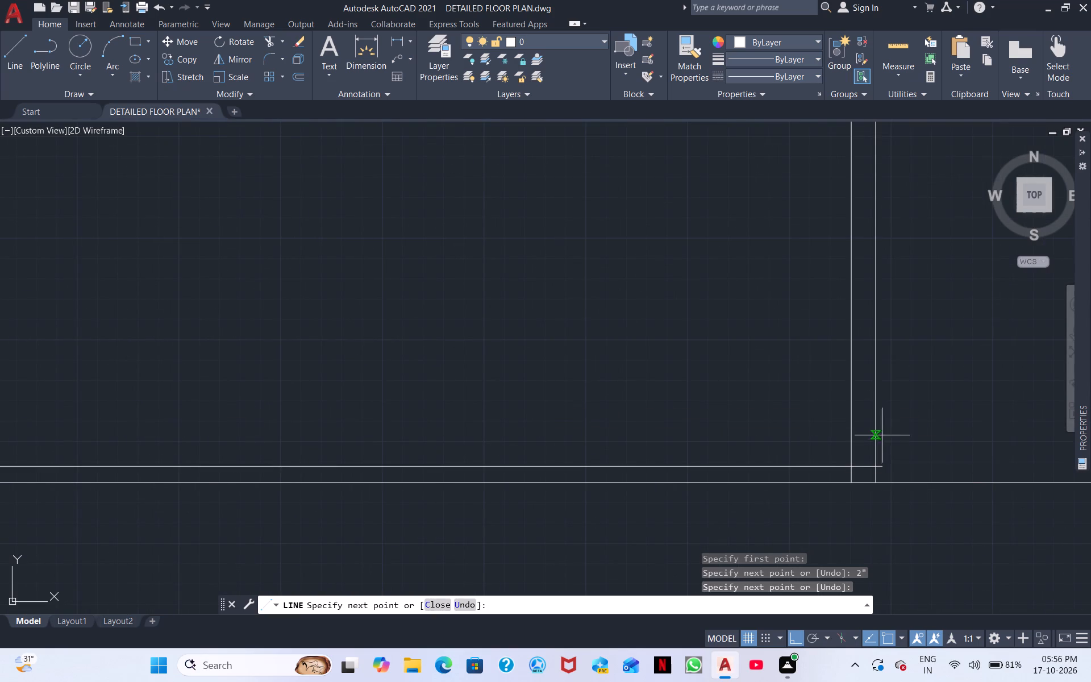
pyautogui.click(854, 466)
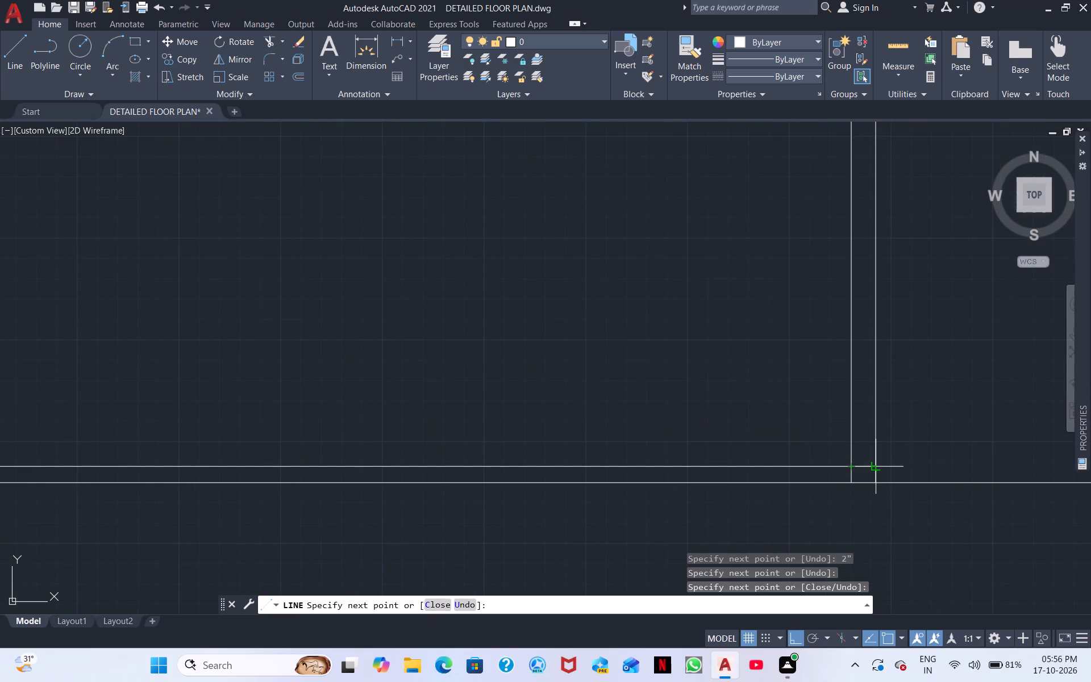
pyautogui.click(879, 466)
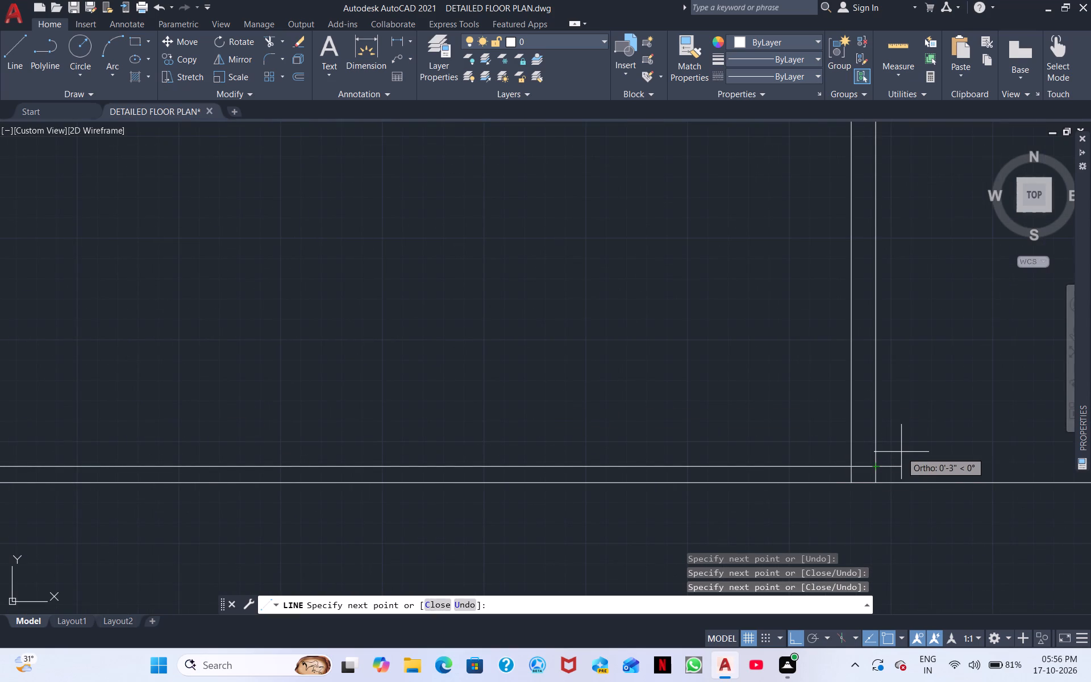
pyautogui.rightClick(915, 450)
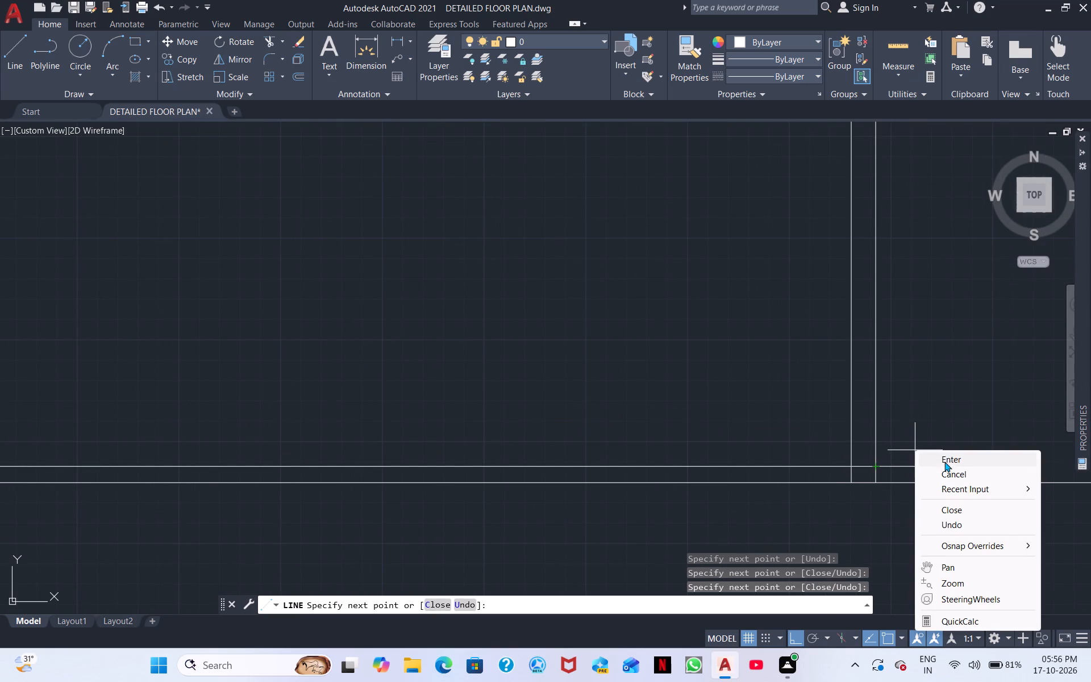
pyautogui.click(944, 461)
pyautogui.scroll(-2, 679, 450)
pyautogui.scroll(1, 452, 418)
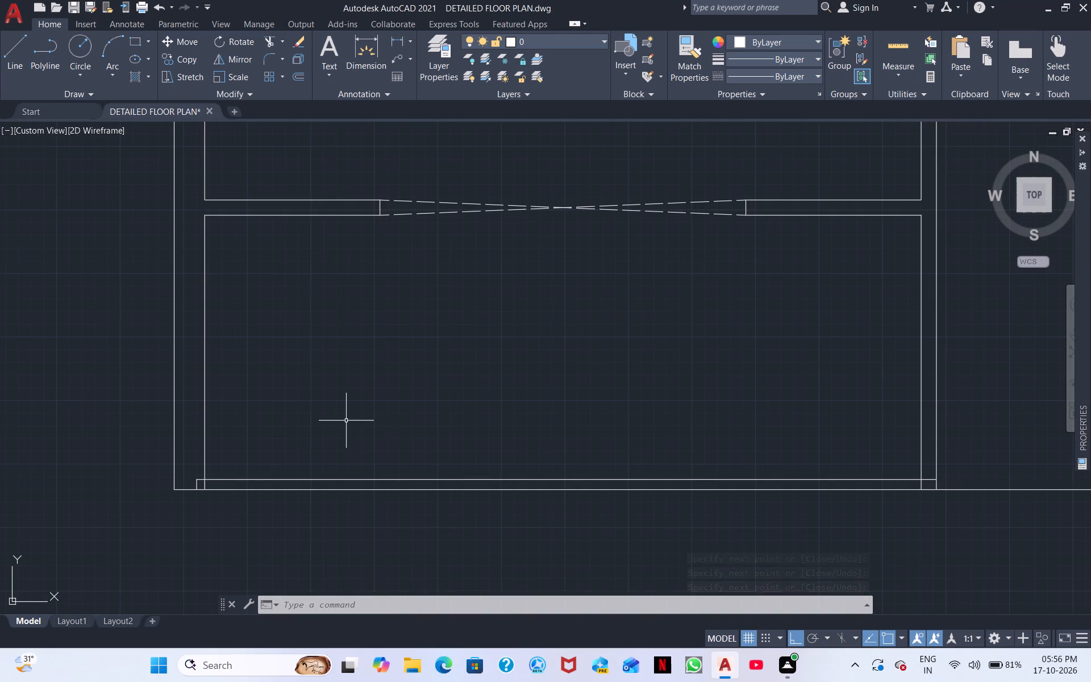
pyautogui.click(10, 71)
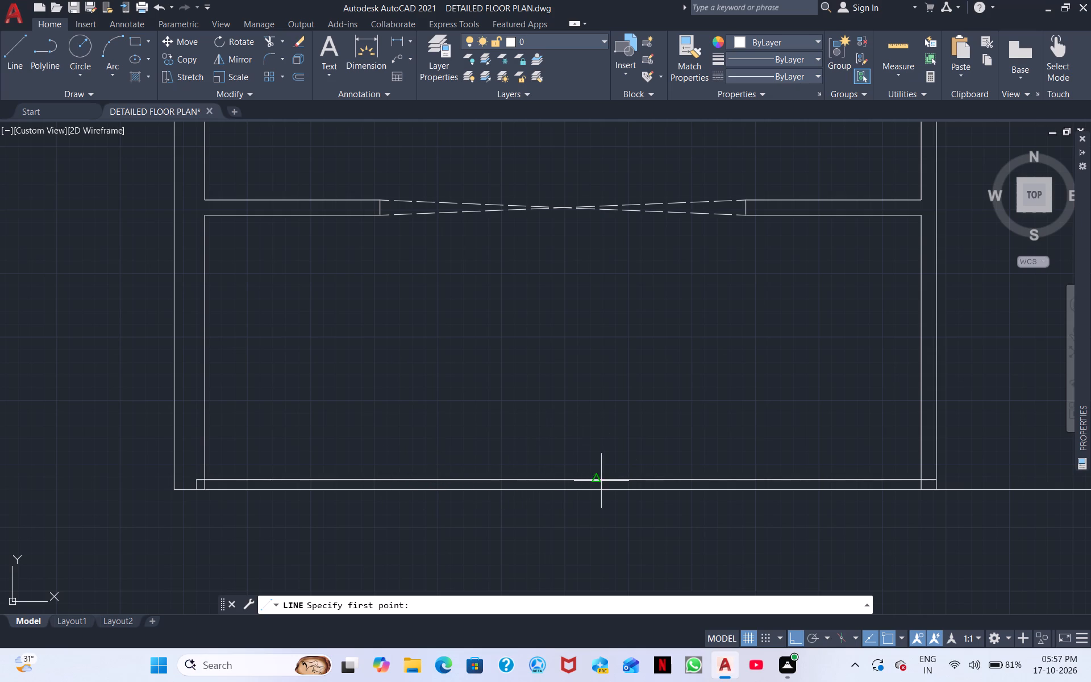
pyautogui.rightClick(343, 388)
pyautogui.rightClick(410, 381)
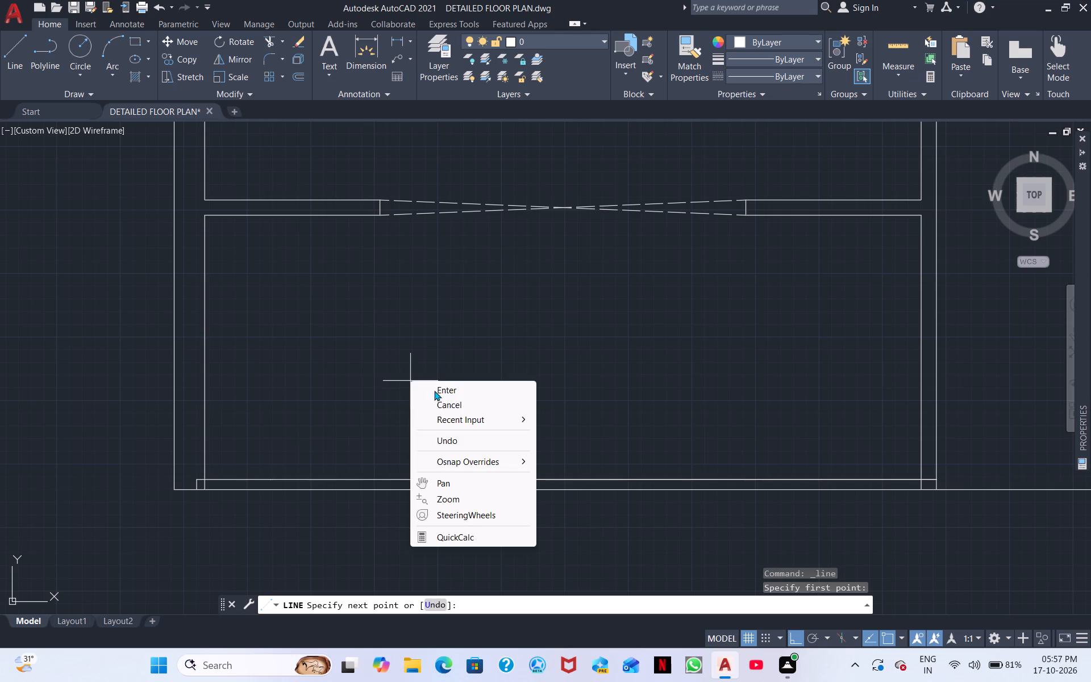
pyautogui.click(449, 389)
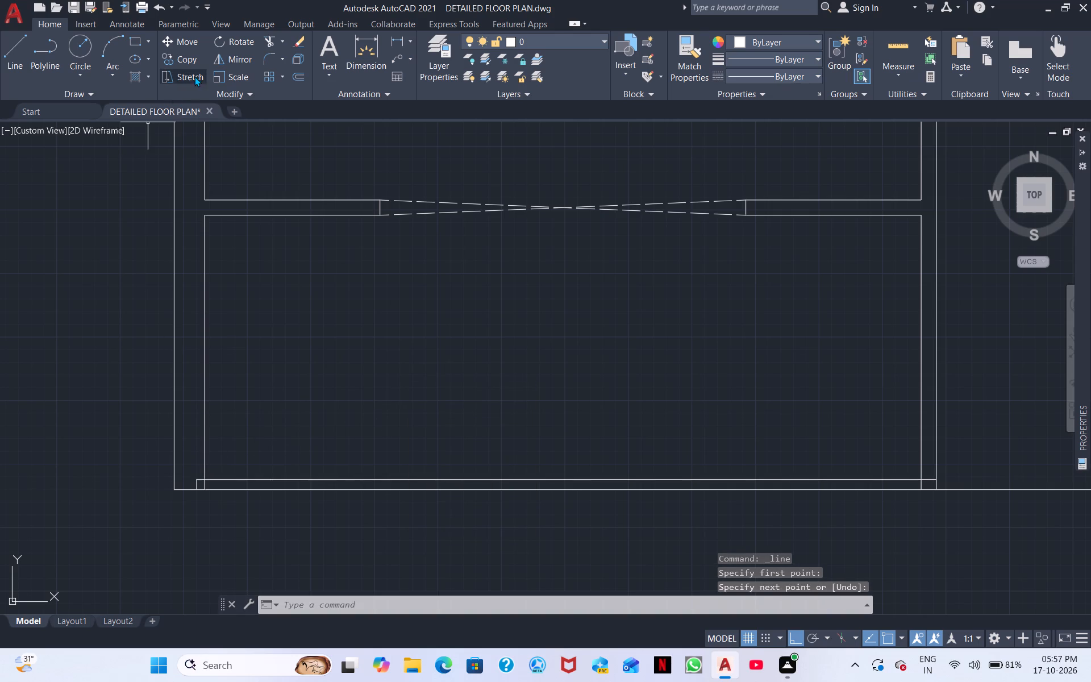
# Trim the 2" edge line's stubs inside the west wall's thickness and the southwest room's east partition, and end the Trim command.
pyautogui.click(276, 41)
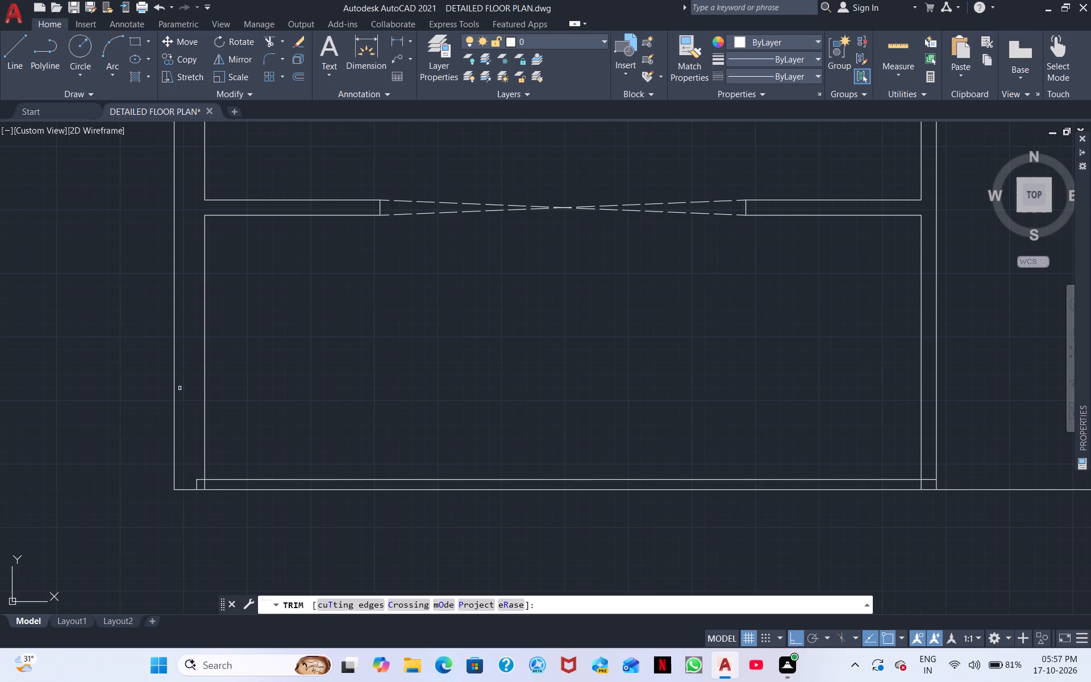
pyautogui.click(199, 481)
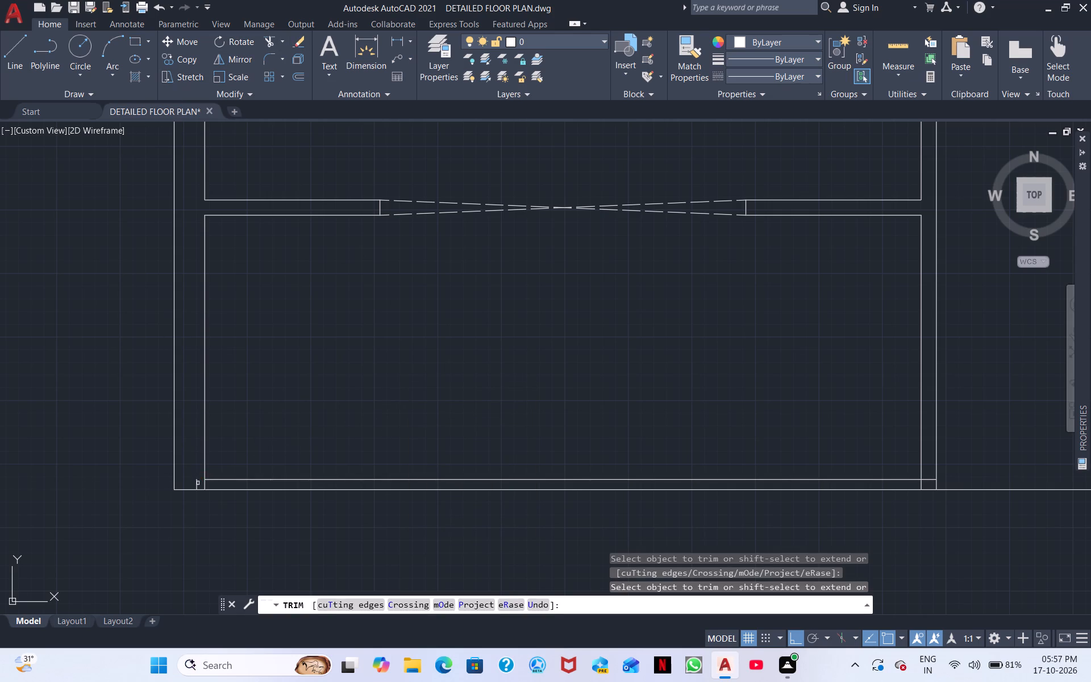
pyautogui.click(198, 484)
pyautogui.click(927, 481)
pyautogui.rightClick(467, 526)
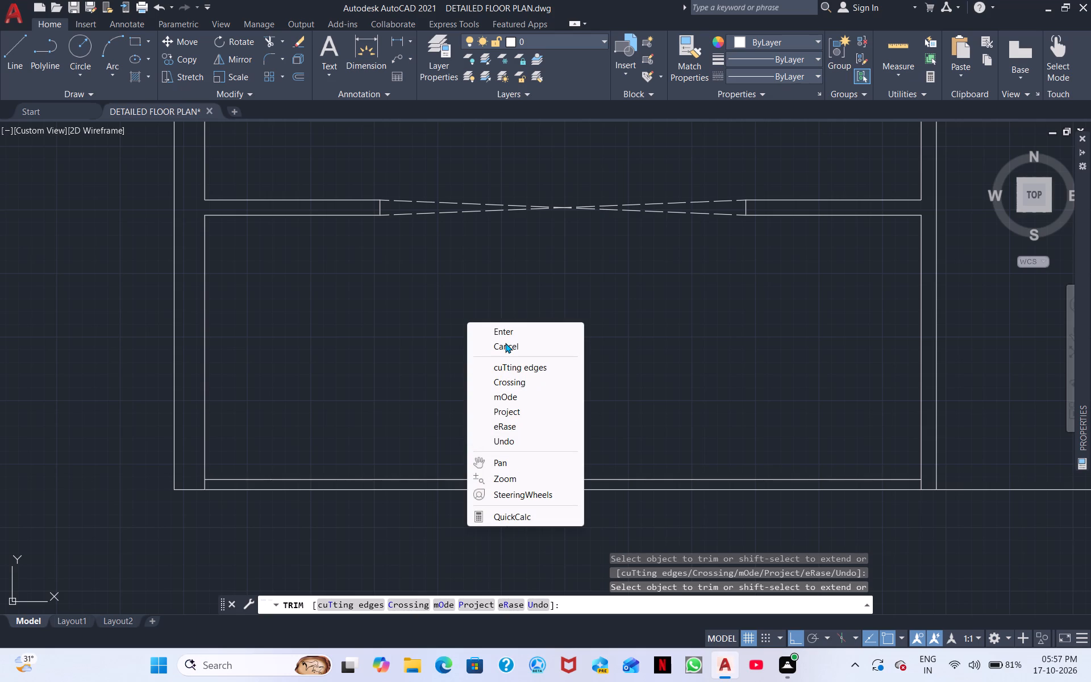
pyautogui.click(505, 343)
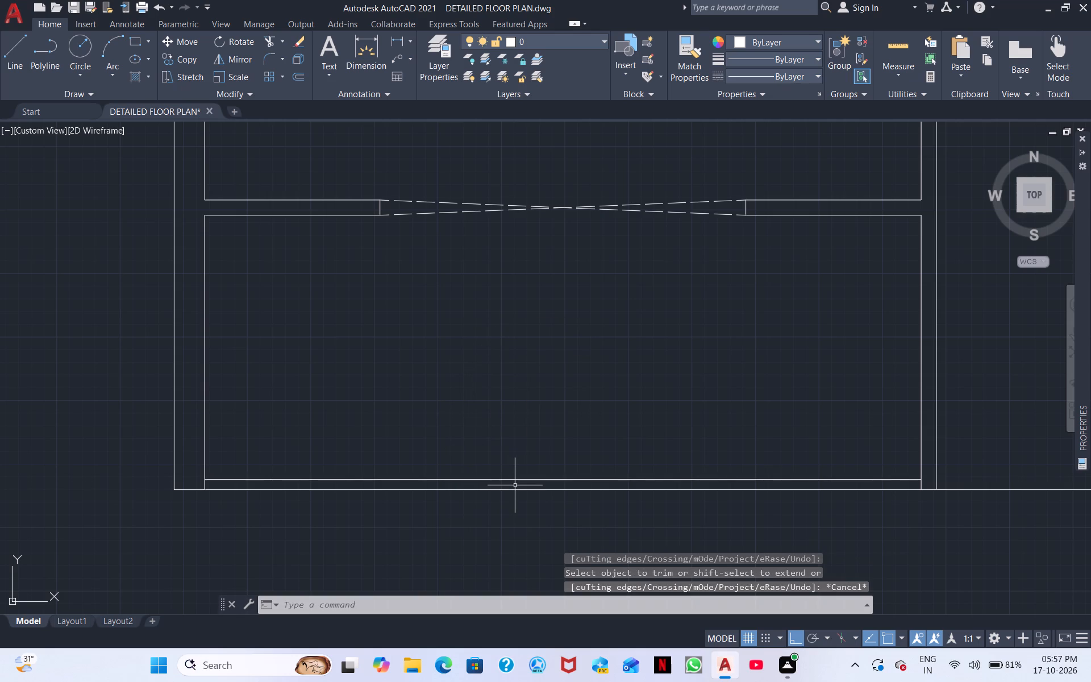
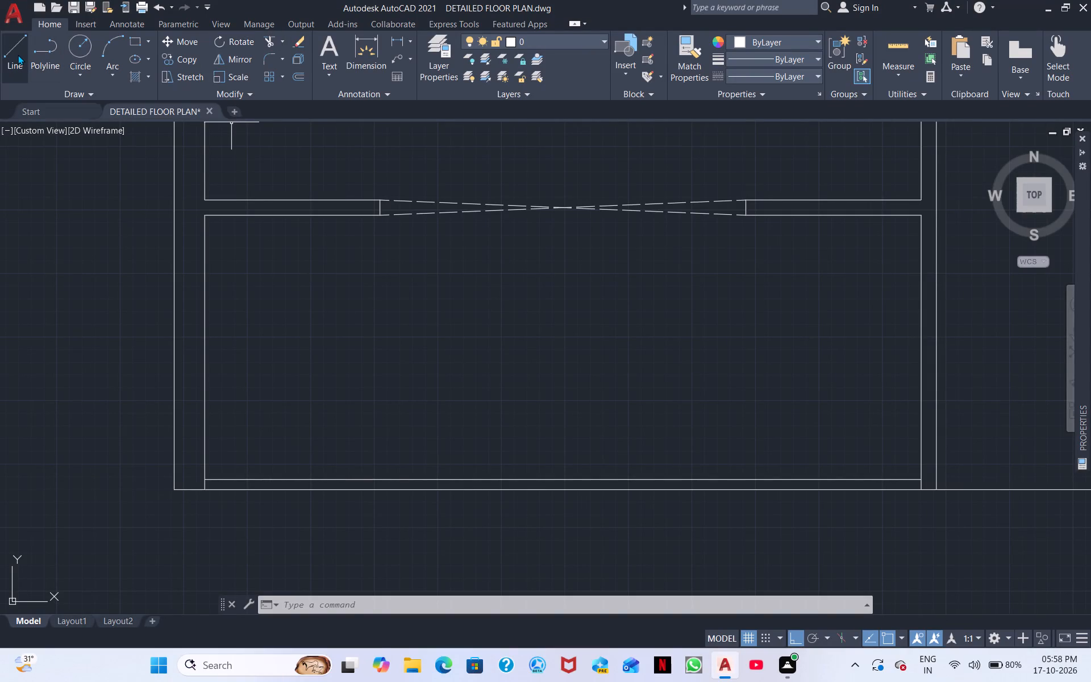
# Draw a line about 1'-5 1/2" up from the southwest room's 2" edge line, slightly east of its middle, continuing 2" east.
pyautogui.click(3, 57)
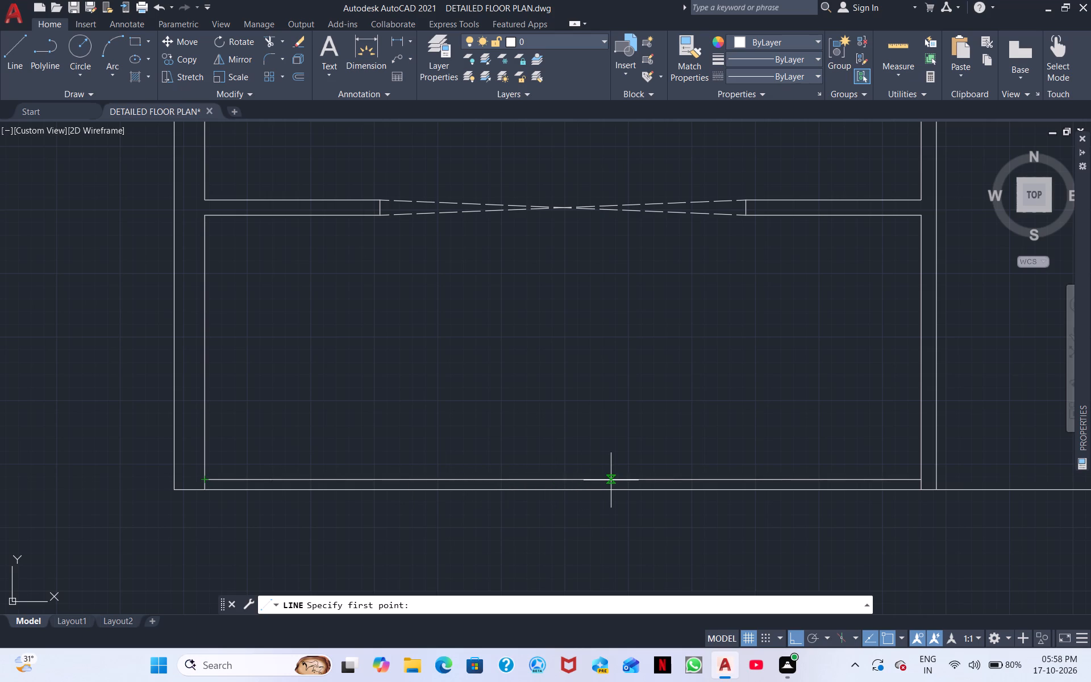
pyautogui.click(595, 477)
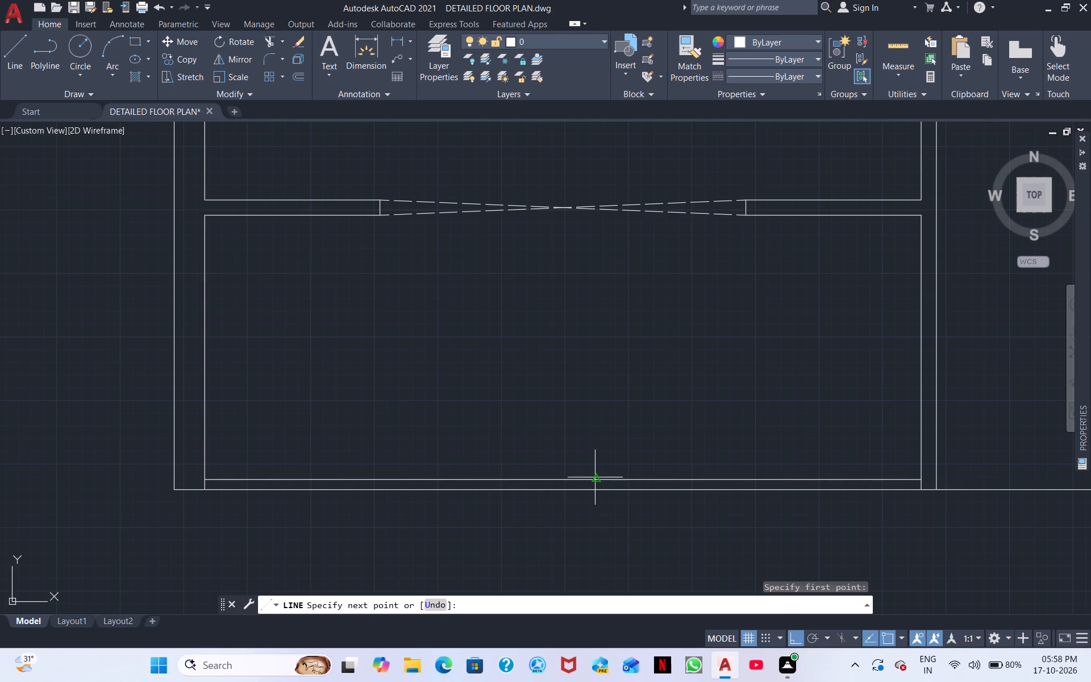
pyautogui.click(599, 389)
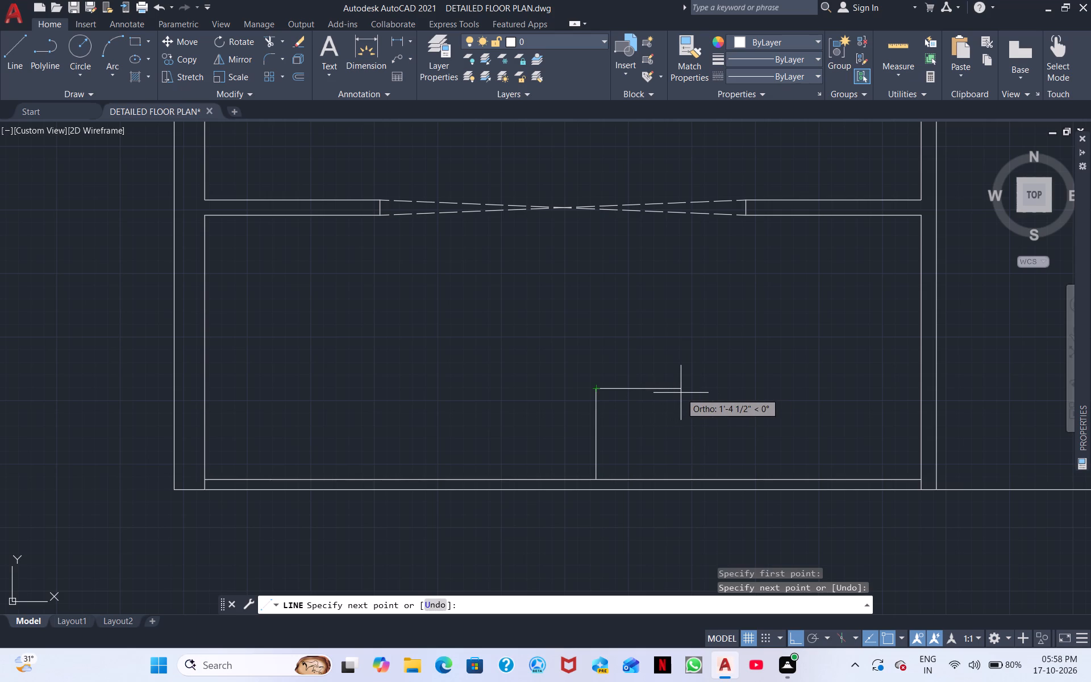
pyautogui.write('2"')
pyautogui.press('Return')
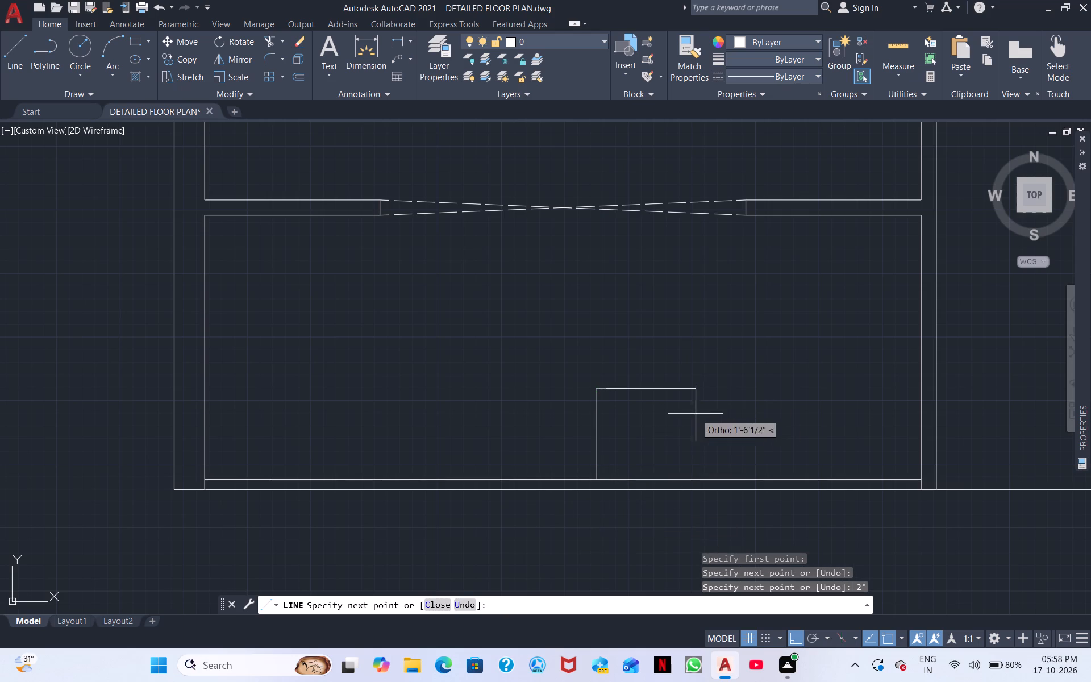
pyautogui.press('space')
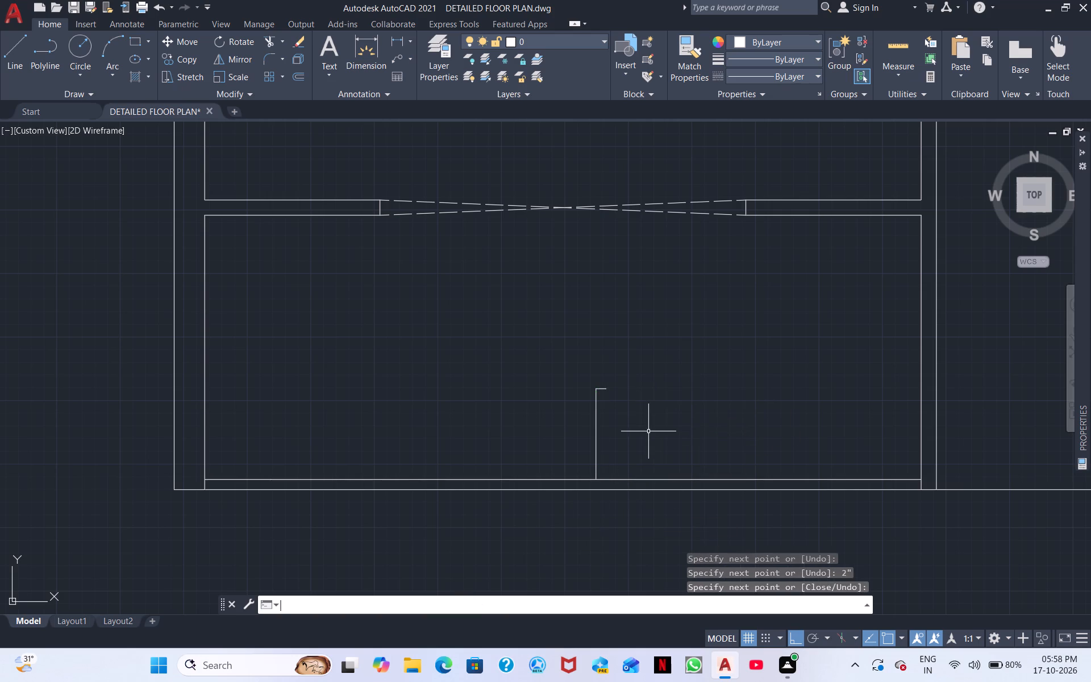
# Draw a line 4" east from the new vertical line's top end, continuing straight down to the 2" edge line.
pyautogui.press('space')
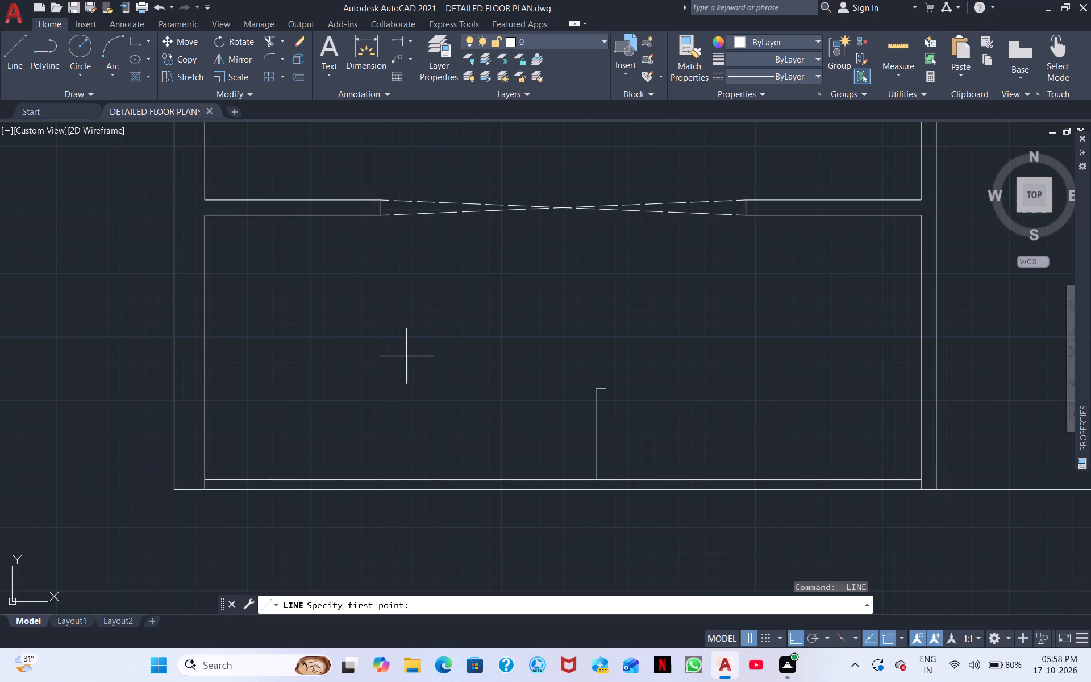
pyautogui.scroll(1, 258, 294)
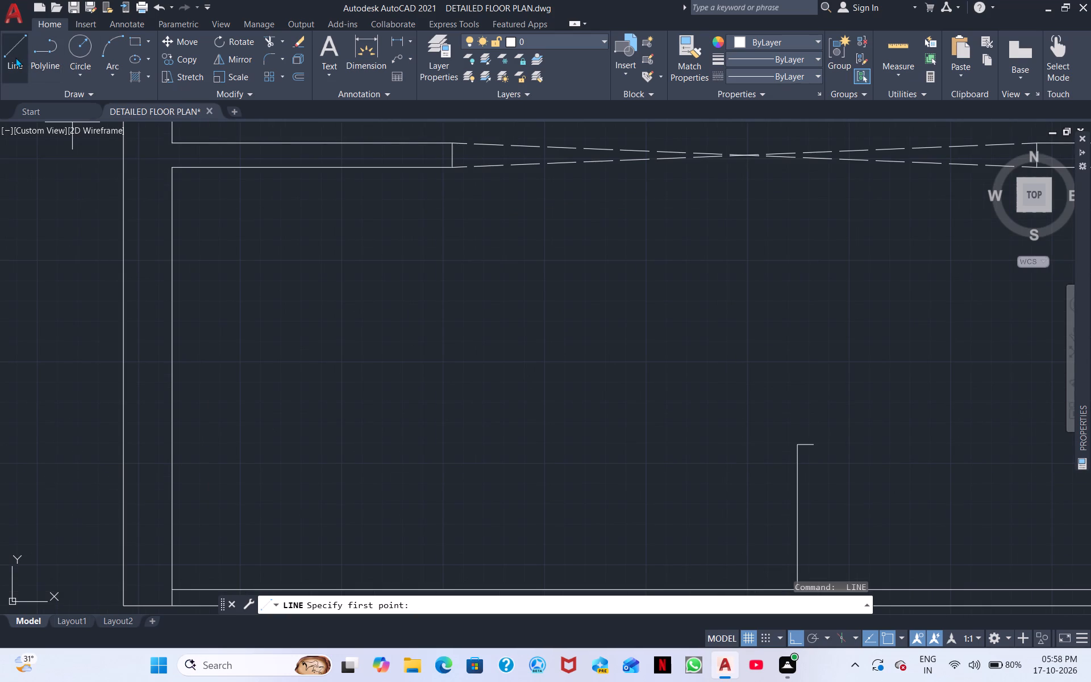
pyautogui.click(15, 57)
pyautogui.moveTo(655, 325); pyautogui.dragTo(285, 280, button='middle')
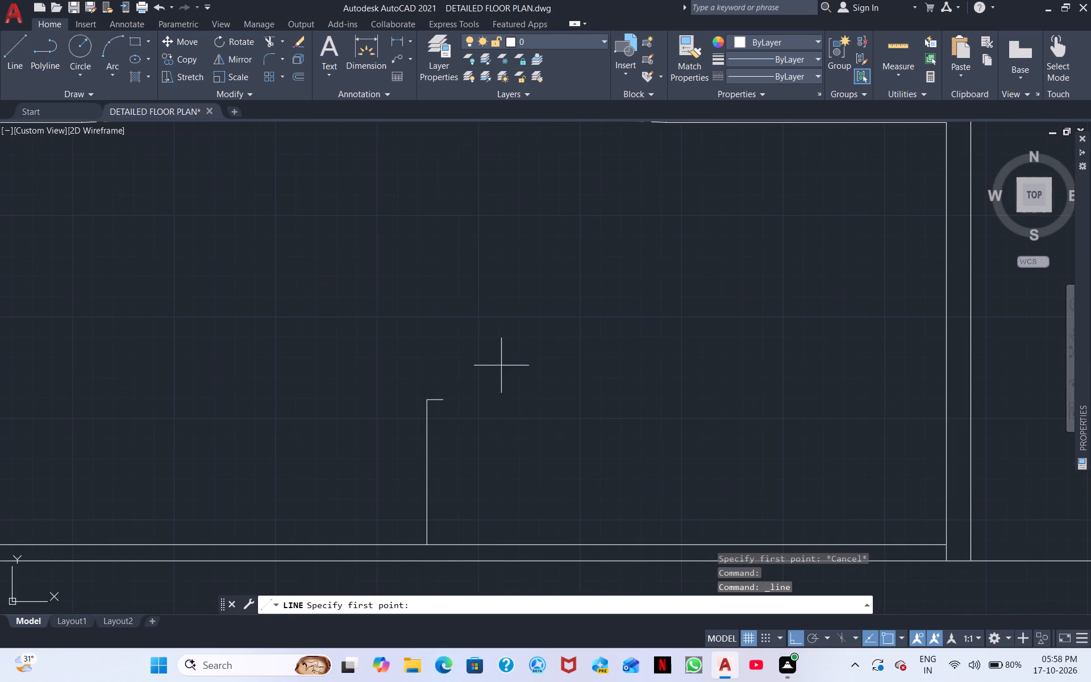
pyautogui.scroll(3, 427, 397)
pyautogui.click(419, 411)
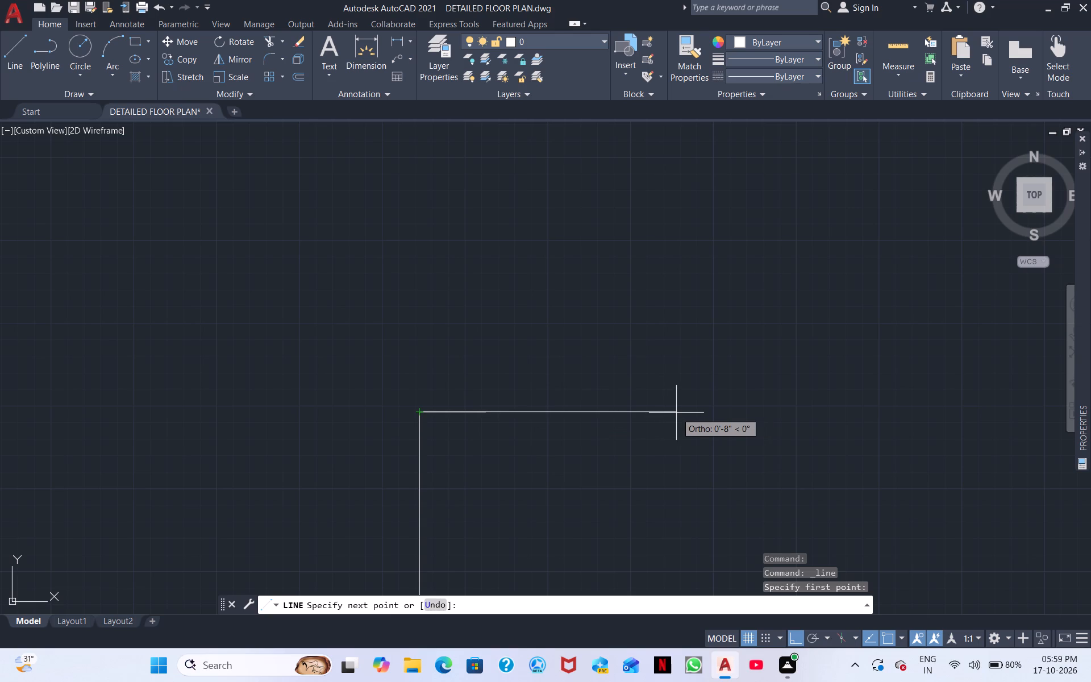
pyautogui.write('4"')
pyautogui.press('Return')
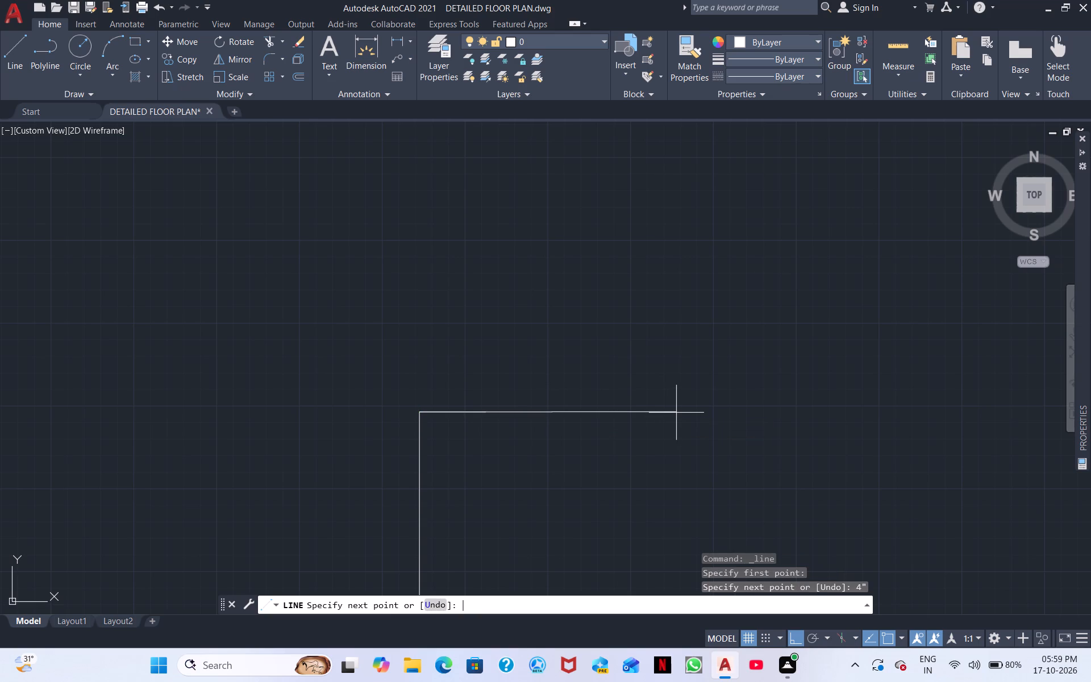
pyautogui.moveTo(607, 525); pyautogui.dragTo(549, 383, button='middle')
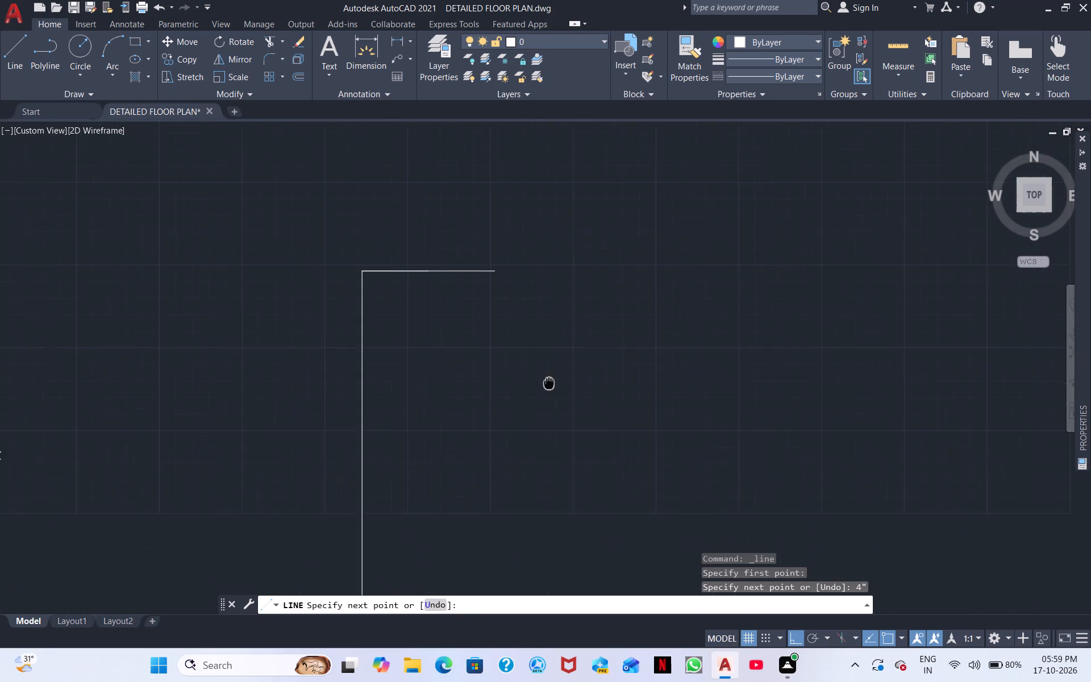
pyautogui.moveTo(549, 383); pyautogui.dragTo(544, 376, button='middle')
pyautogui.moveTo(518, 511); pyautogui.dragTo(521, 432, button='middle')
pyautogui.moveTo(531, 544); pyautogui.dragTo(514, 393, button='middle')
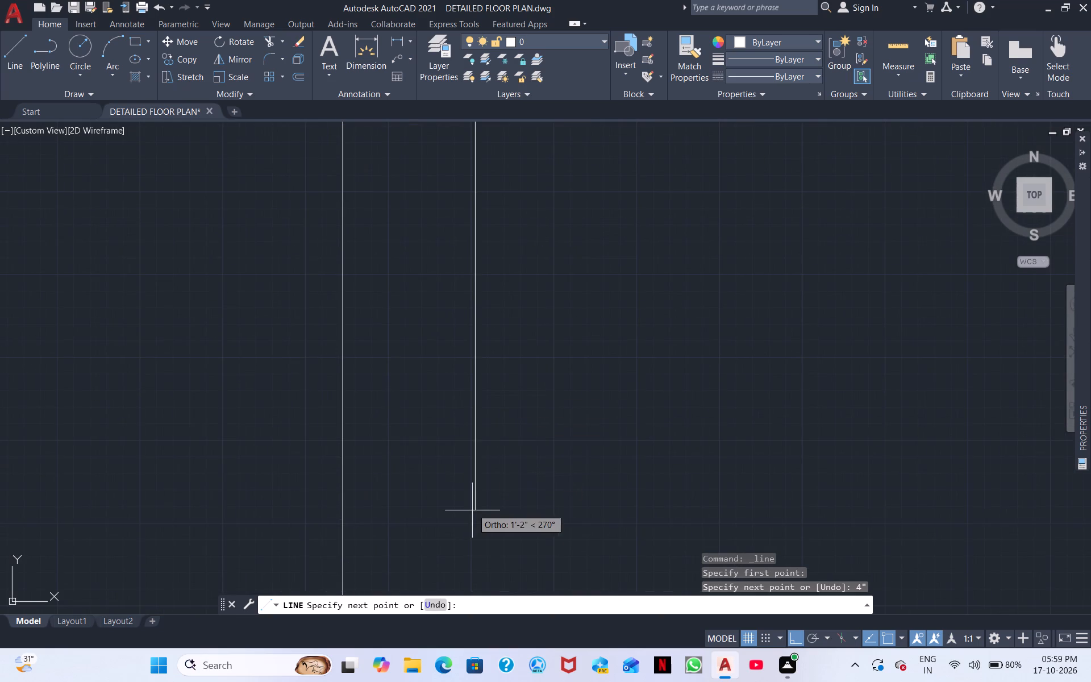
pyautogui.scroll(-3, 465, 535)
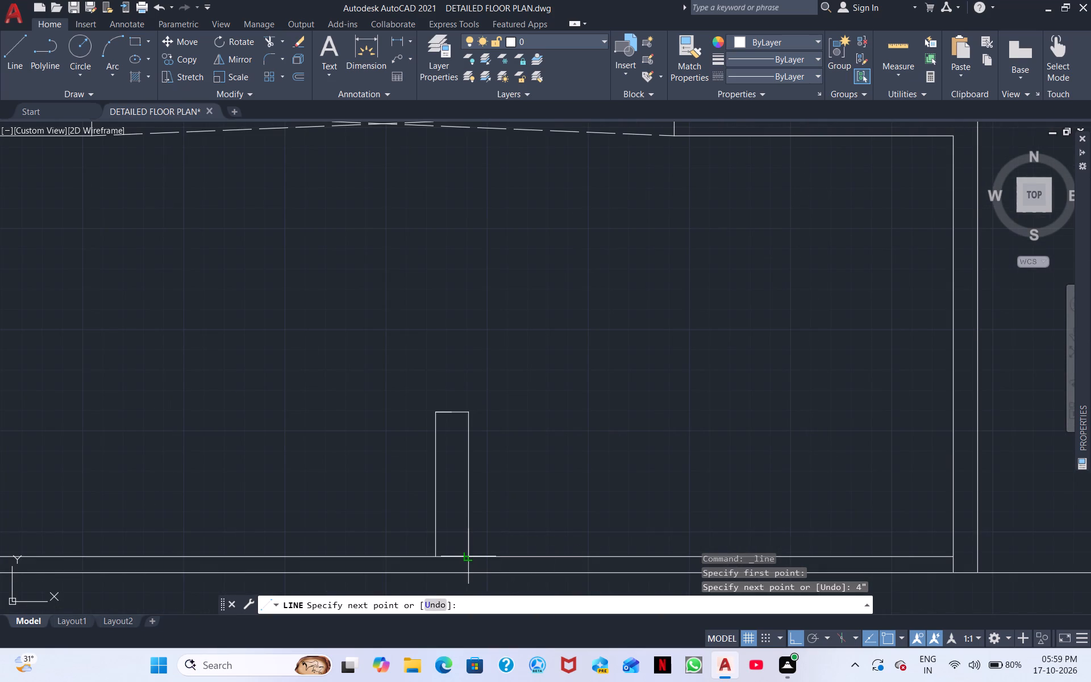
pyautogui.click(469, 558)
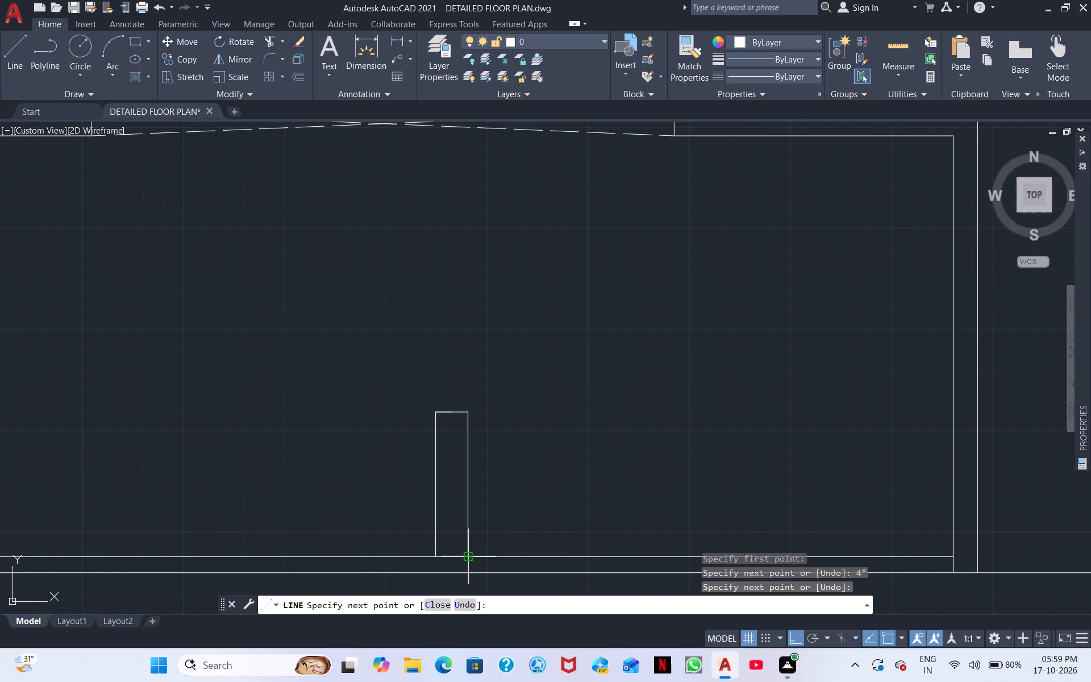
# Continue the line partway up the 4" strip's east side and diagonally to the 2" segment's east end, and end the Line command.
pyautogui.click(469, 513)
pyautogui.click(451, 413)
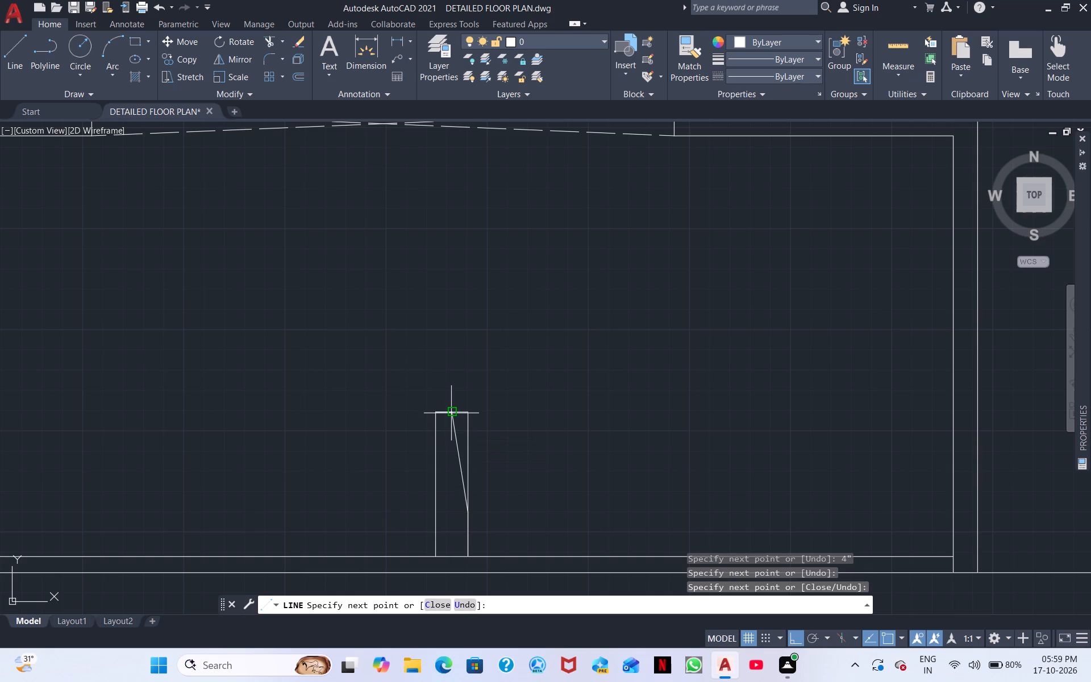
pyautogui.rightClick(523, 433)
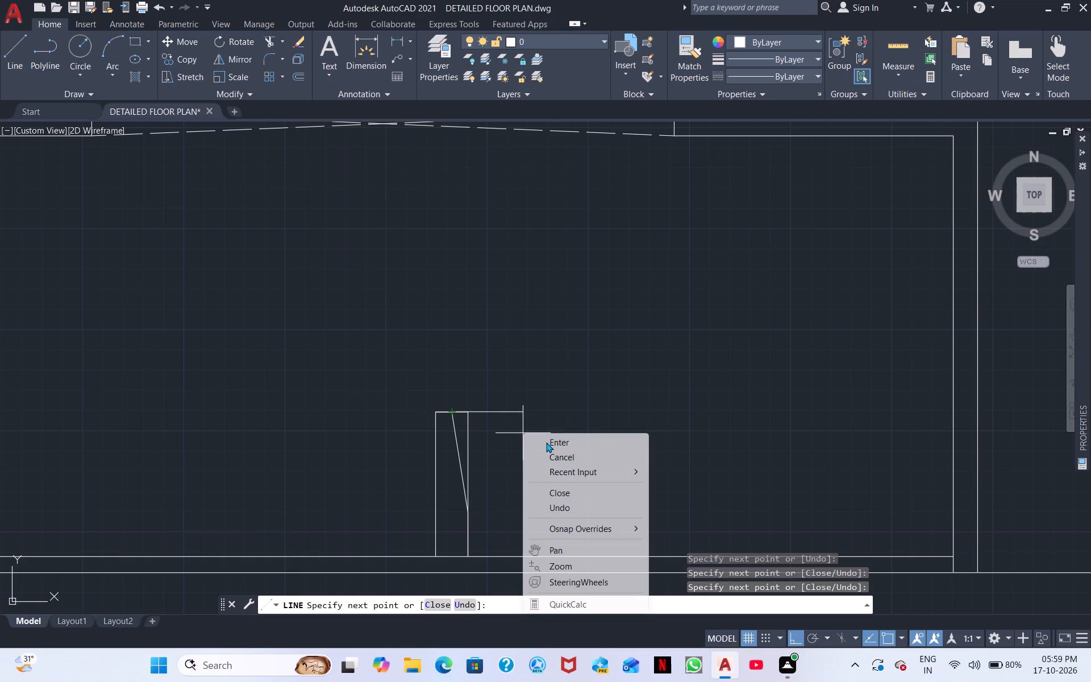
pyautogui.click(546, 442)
# Erase the strip's top segments, east side lines and diagonal, keeping only the original vertical line.
pyautogui.click(492, 539)
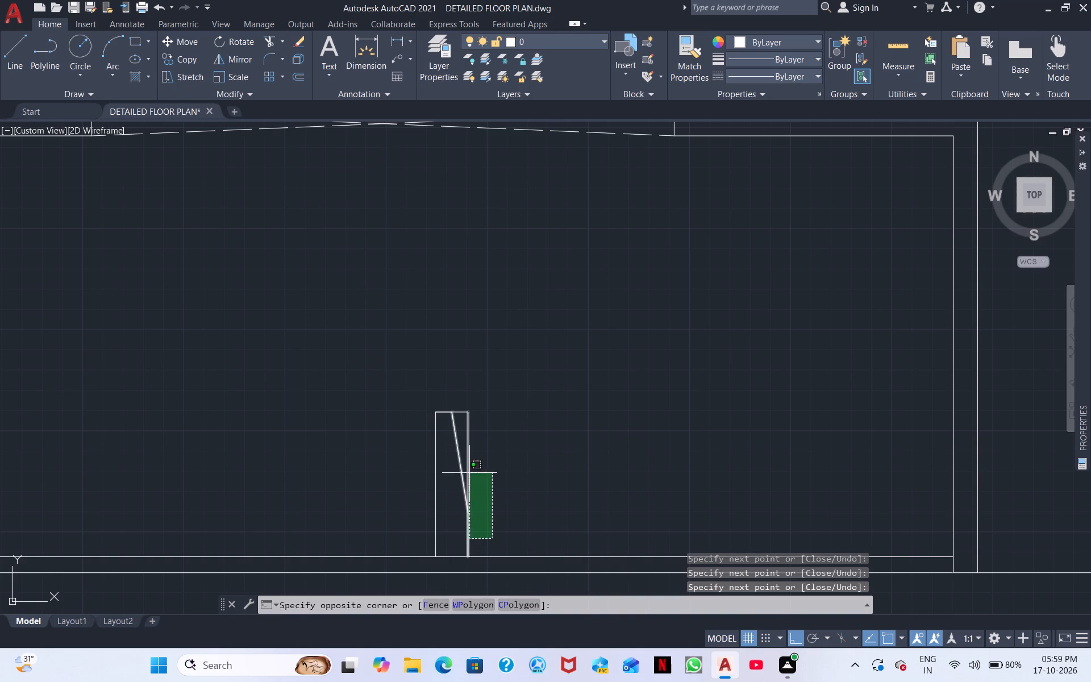
pyautogui.click(450, 387)
pyautogui.rightClick(538, 417)
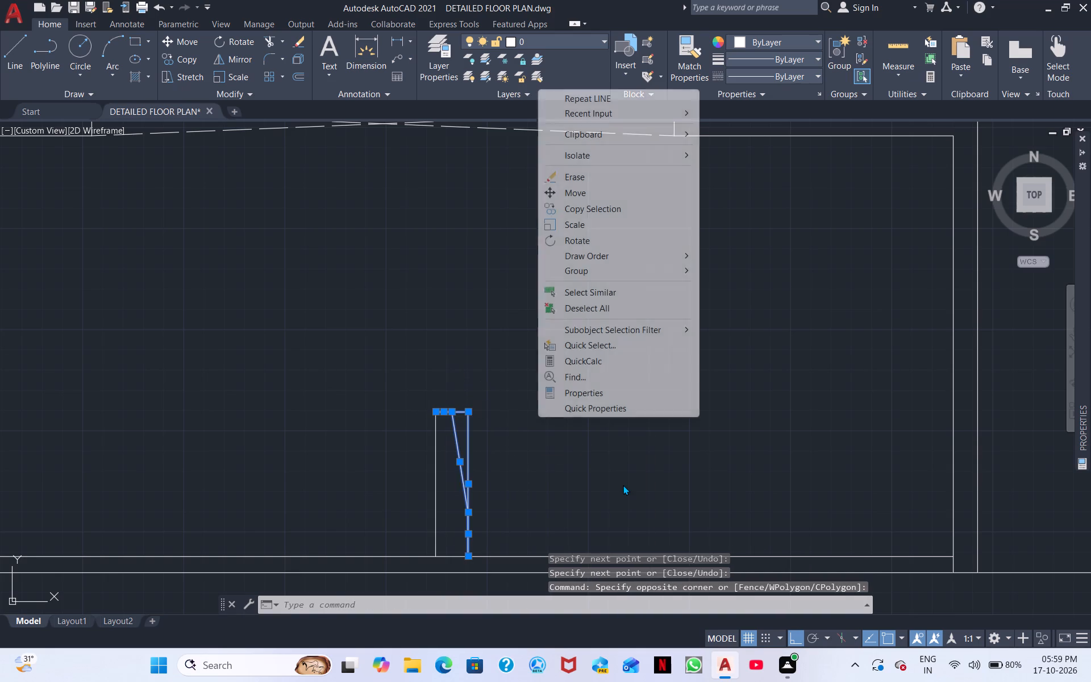
pyautogui.click(603, 177)
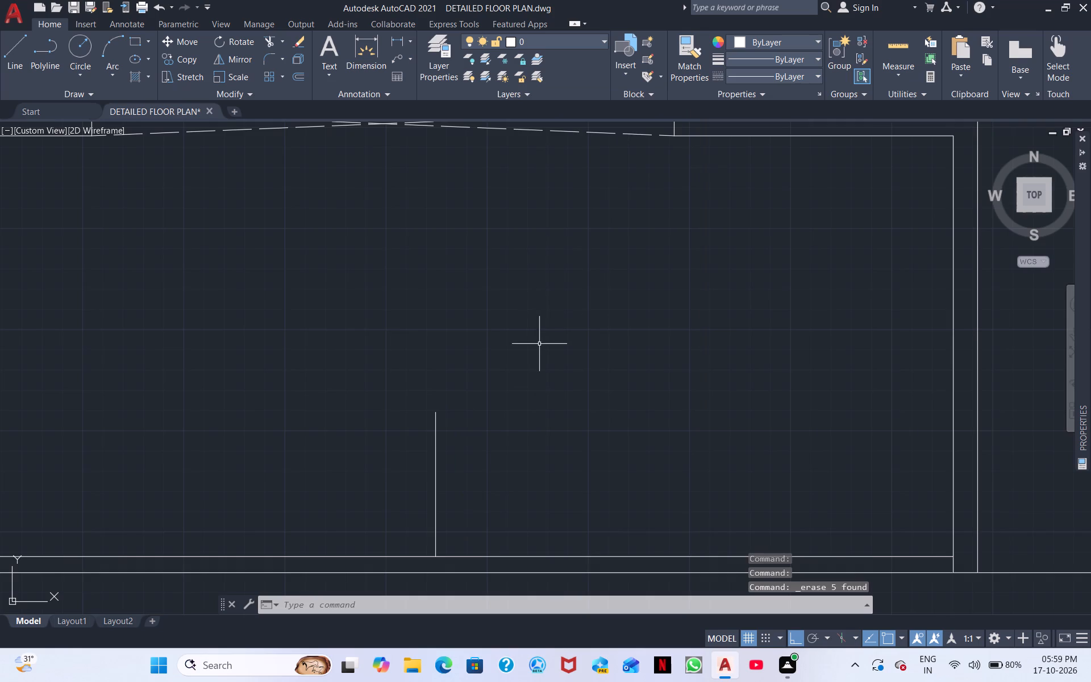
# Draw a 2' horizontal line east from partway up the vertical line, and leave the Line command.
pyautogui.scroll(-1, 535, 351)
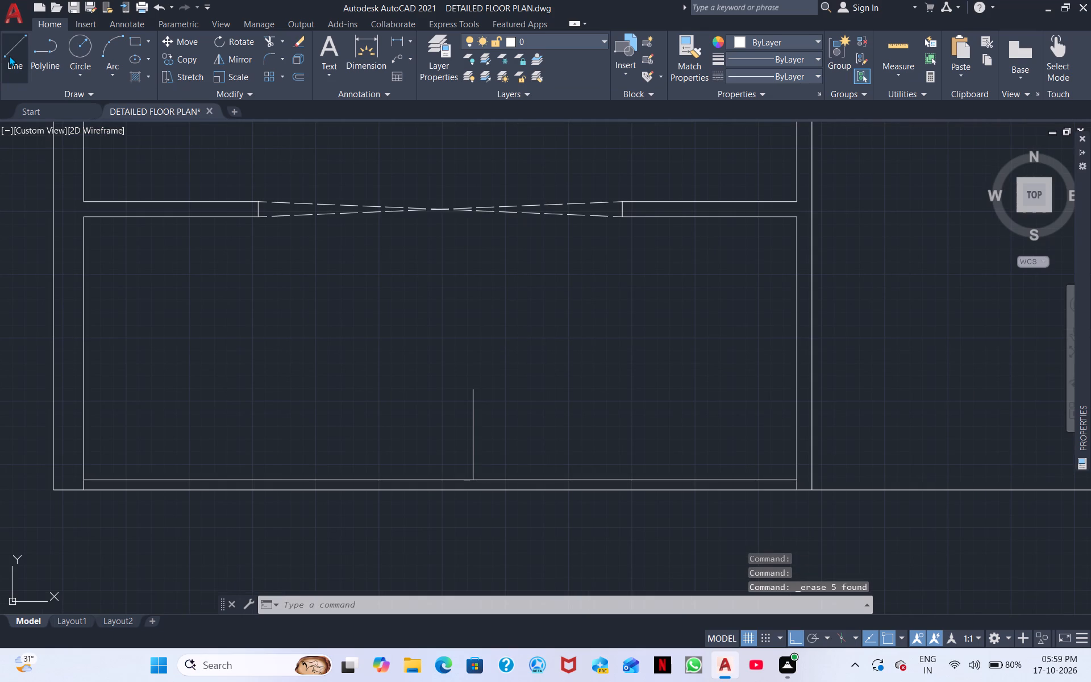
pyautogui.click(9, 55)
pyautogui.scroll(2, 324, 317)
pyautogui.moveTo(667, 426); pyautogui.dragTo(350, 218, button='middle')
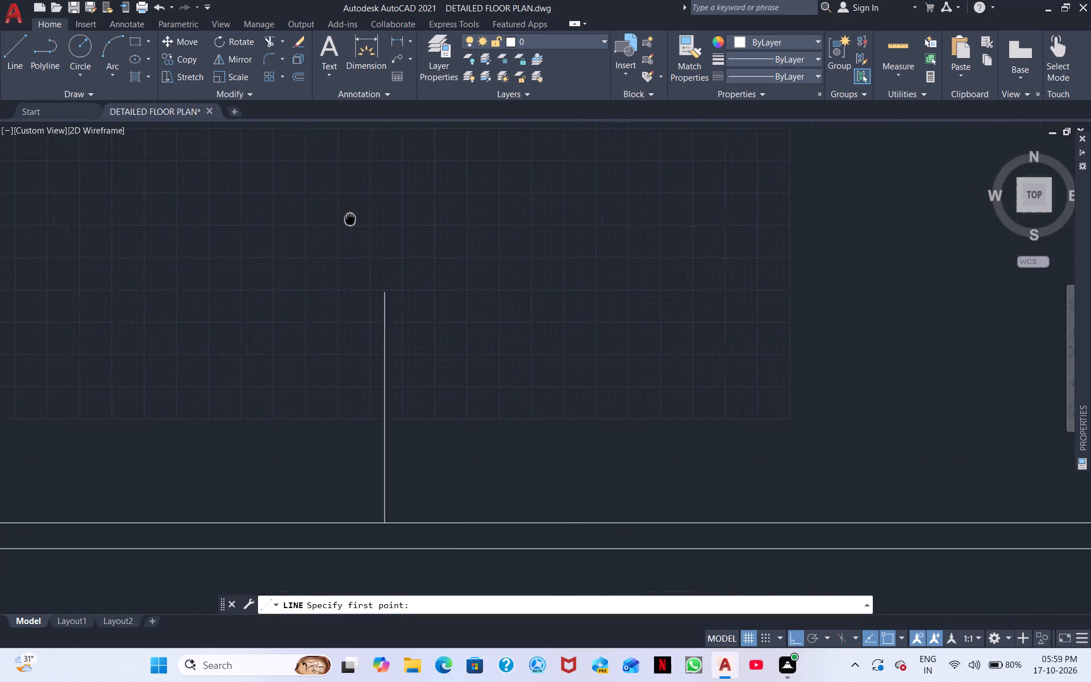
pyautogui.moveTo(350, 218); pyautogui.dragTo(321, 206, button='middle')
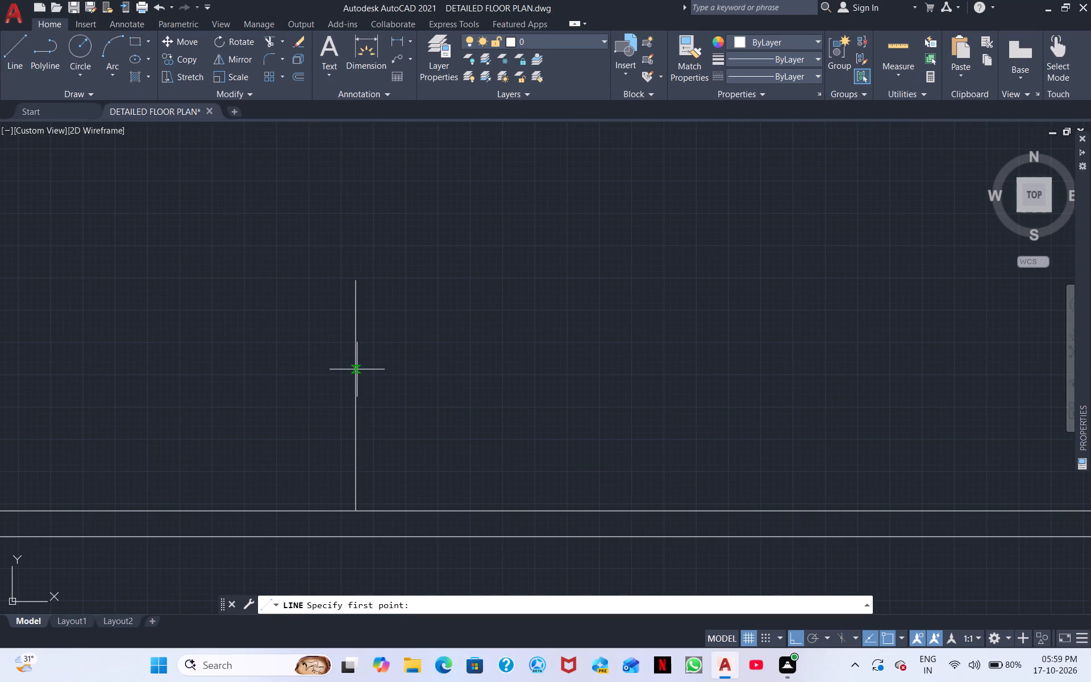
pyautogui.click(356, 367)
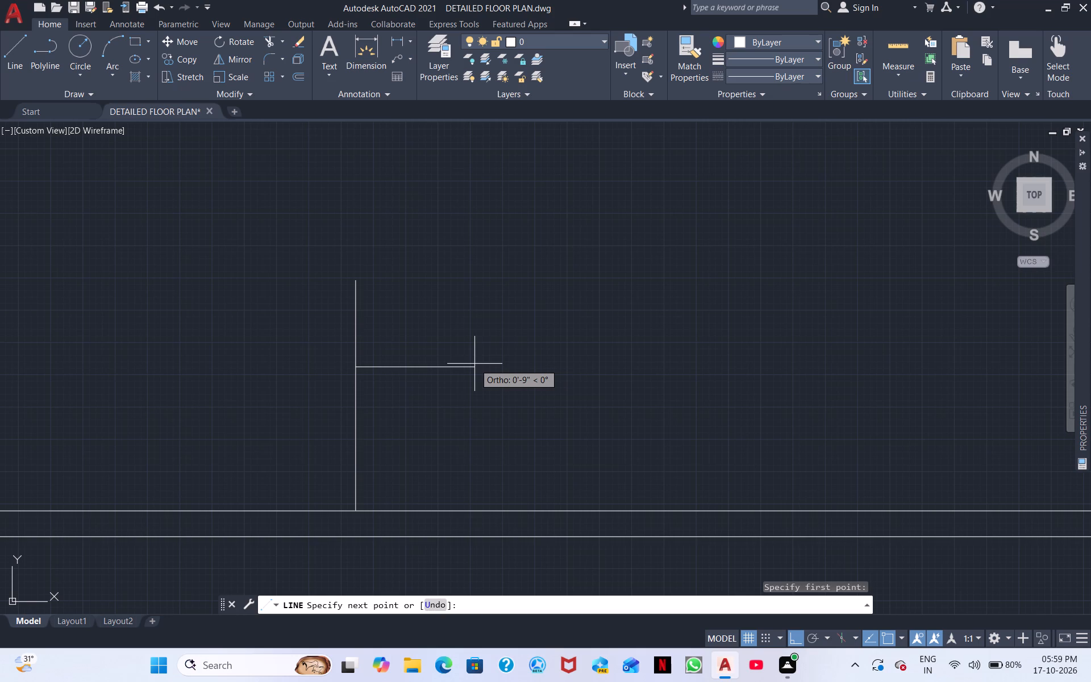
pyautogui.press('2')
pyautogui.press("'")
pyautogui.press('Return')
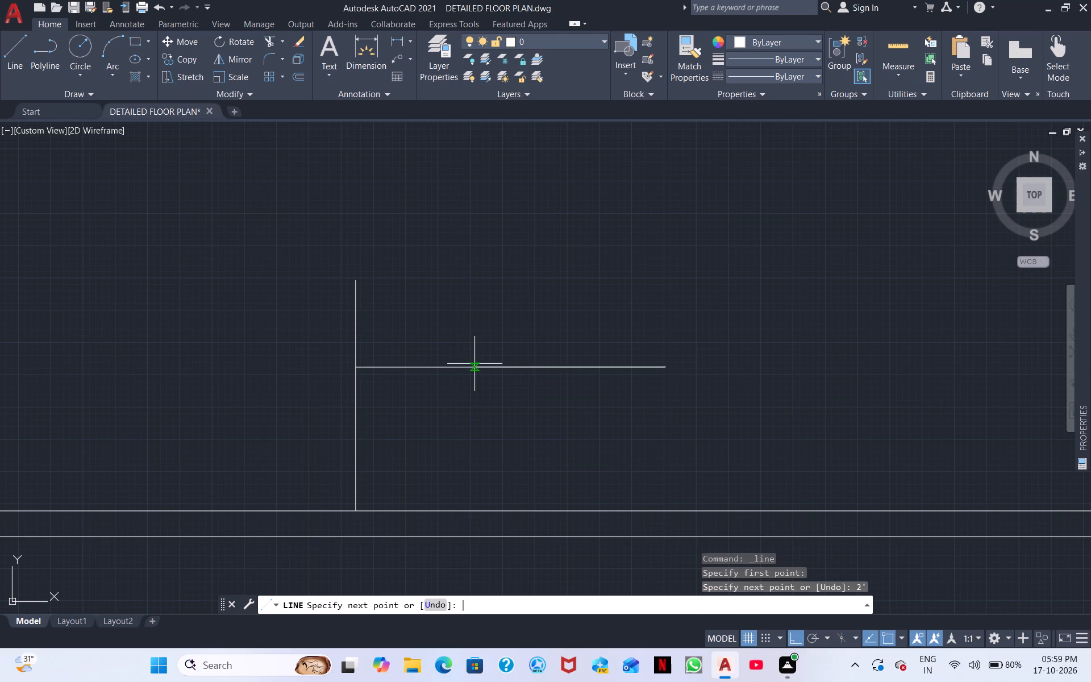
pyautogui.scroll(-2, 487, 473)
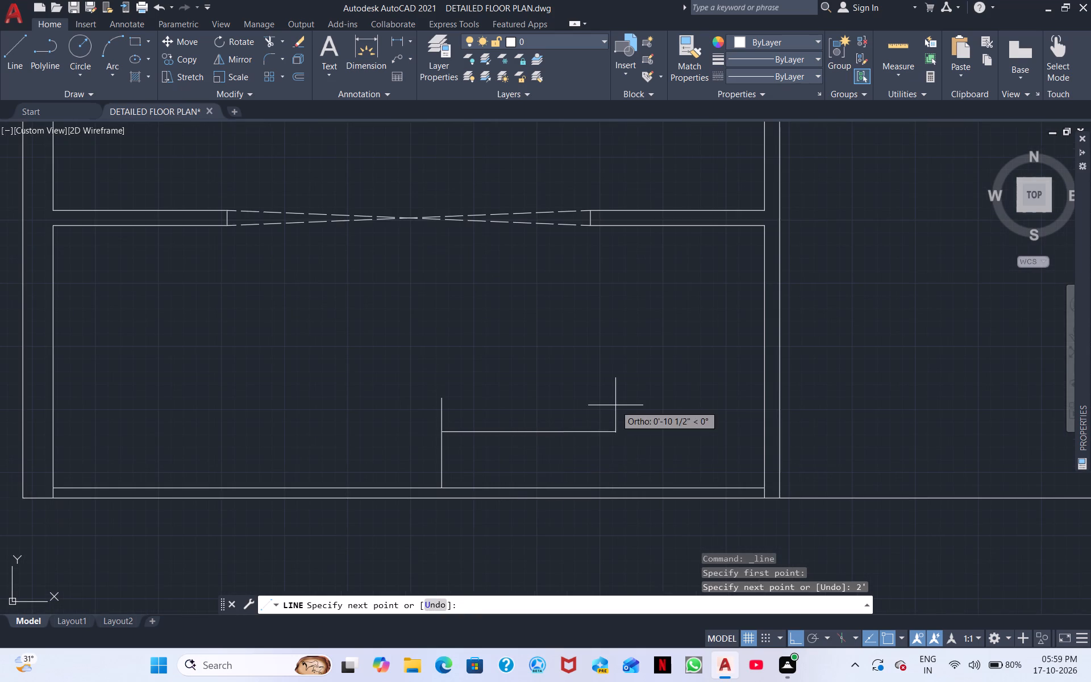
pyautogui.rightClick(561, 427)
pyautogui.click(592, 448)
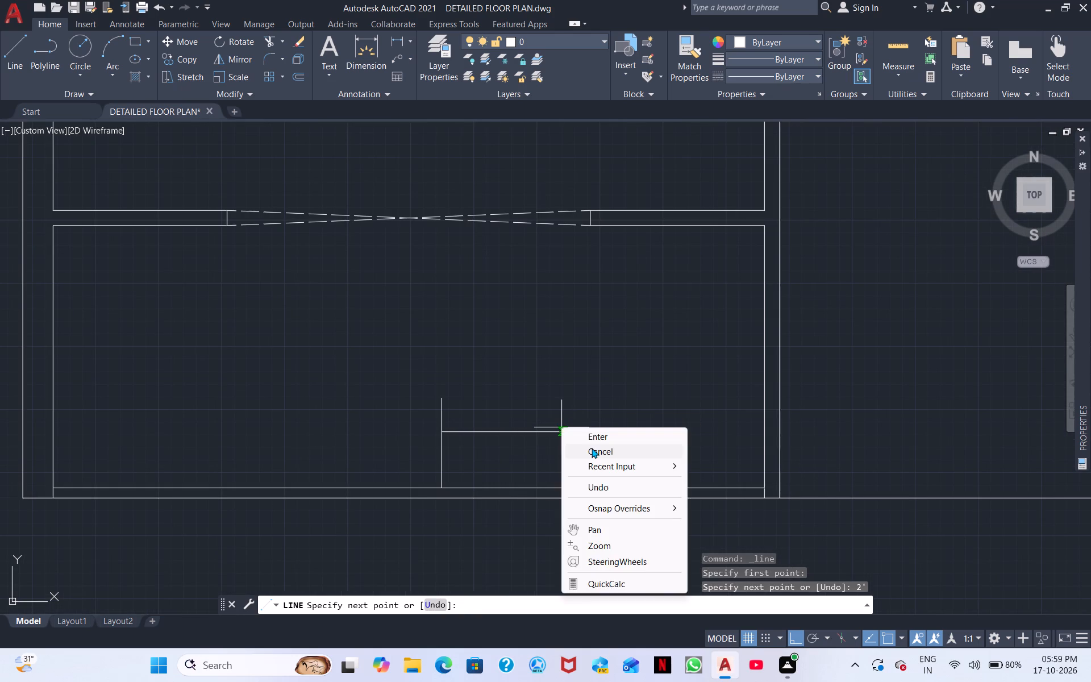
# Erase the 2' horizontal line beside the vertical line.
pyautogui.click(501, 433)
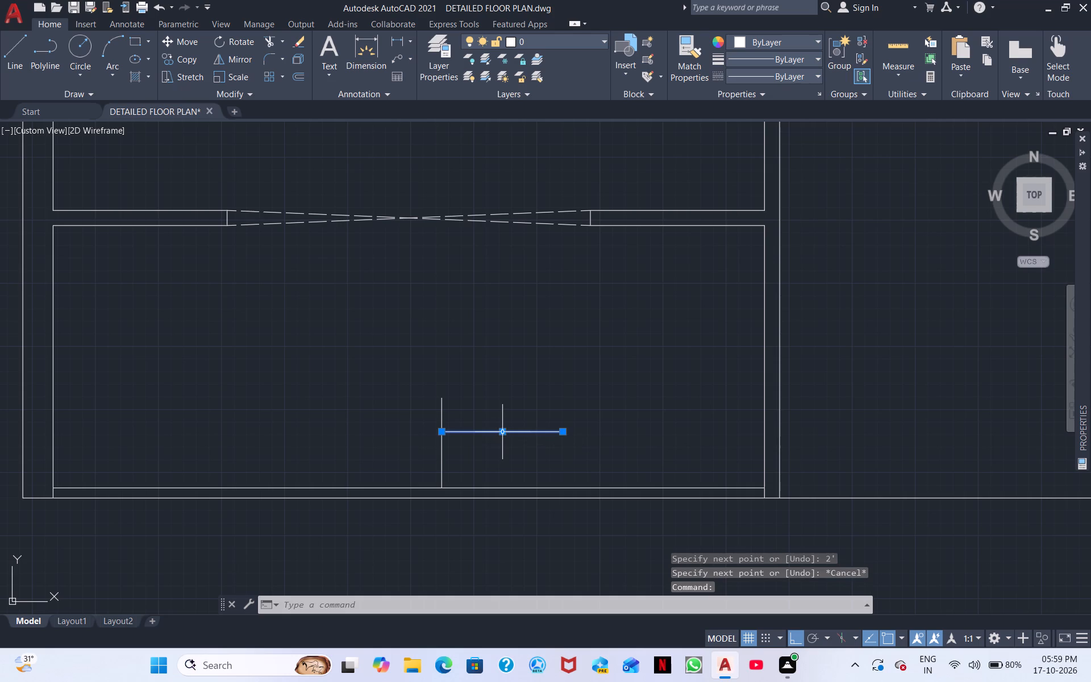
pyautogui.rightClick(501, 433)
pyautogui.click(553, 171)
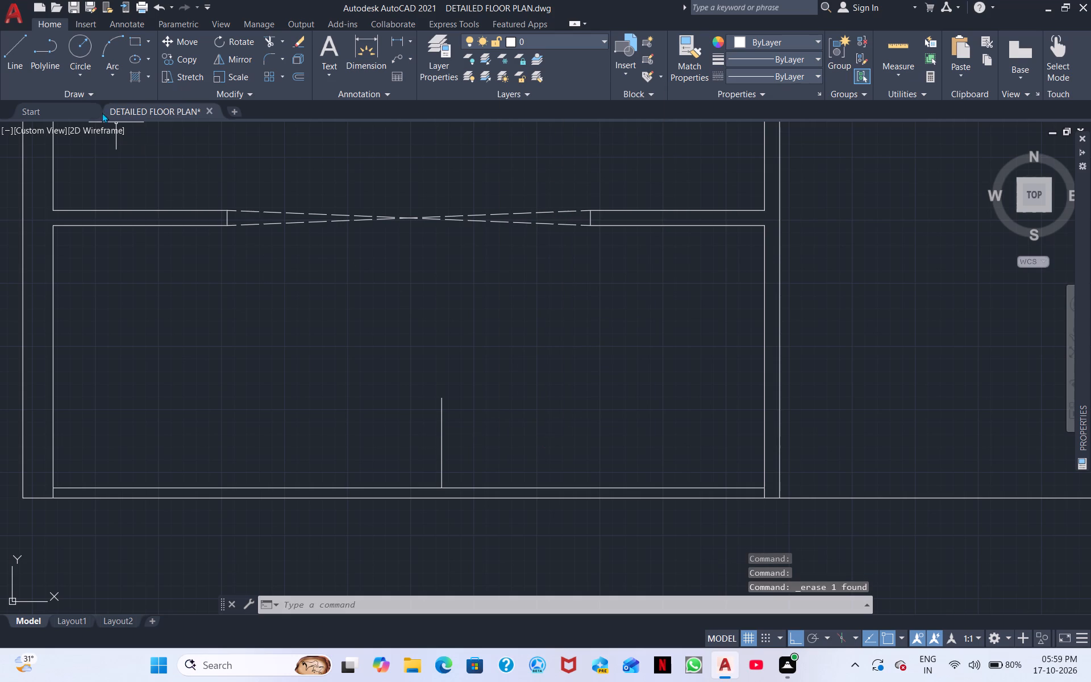
# Draw a line 1' east from partway up the vertical line, continuing down to the 2" edge line, and end the Line command.
pyautogui.click(5, 61)
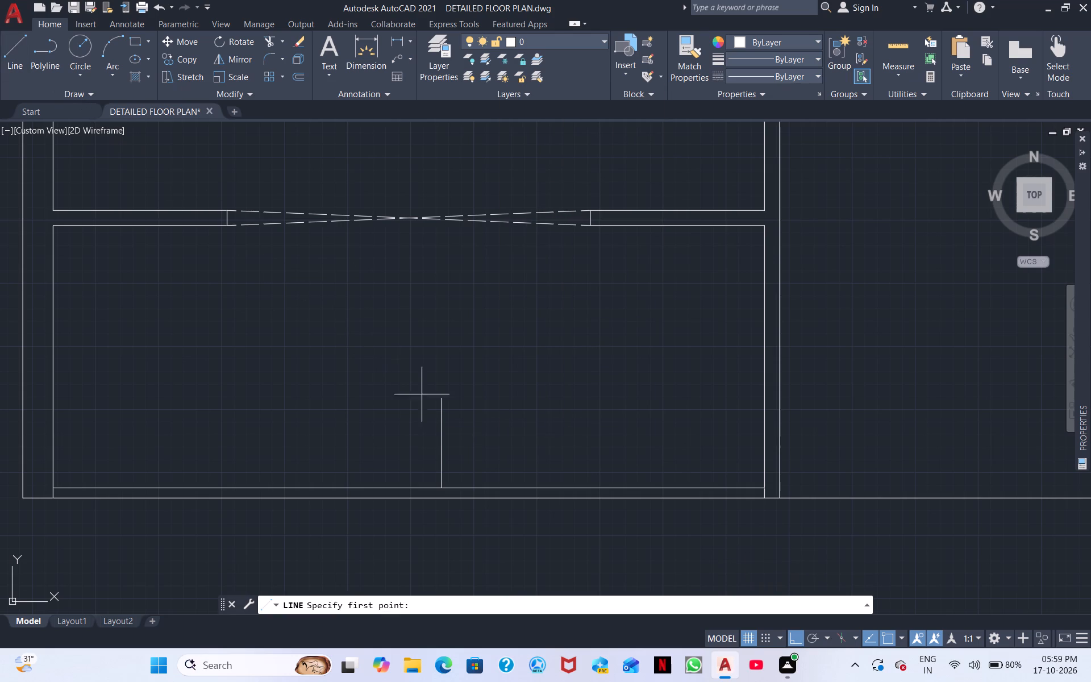
pyautogui.click(441, 430)
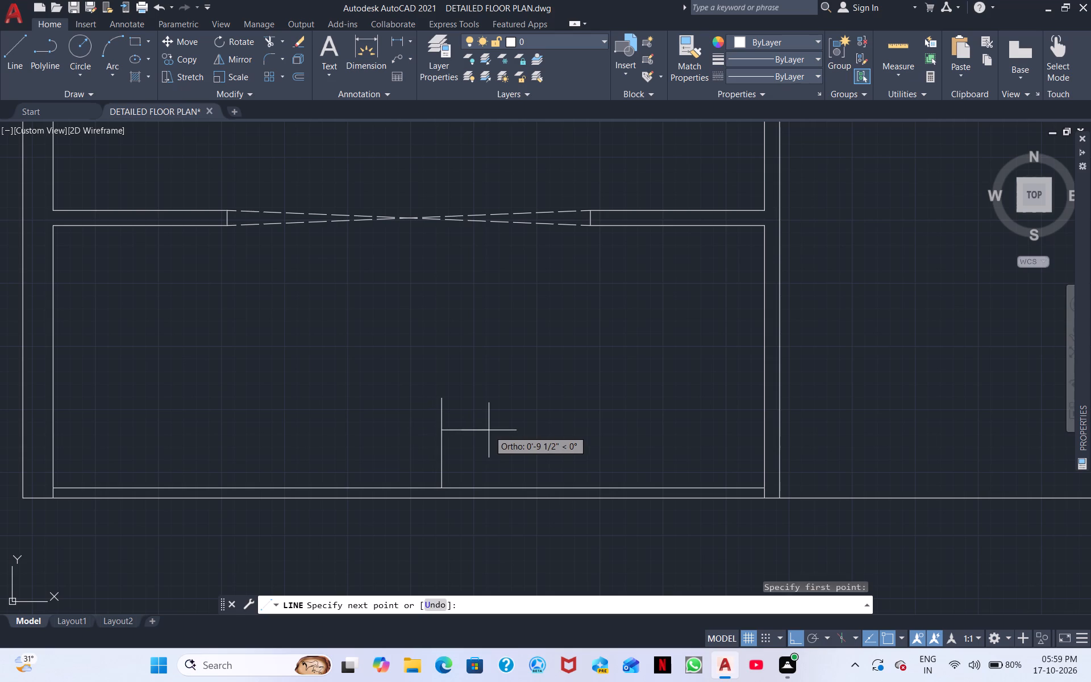
pyautogui.press('1')
pyautogui.press("'")
pyautogui.press('Return')
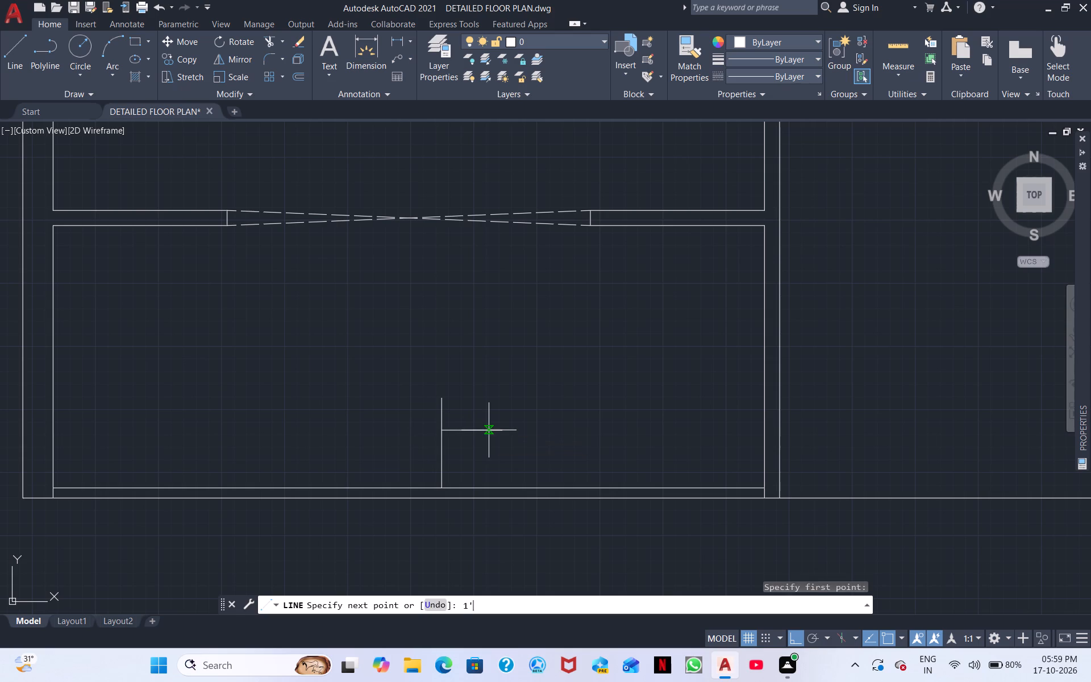
pyautogui.click(500, 486)
pyautogui.rightClick(546, 458)
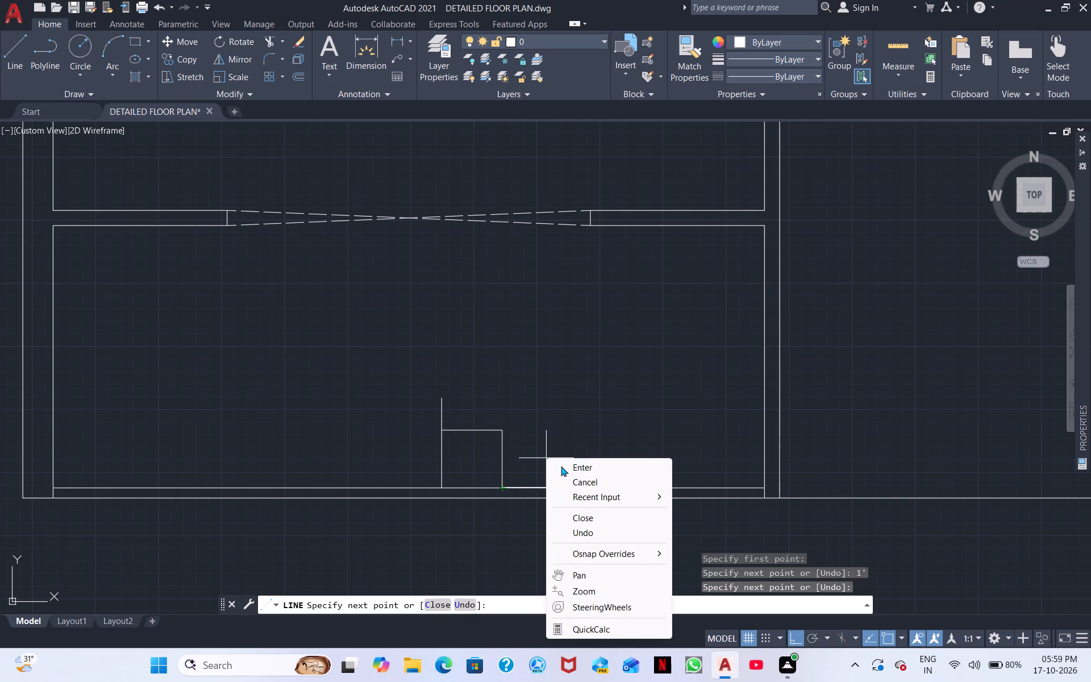
pyautogui.click(577, 467)
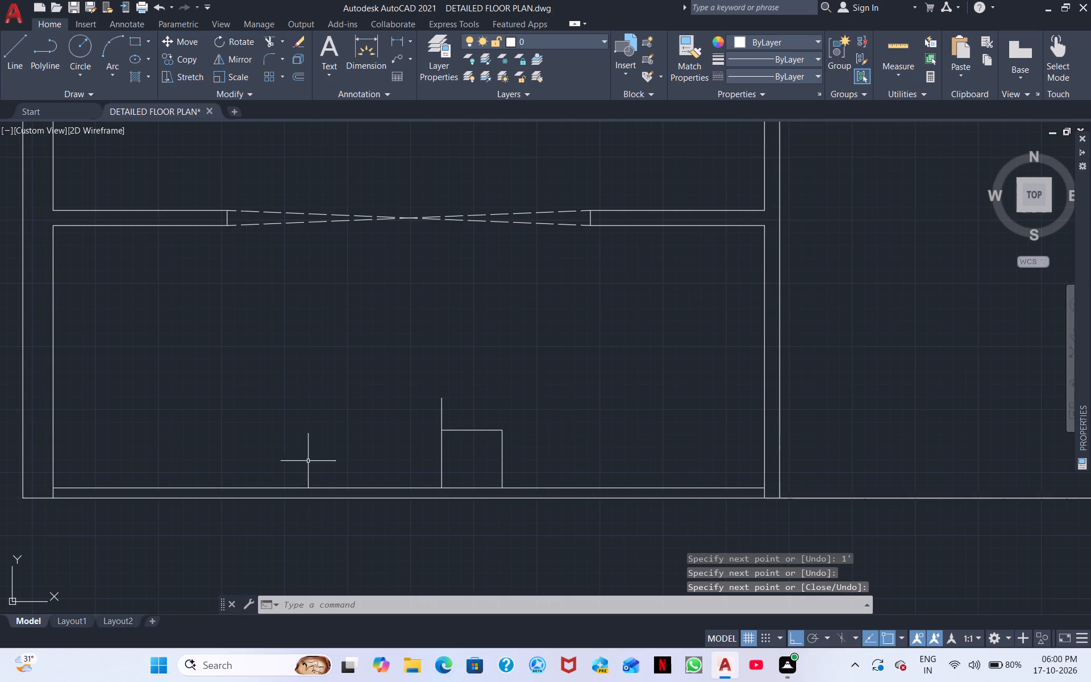
# Draw a line 1' west from the junction on the vertical line, continuing down to the 2" edge line, and end the Line command.
pyautogui.click(3, 53)
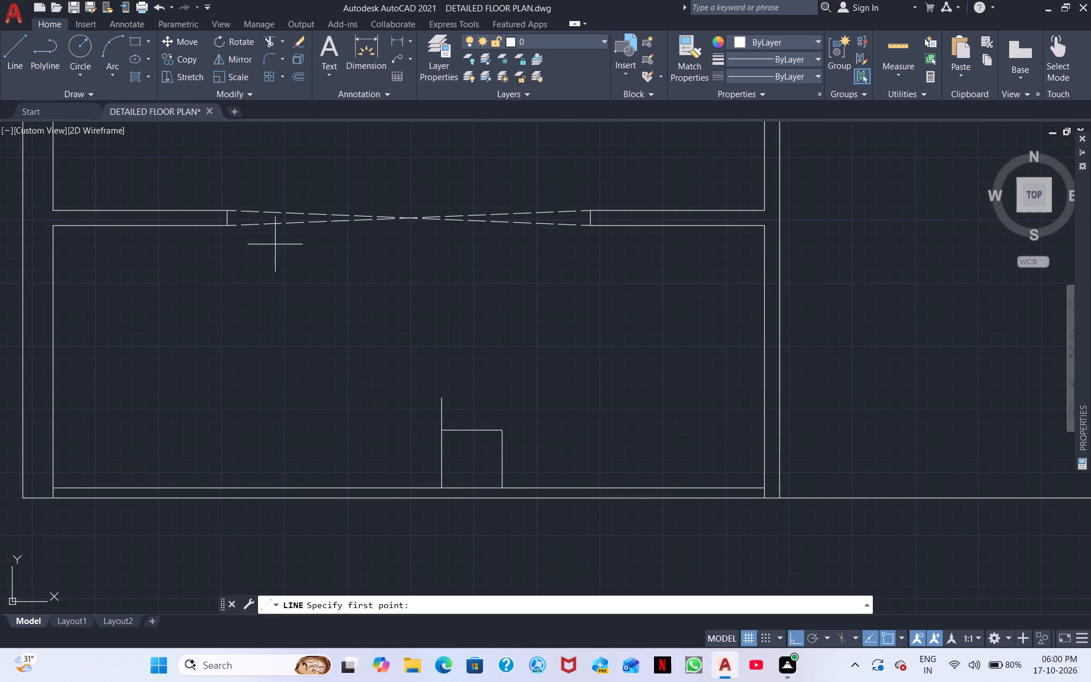
pyautogui.click(444, 429)
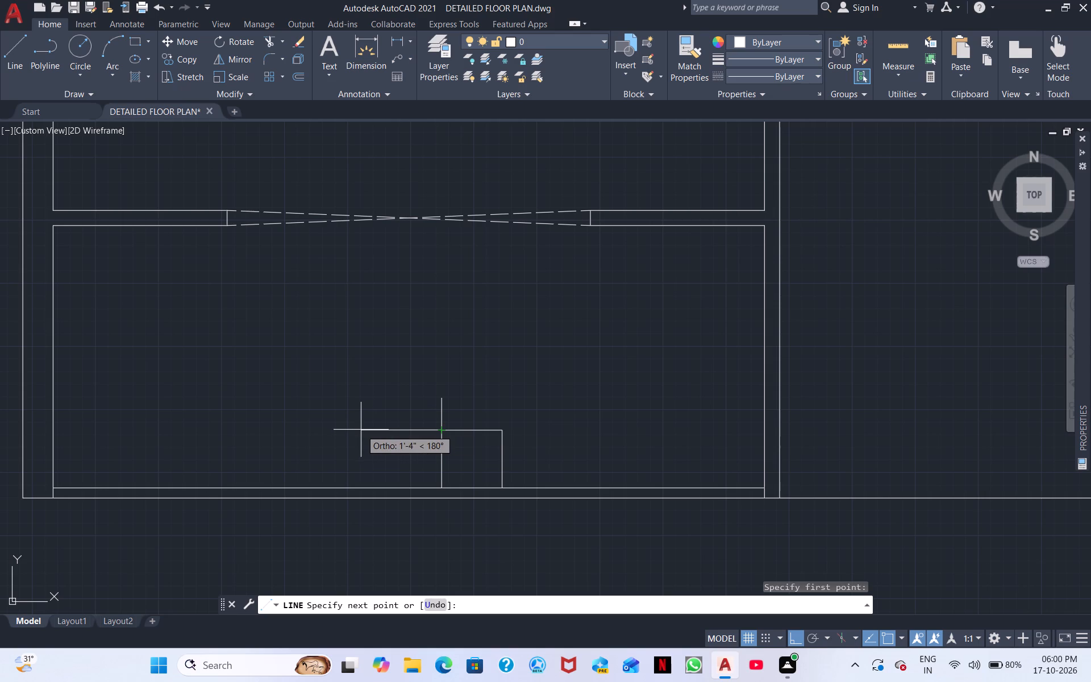
pyautogui.write("1'")
pyautogui.press('Return')
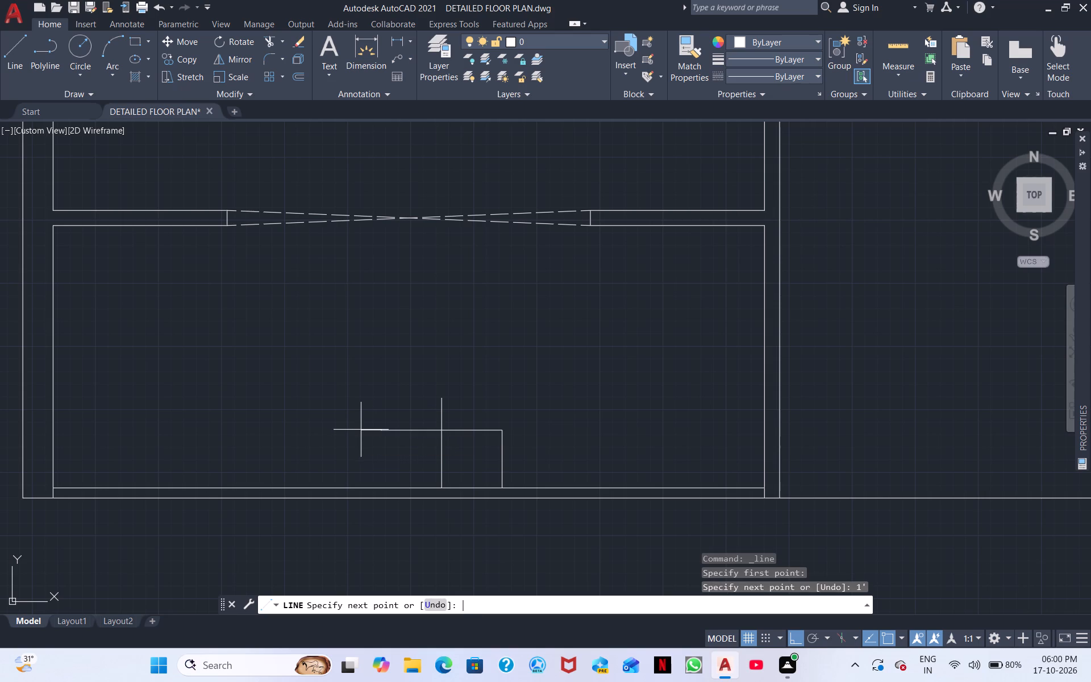
pyautogui.click(380, 489)
pyautogui.rightClick(412, 481)
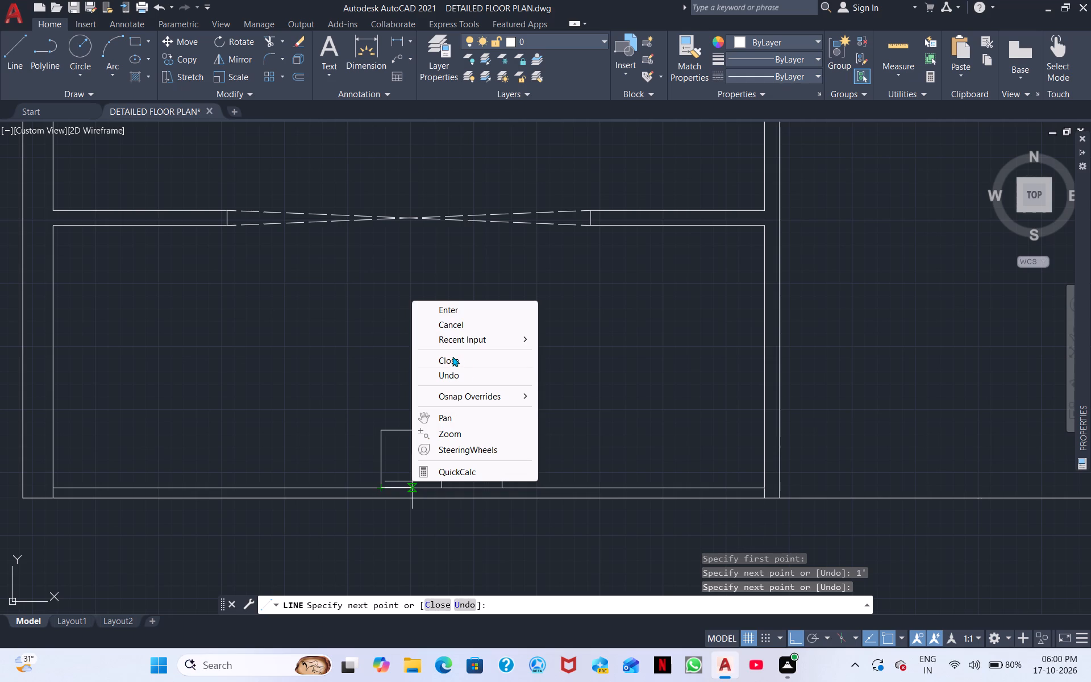
pyautogui.click(443, 306)
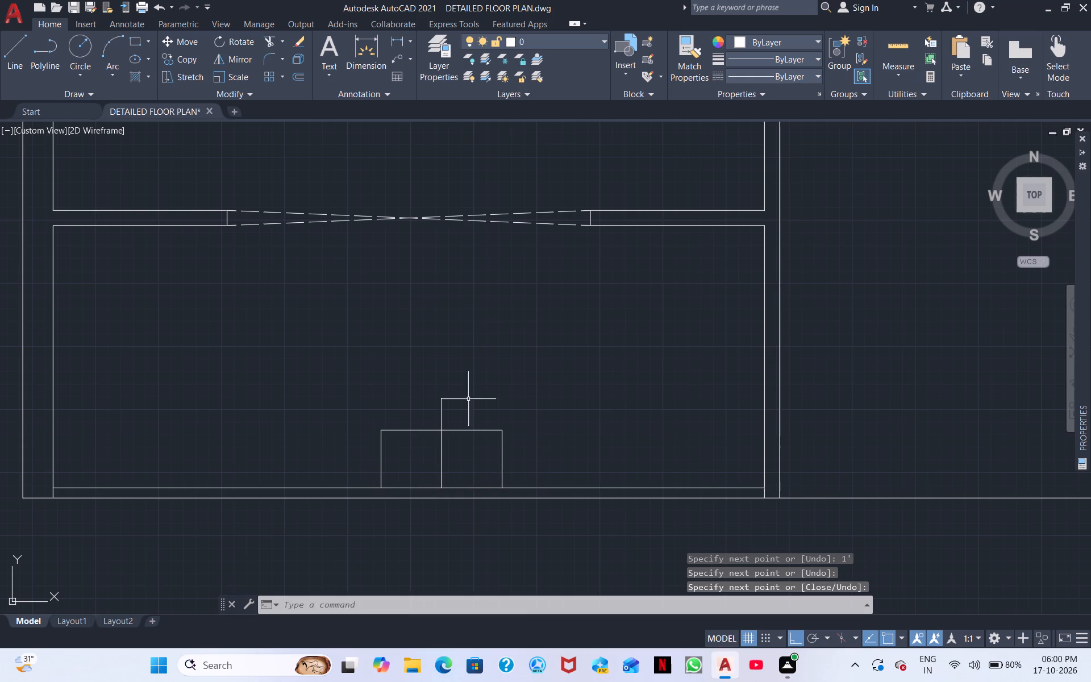
# Erase the central vertical line and the two 1' horizontal lines, keeping the two outer verticals.
pyautogui.click(464, 456)
pyautogui.click(432, 410)
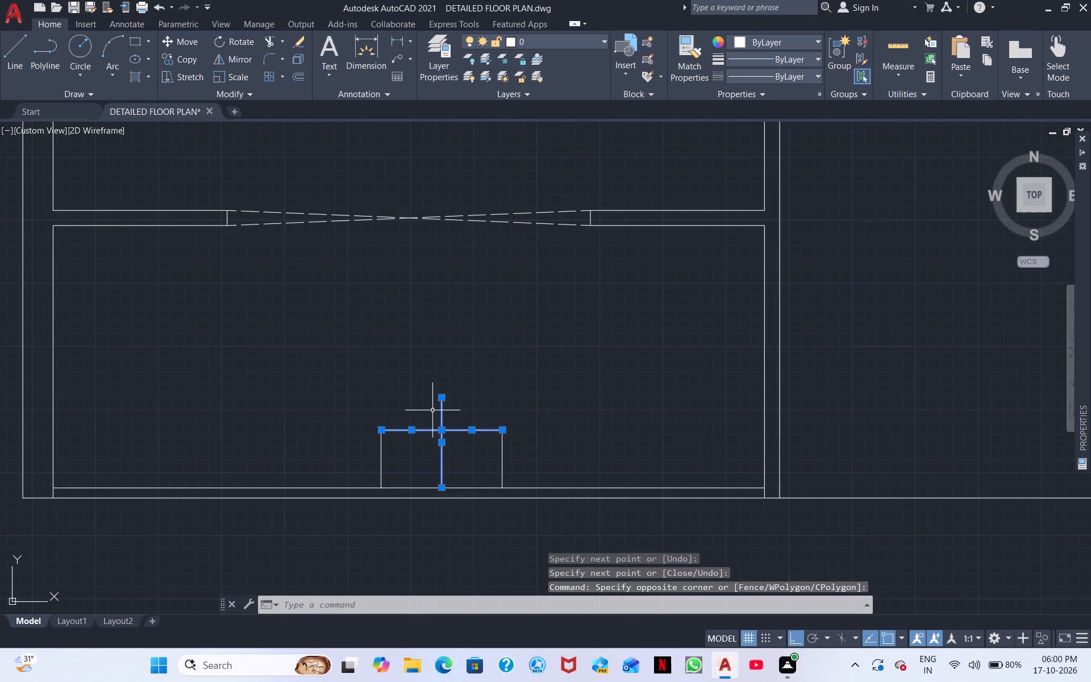
pyautogui.rightClick(431, 411)
pyautogui.click(482, 172)
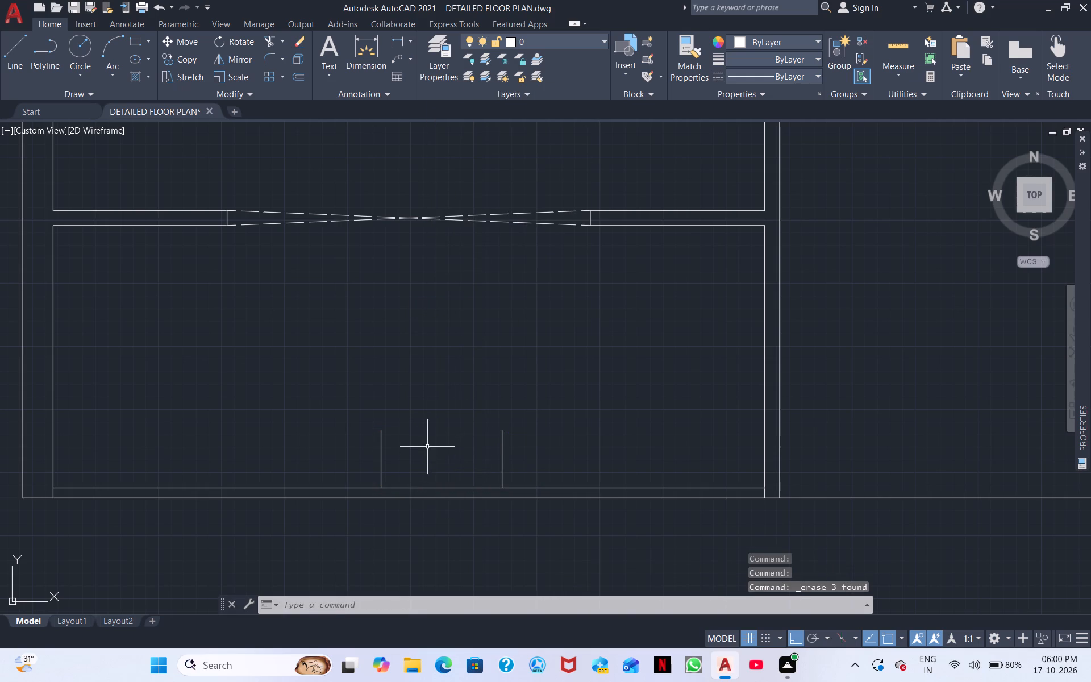
# Extend the two remaining verticals down to the outer south wall line and end the Trim command.
pyautogui.click(272, 44)
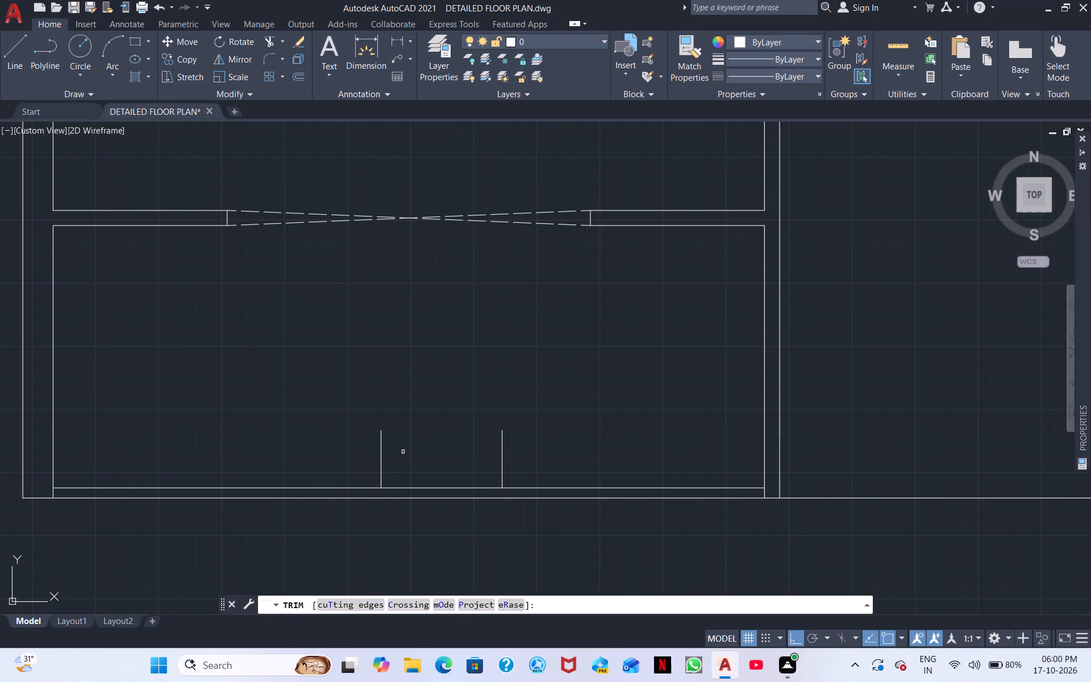
pyautogui.keyDown('shift'); pyautogui.click(381, 480); pyautogui.keyUp('shift')
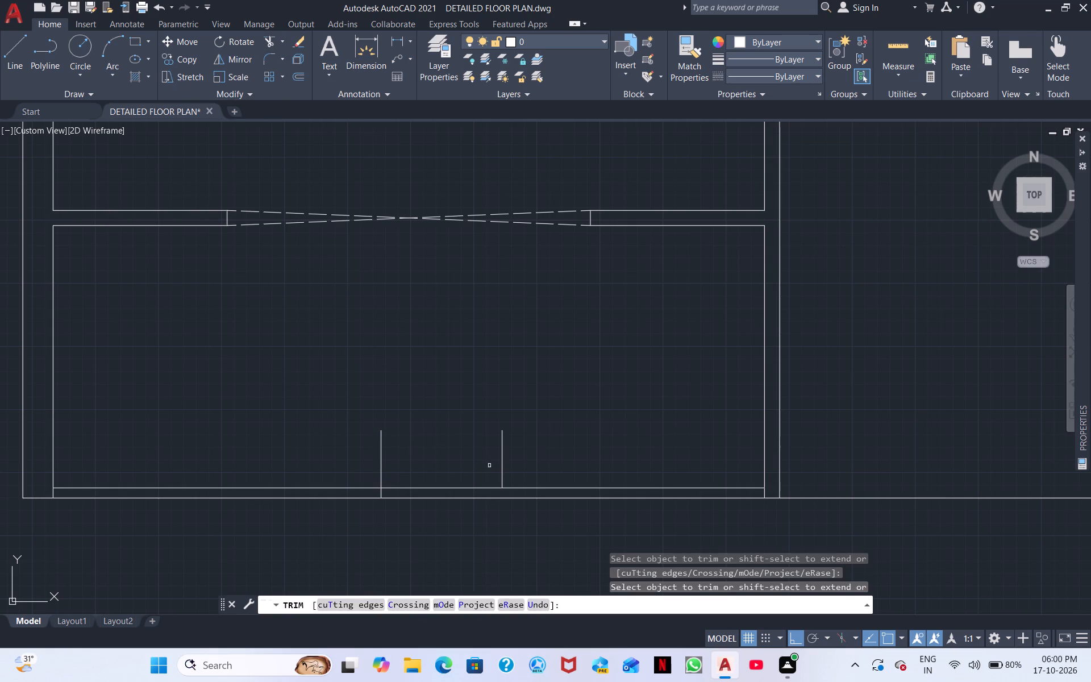
pyautogui.keyDown('shift'); pyautogui.click(502, 476); pyautogui.keyUp('shift')
pyautogui.rightClick(457, 455)
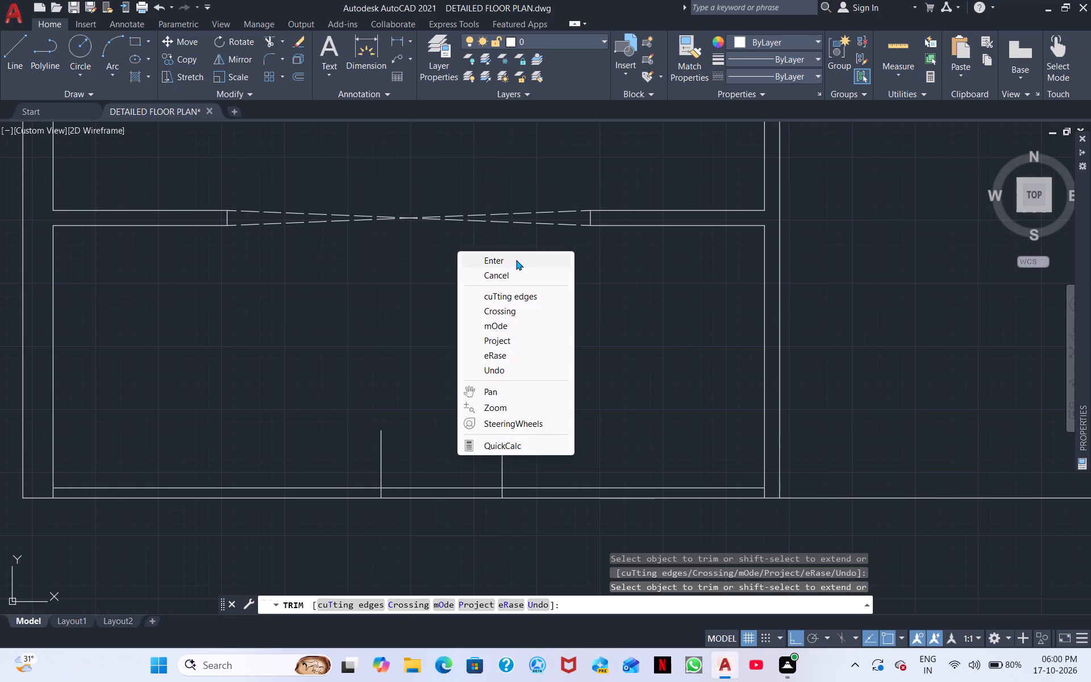
pyautogui.click(516, 260)
# Offset both verticals 2" outward, the east one to the east and the west one to the west.
pyautogui.write('O')
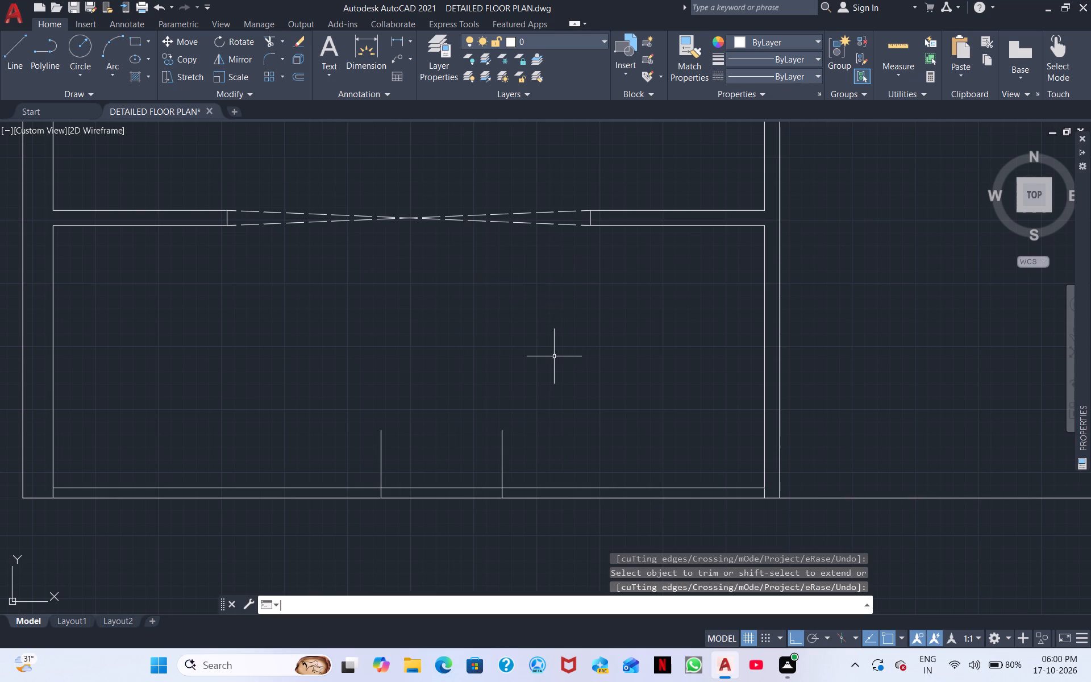
pyautogui.press('space')
pyautogui.write('2"')
pyautogui.press('Return')
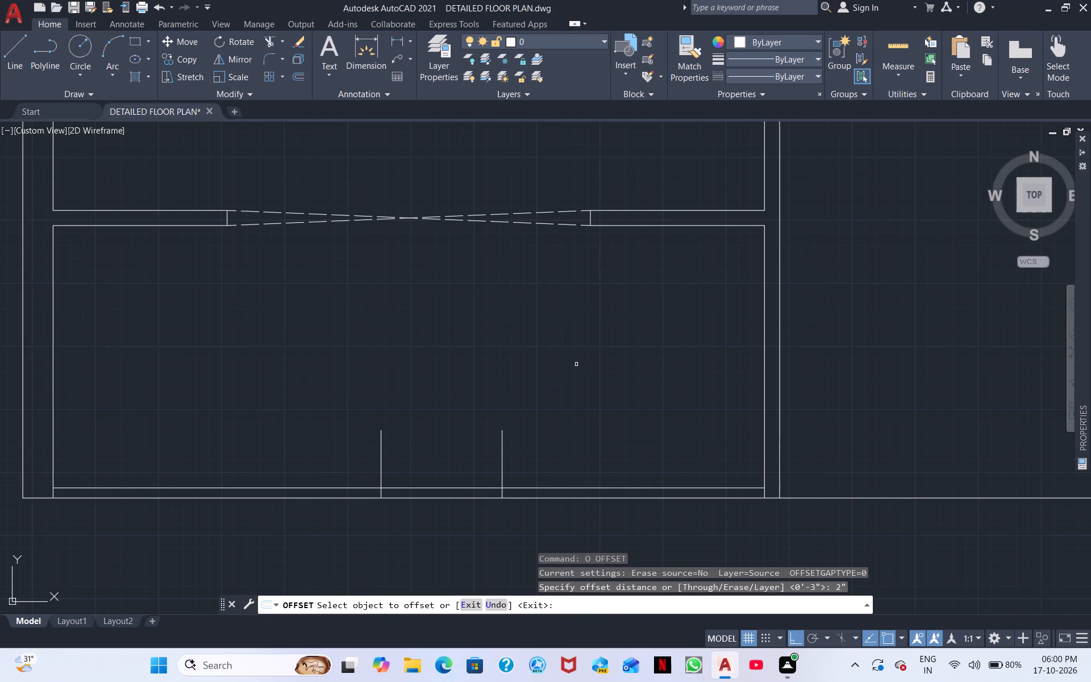
pyautogui.click(504, 476)
pyautogui.click(514, 475)
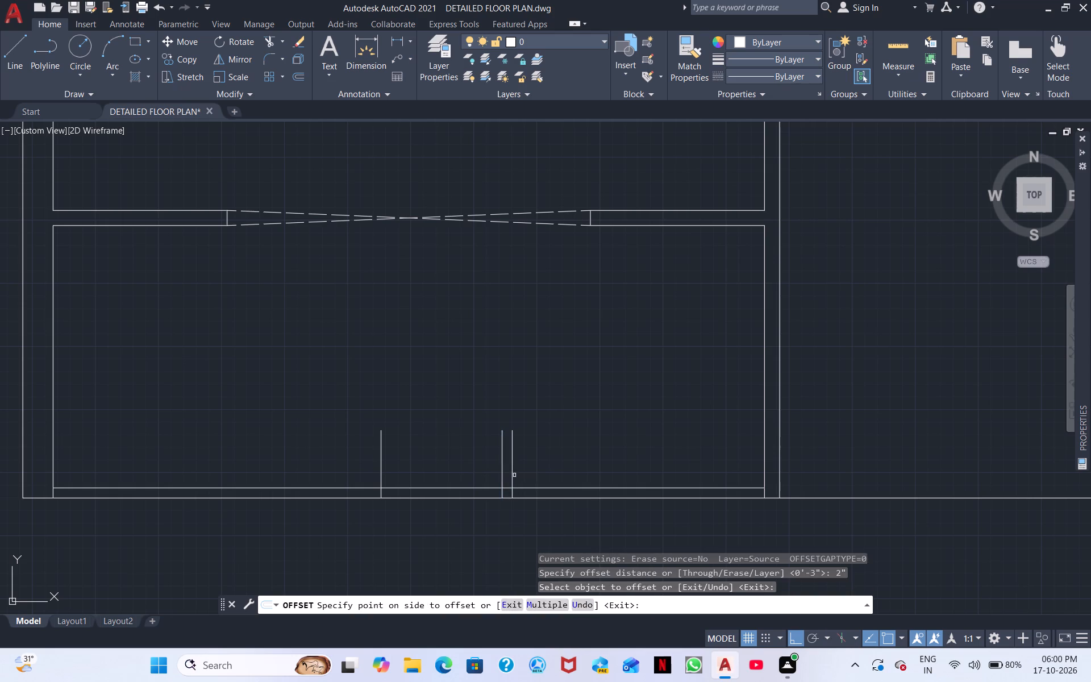
pyautogui.click(379, 475)
pyautogui.click(359, 475)
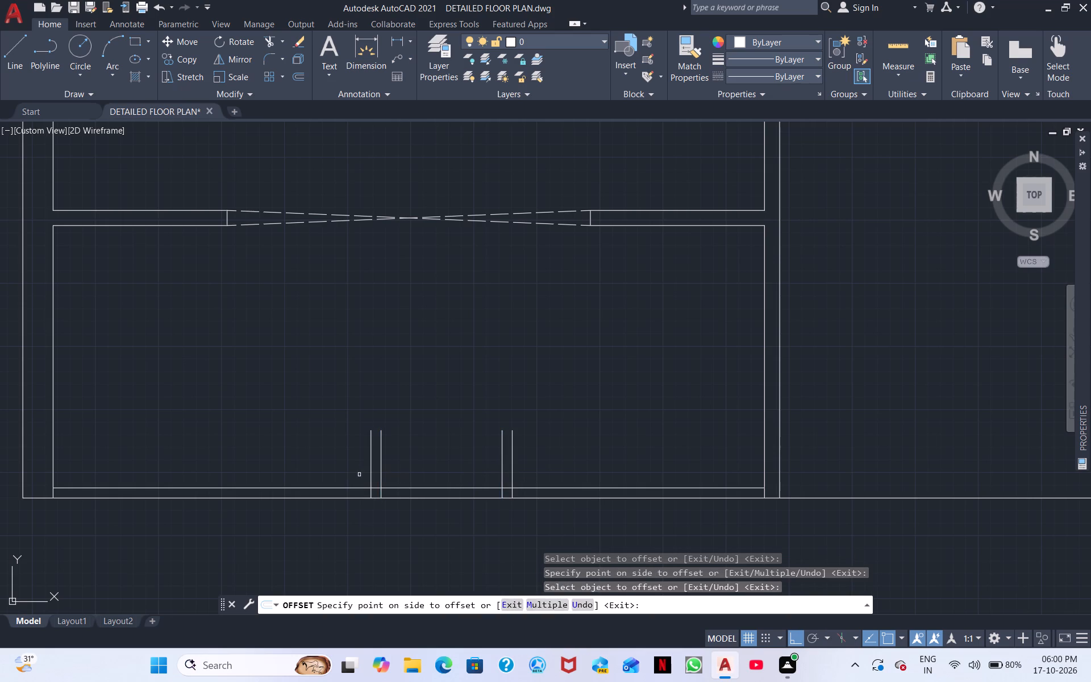
pyautogui.scroll(-1, 356, 471)
pyautogui.scroll(1, 354, 468)
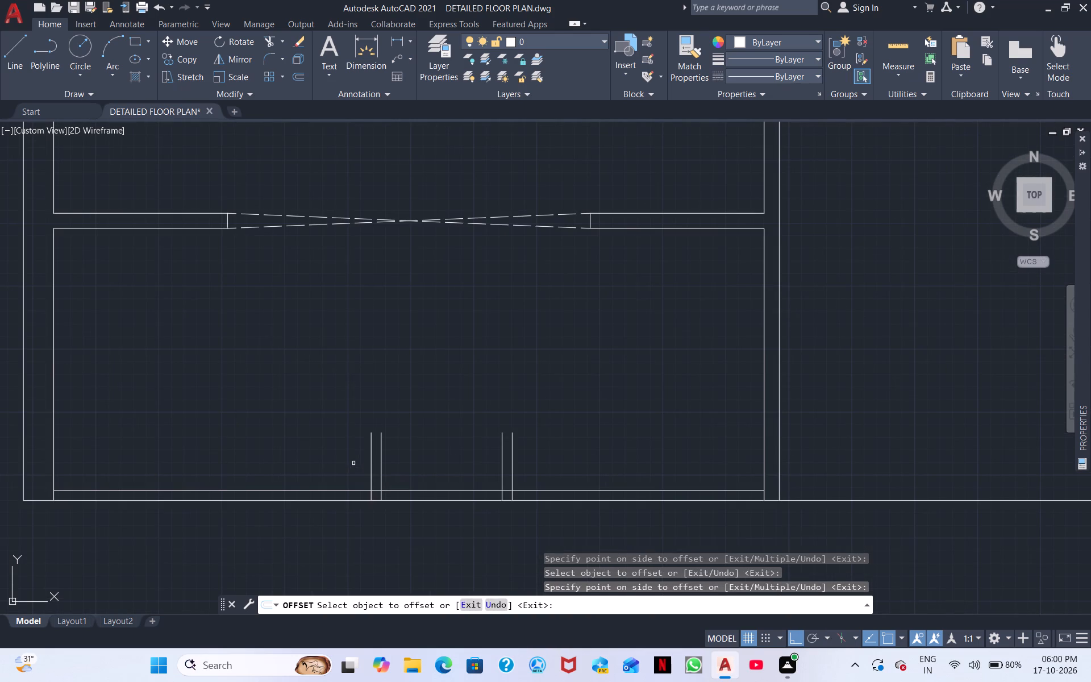
pyautogui.rightClick(349, 441)
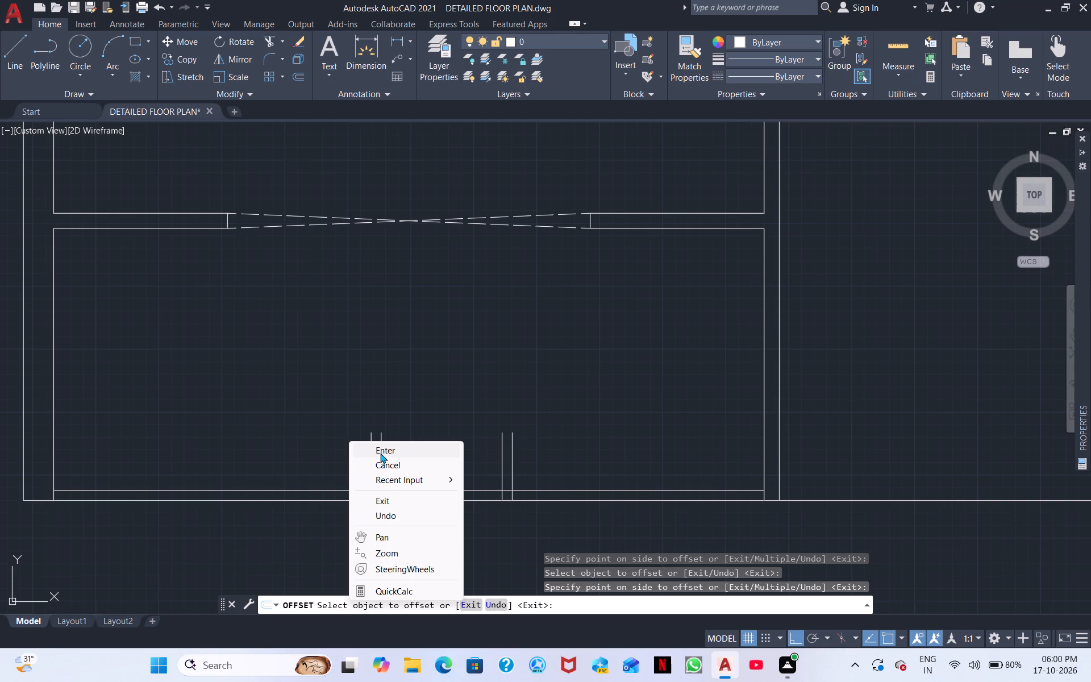
pyautogui.click(380, 452)
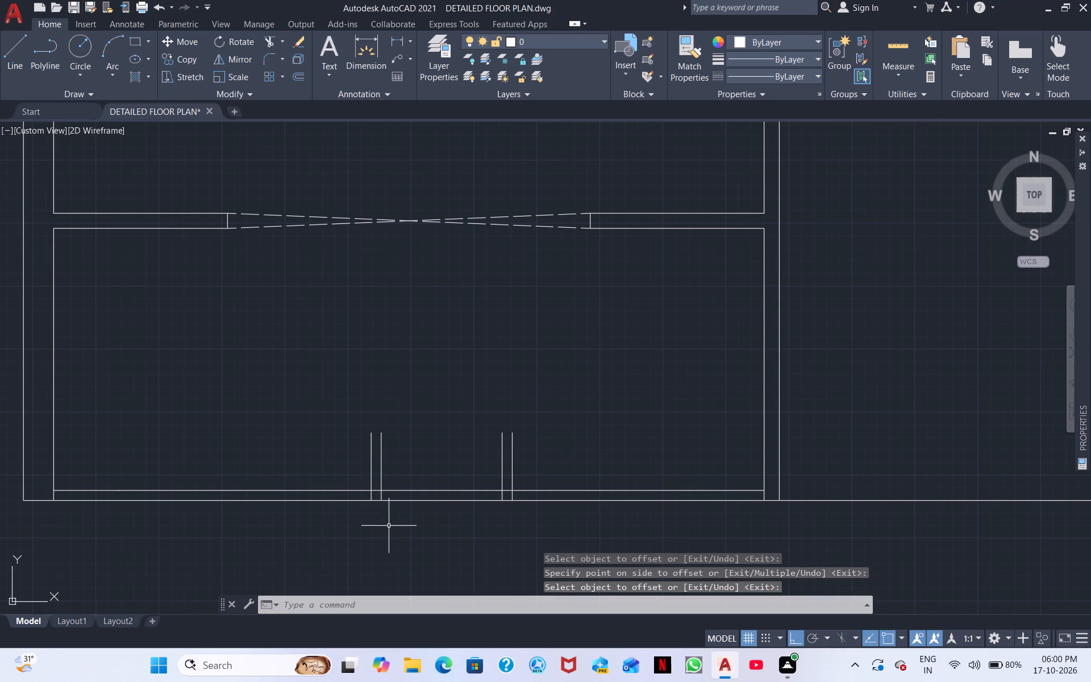
# Trim the 2" edge line within and between the vertical pairs, and trim the outer verticals' ends below that edge line.
pyautogui.scroll(2, 386, 524)
pyautogui.moveTo(387, 525); pyautogui.dragTo(378, 565, button='middle')
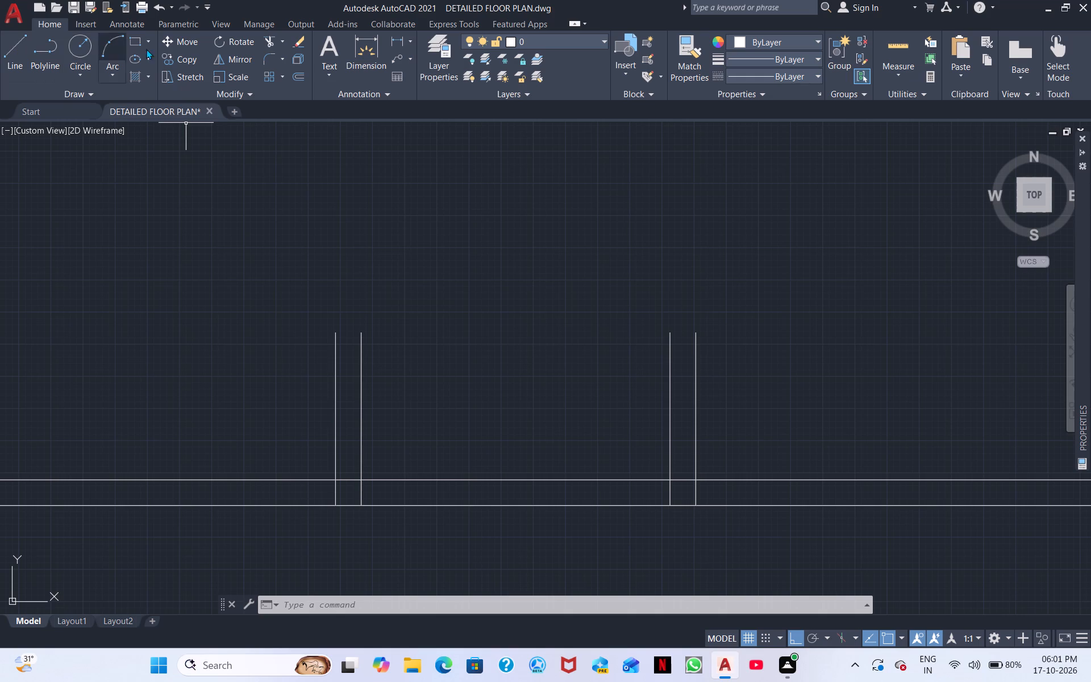
pyautogui.click(268, 40)
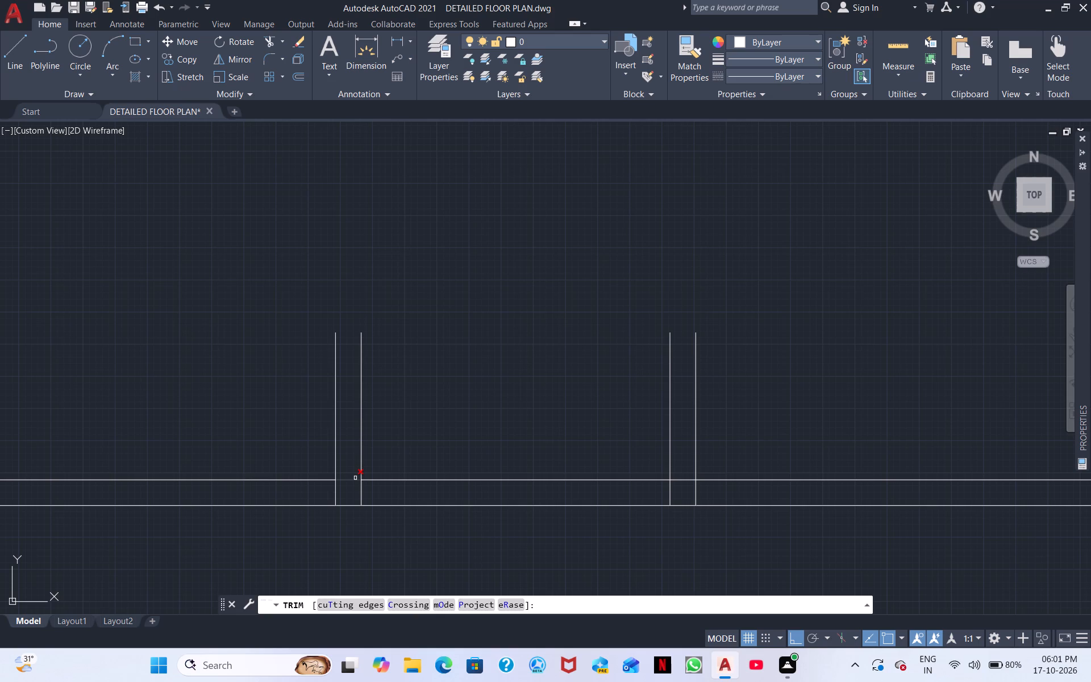
pyautogui.click(355, 478)
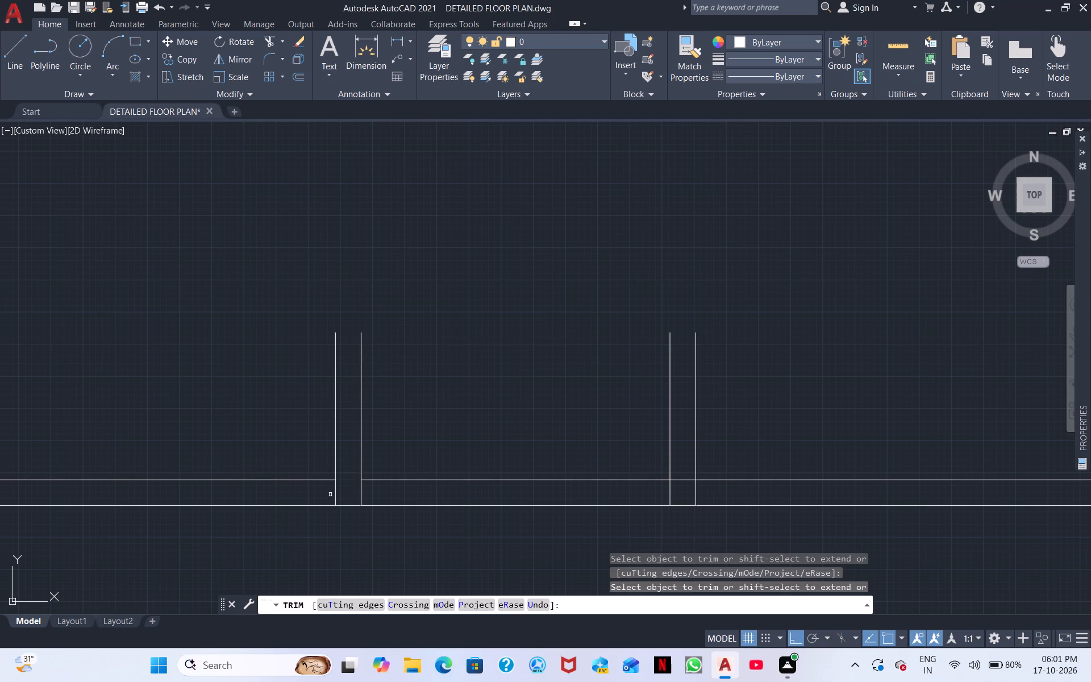
pyautogui.click(334, 491)
pyautogui.click(686, 479)
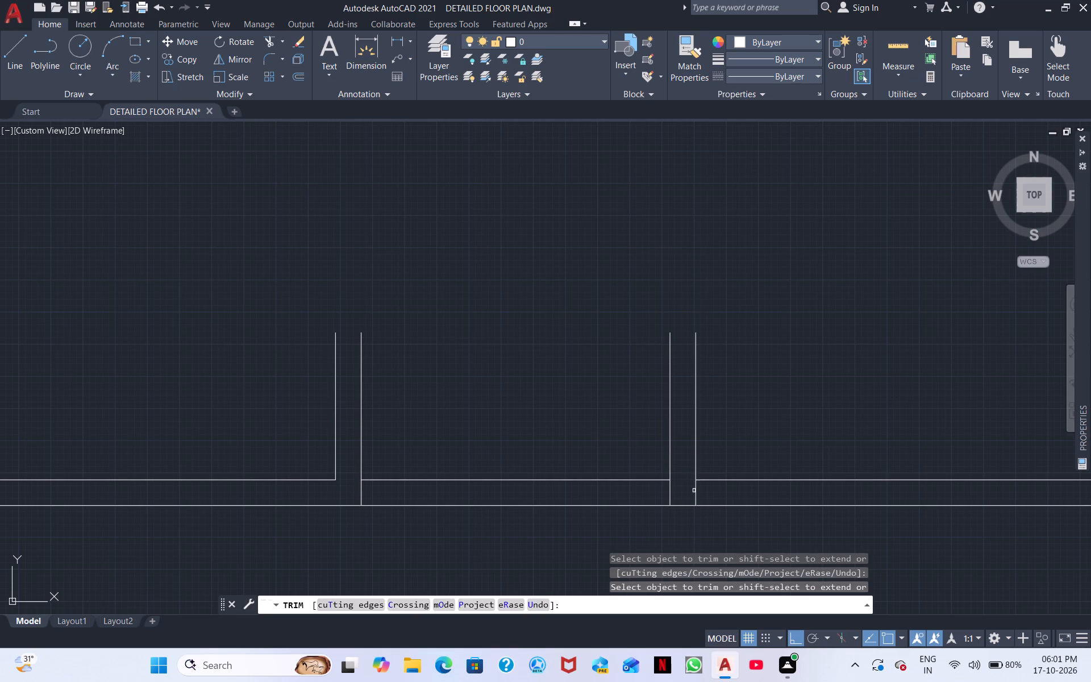
pyautogui.click(695, 492)
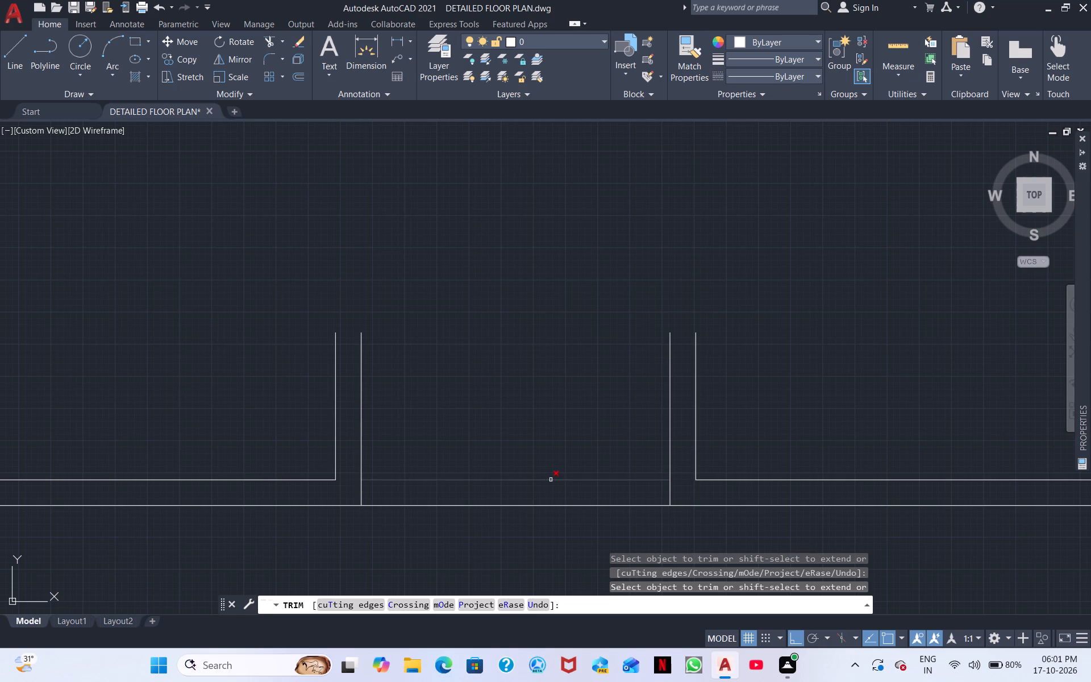
pyautogui.click(551, 480)
pyautogui.rightClick(513, 393)
pyautogui.click(552, 410)
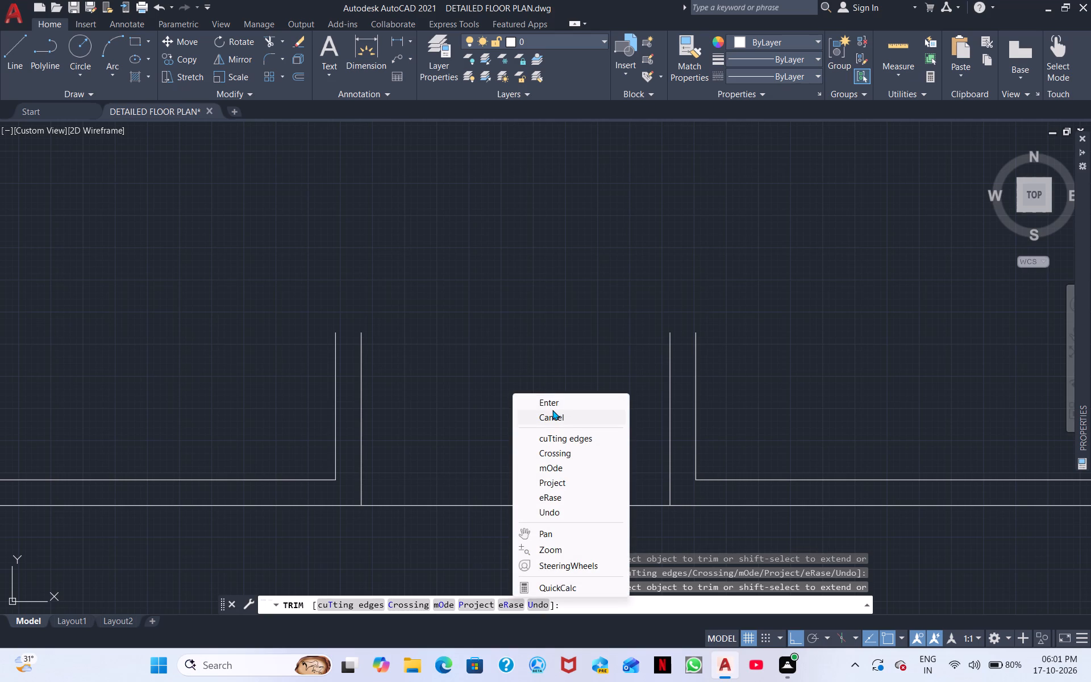
# Cap the top of the west vertical pair with a short horizontal line and end the Line command.
pyautogui.click(9, 50)
pyautogui.scroll(1, 308, 348)
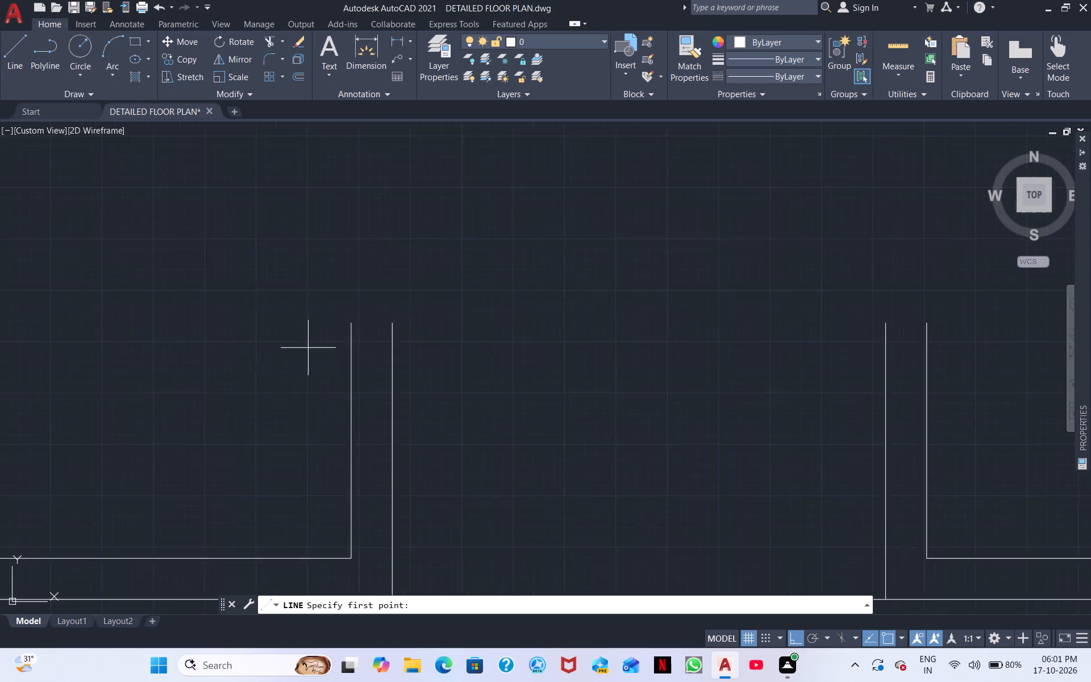
pyautogui.scroll(1, 308, 348)
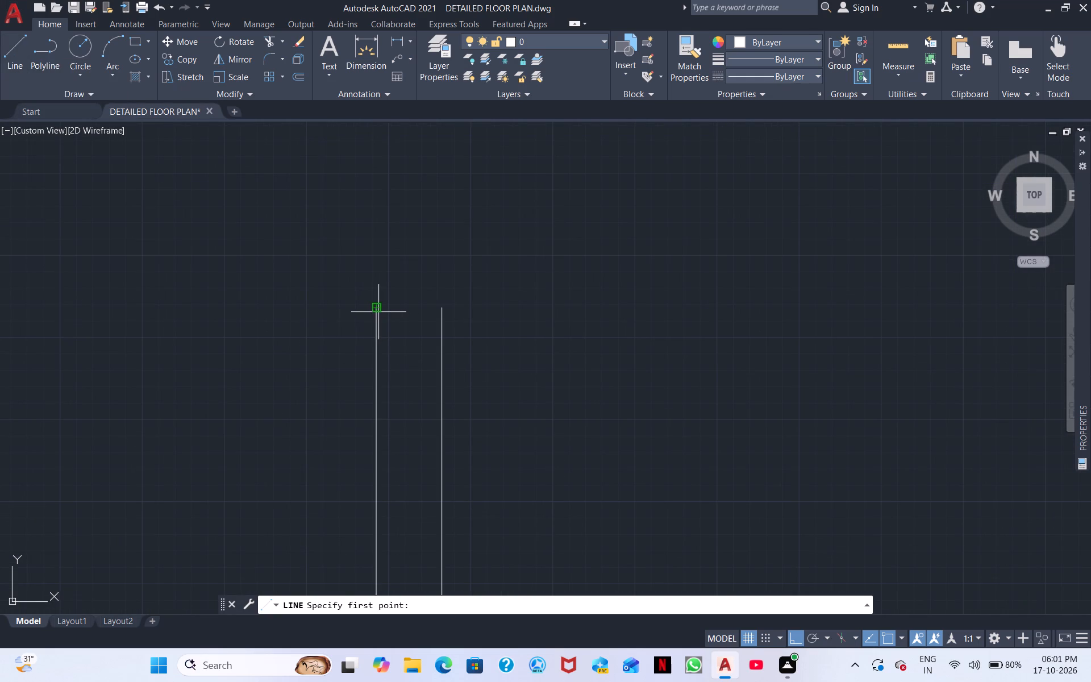
pyautogui.click(378, 312)
pyautogui.click(442, 309)
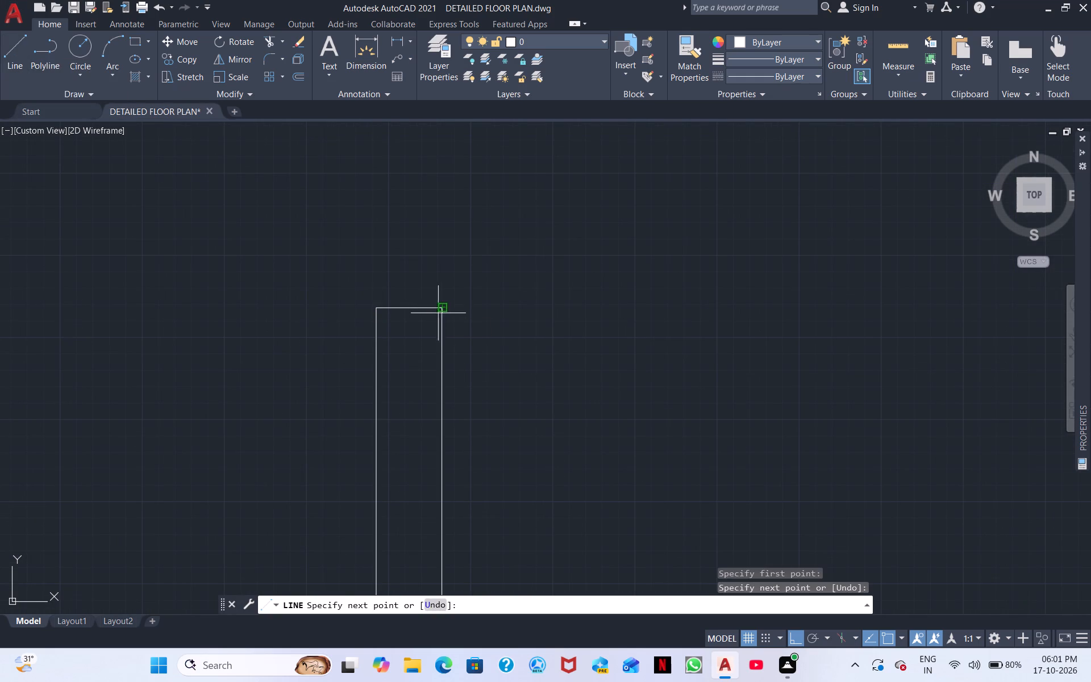
pyautogui.rightClick(495, 315)
pyautogui.click(525, 337)
# Cap the top of the east vertical pair with a short horizontal line and end the Line command.
pyautogui.scroll(-1, 672, 345)
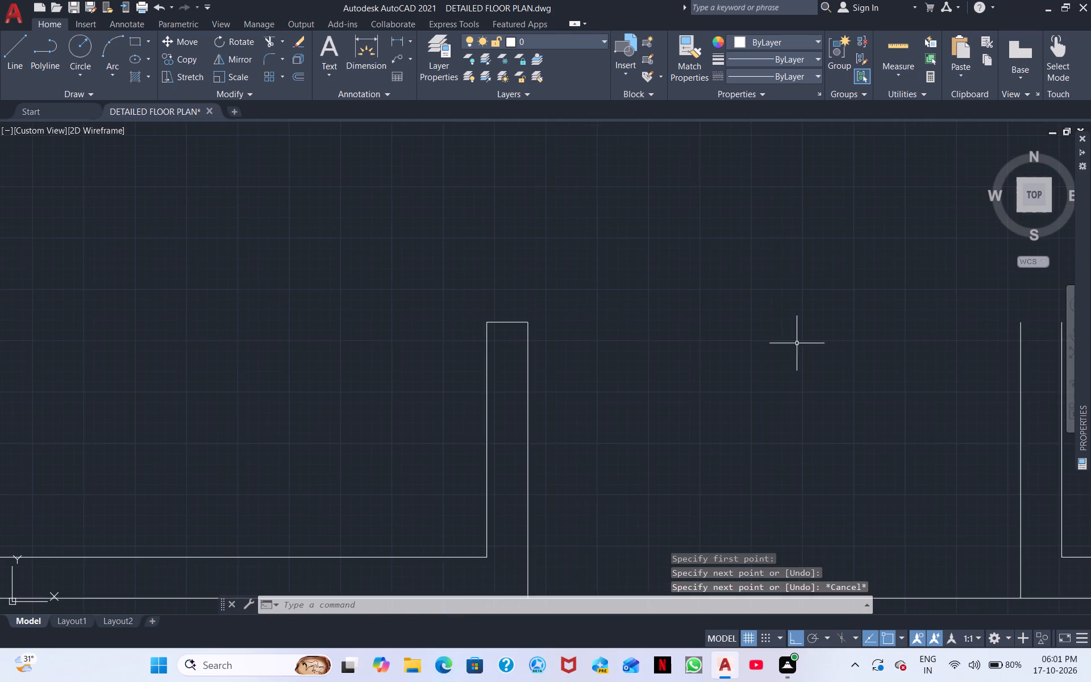
pyautogui.moveTo(792, 344); pyautogui.dragTo(339, 346, button='middle')
pyautogui.rightClick(320, 340)
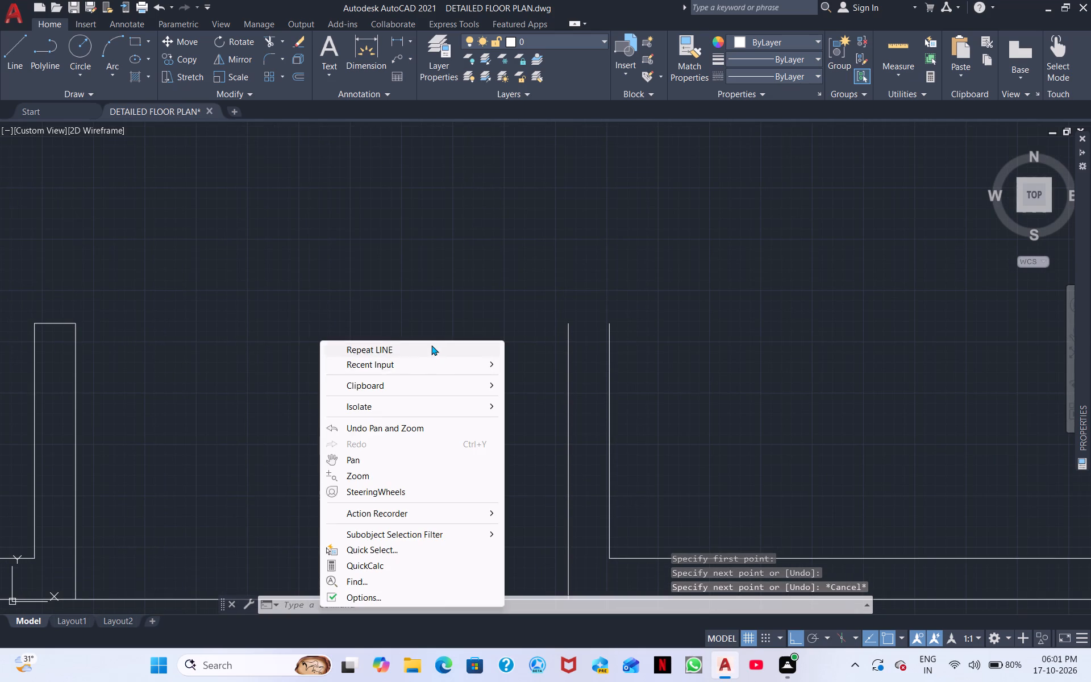
pyautogui.click(431, 345)
pyautogui.click(568, 327)
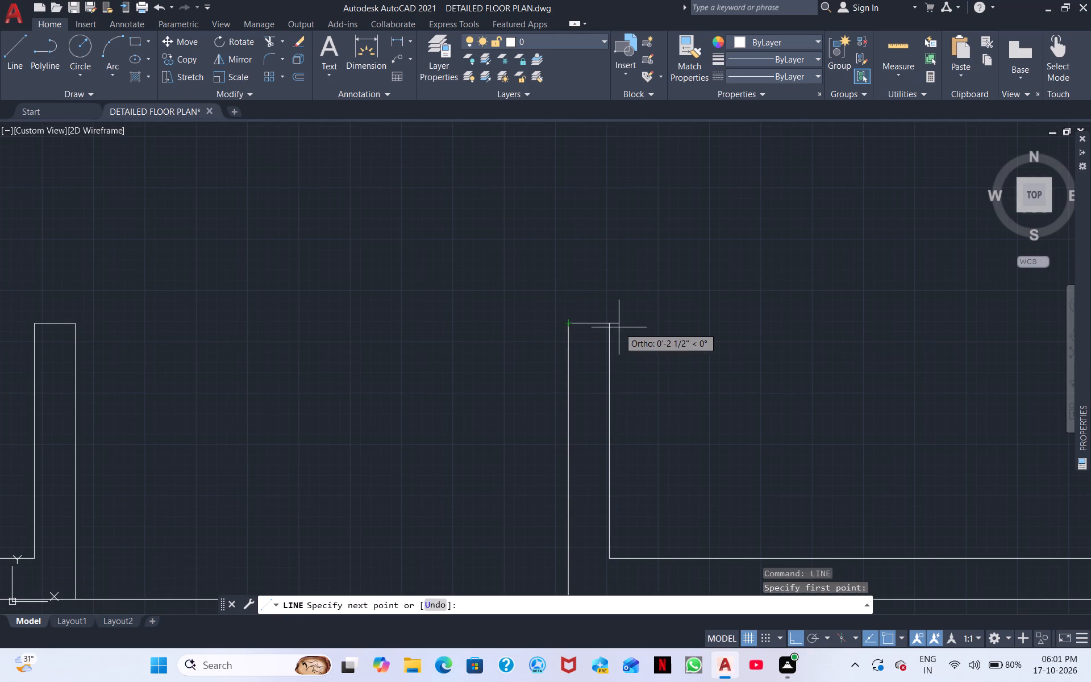
pyautogui.click(611, 325)
pyautogui.rightClick(676, 326)
pyautogui.click(701, 348)
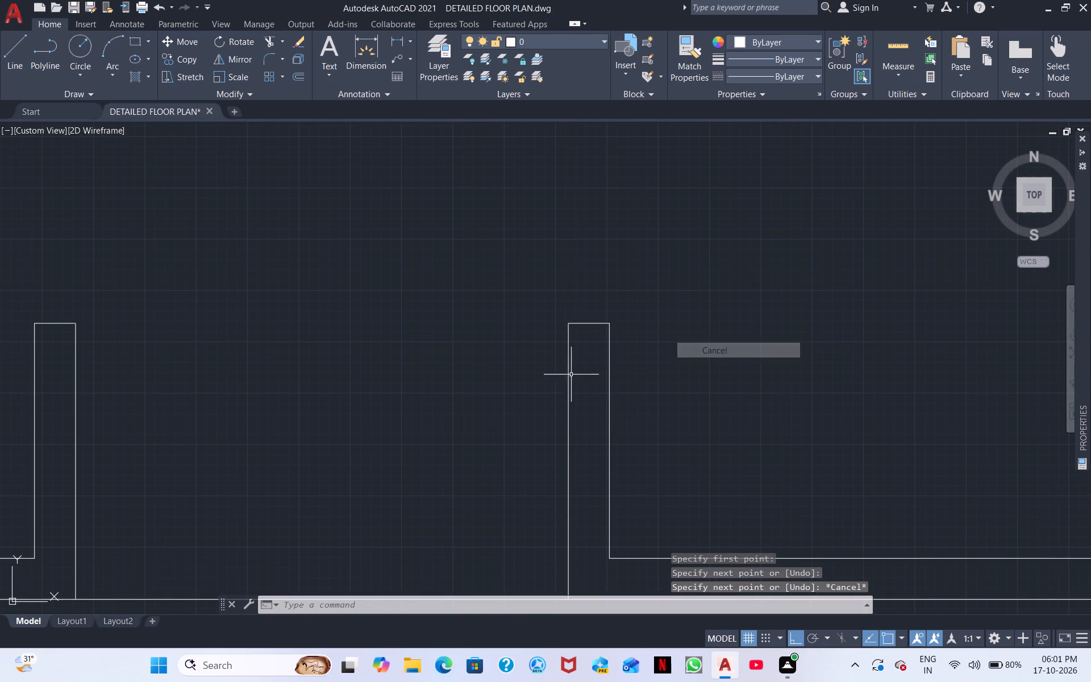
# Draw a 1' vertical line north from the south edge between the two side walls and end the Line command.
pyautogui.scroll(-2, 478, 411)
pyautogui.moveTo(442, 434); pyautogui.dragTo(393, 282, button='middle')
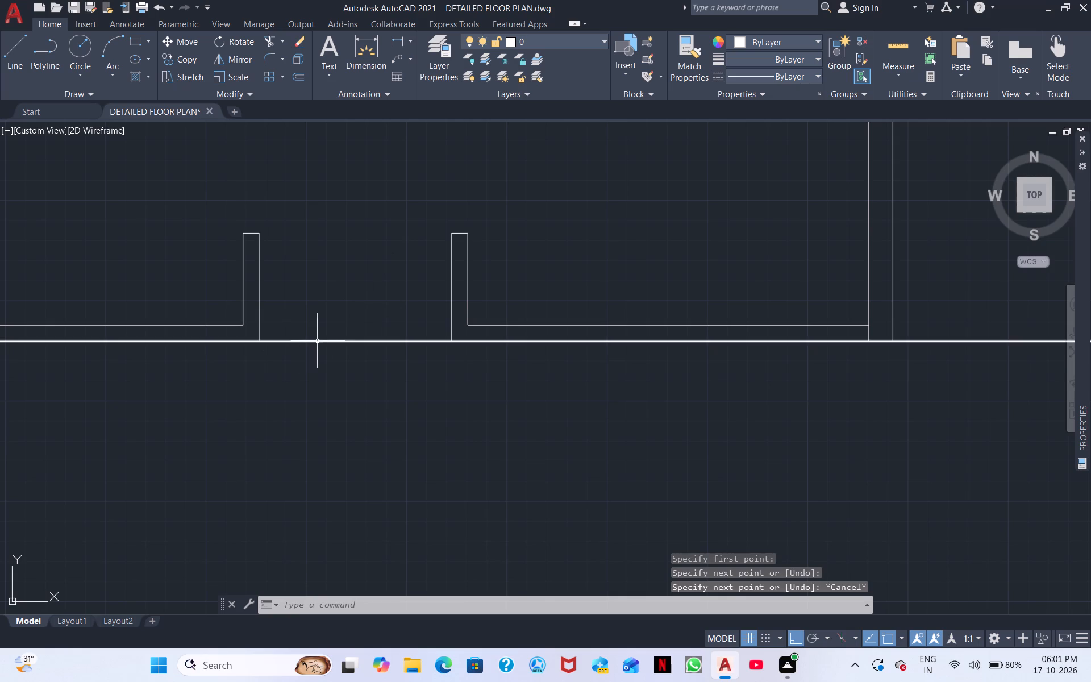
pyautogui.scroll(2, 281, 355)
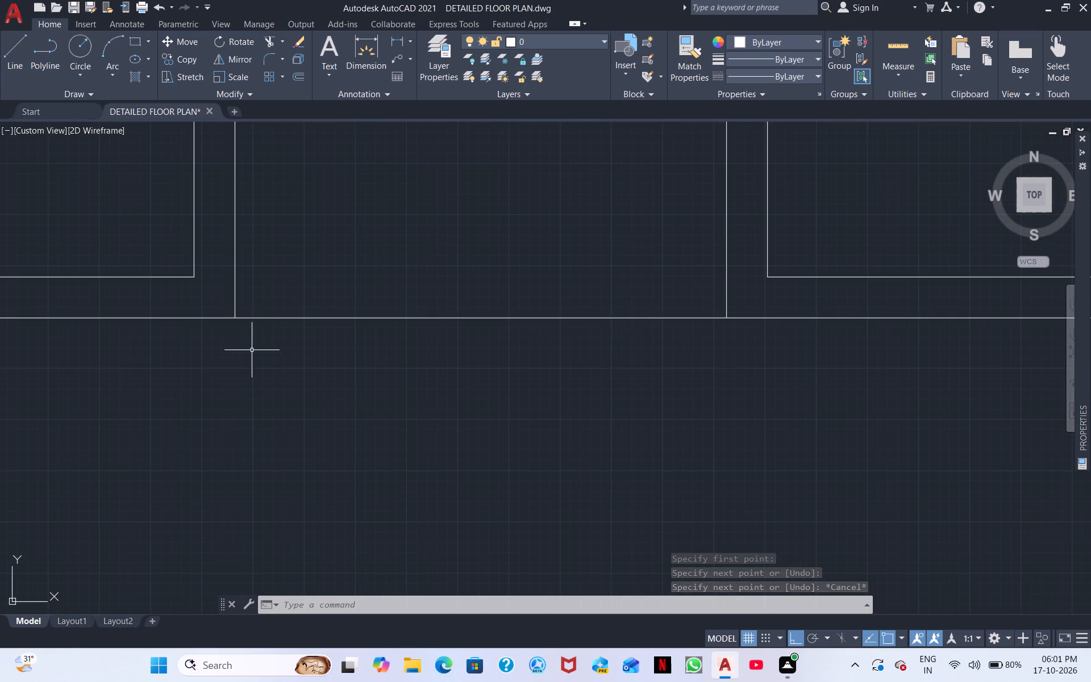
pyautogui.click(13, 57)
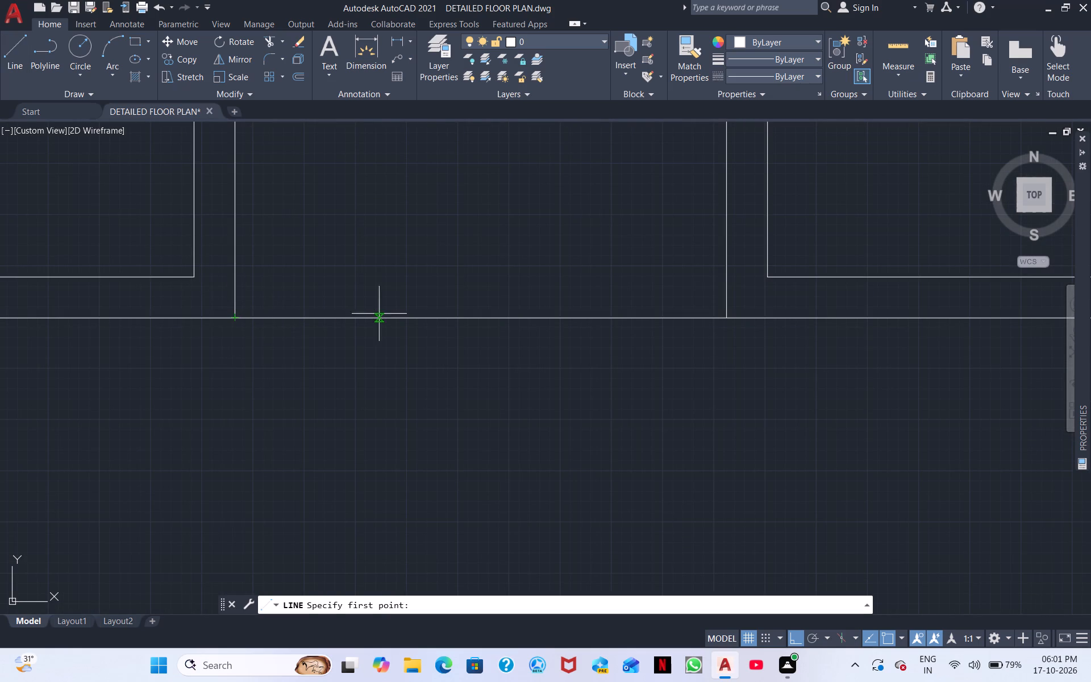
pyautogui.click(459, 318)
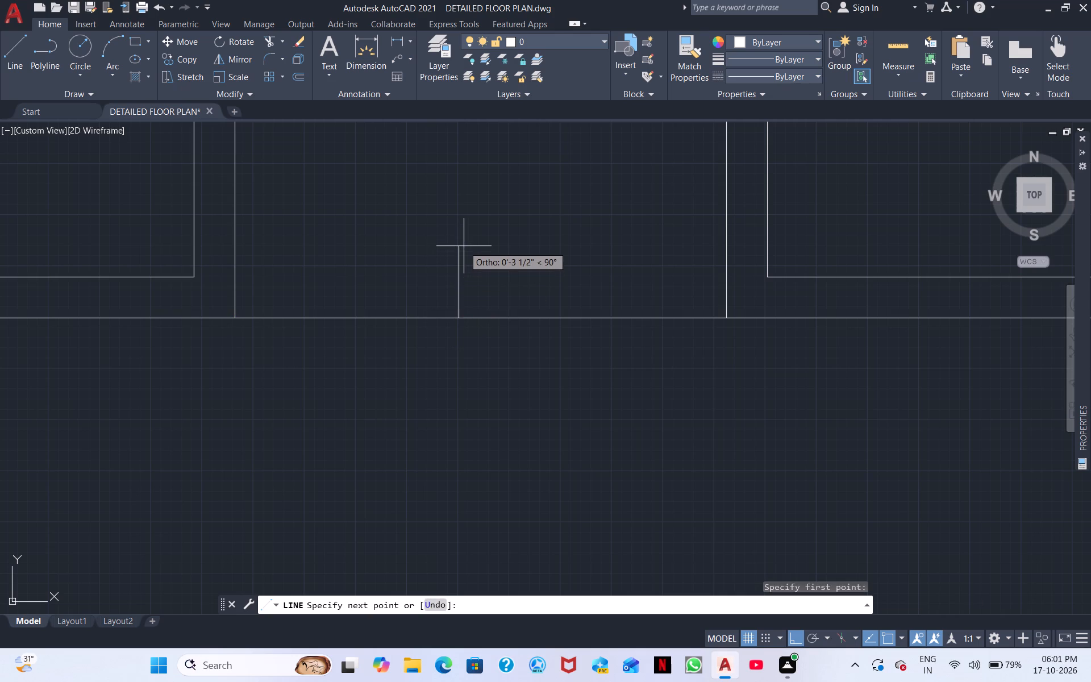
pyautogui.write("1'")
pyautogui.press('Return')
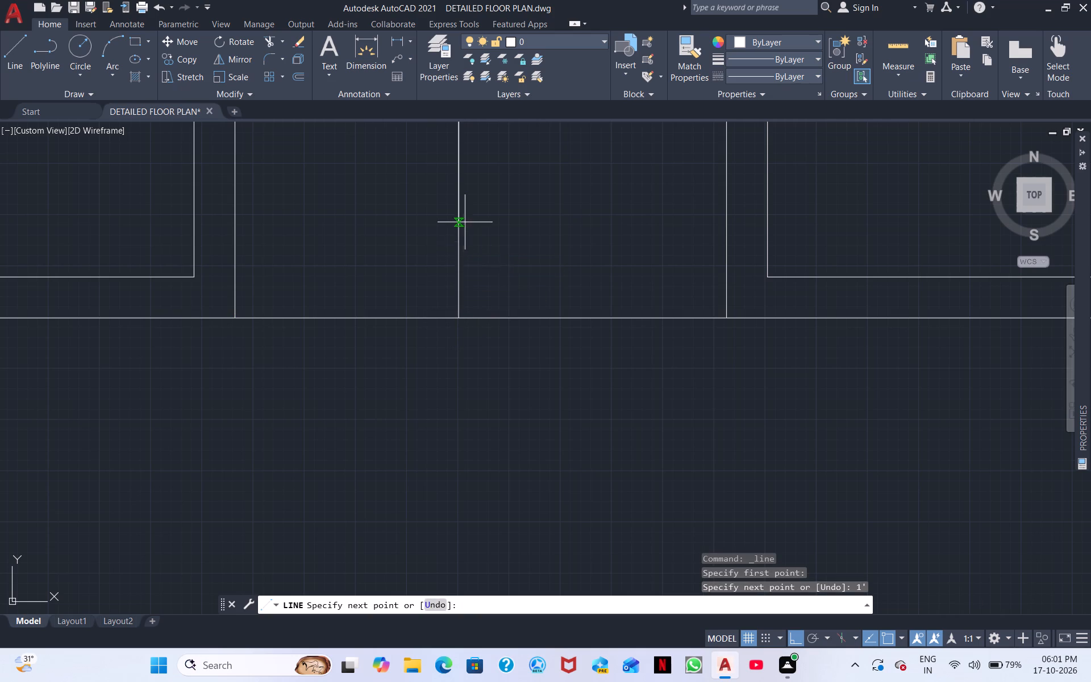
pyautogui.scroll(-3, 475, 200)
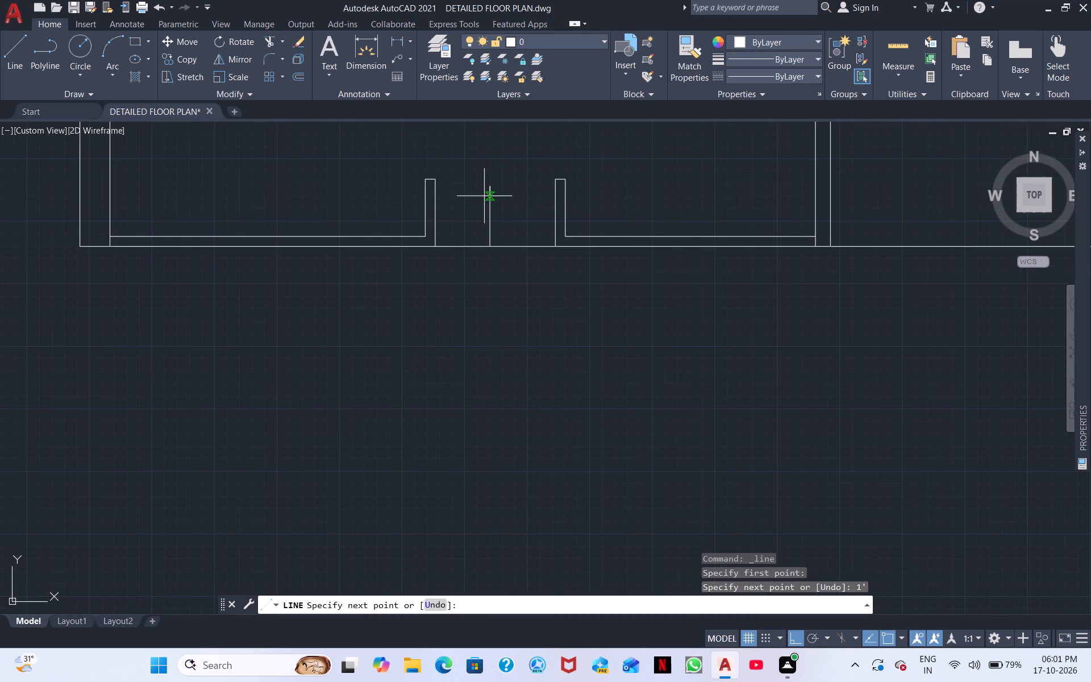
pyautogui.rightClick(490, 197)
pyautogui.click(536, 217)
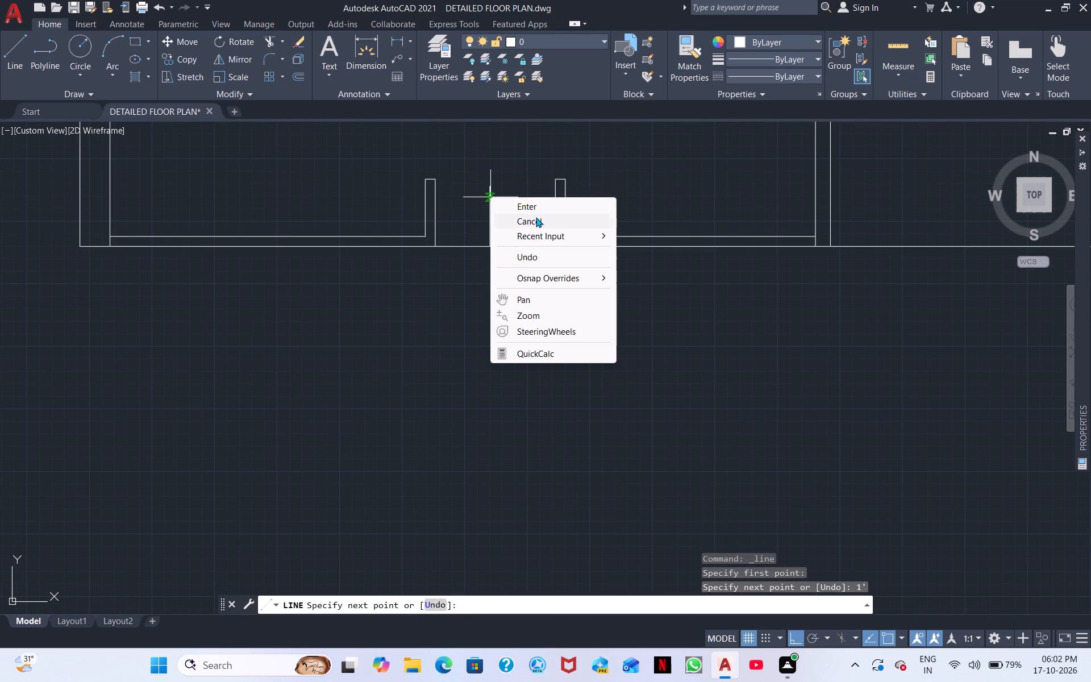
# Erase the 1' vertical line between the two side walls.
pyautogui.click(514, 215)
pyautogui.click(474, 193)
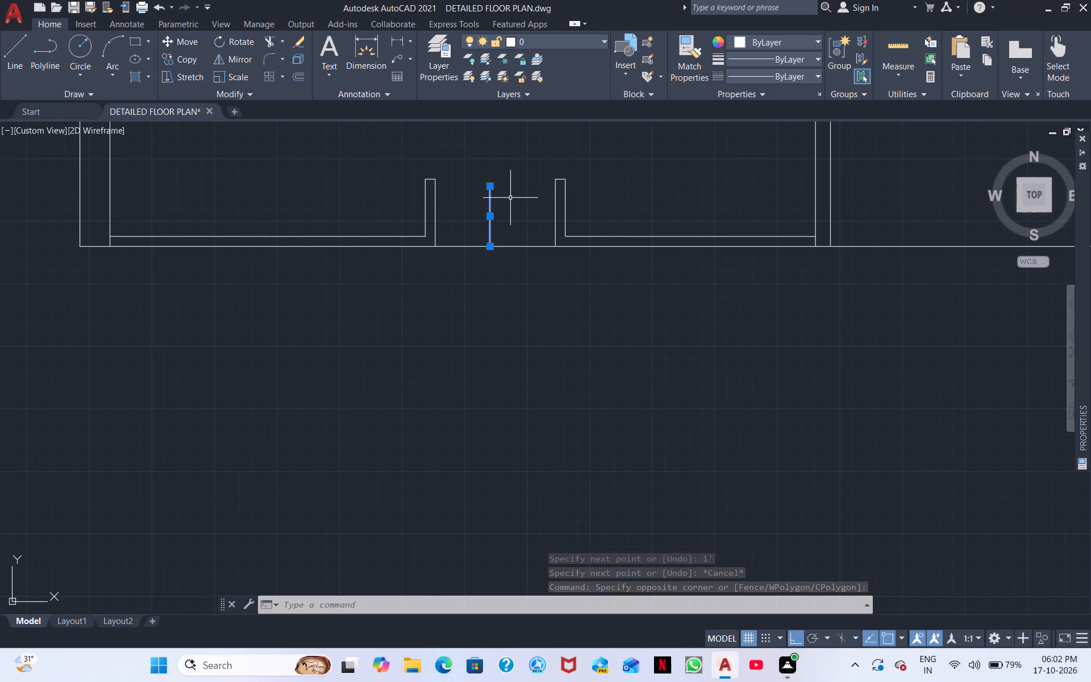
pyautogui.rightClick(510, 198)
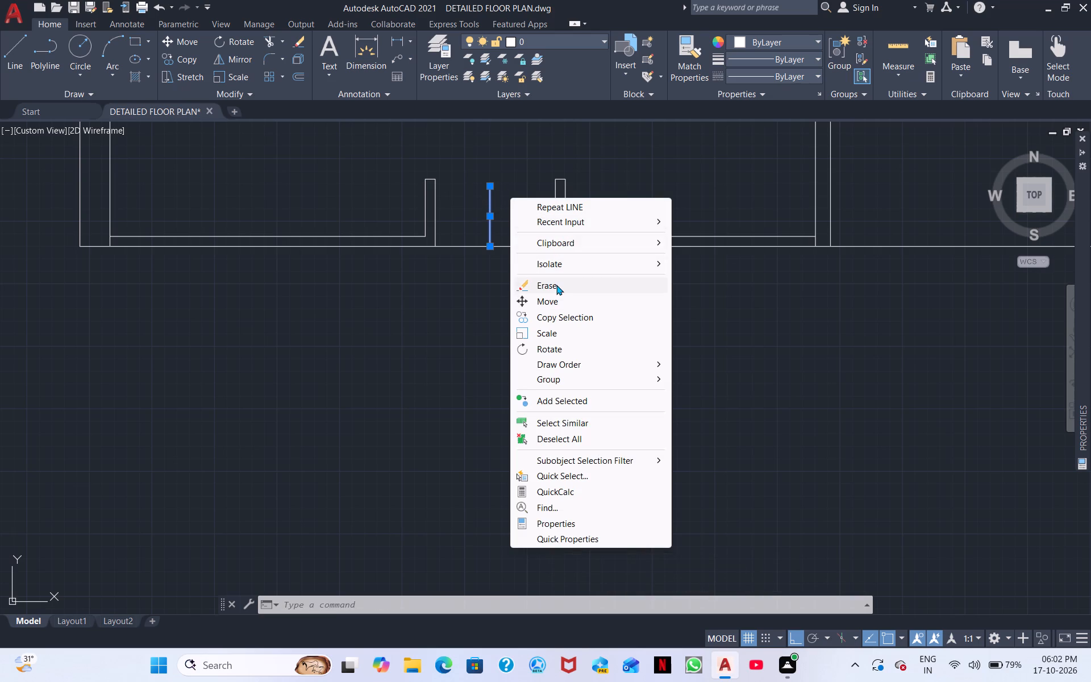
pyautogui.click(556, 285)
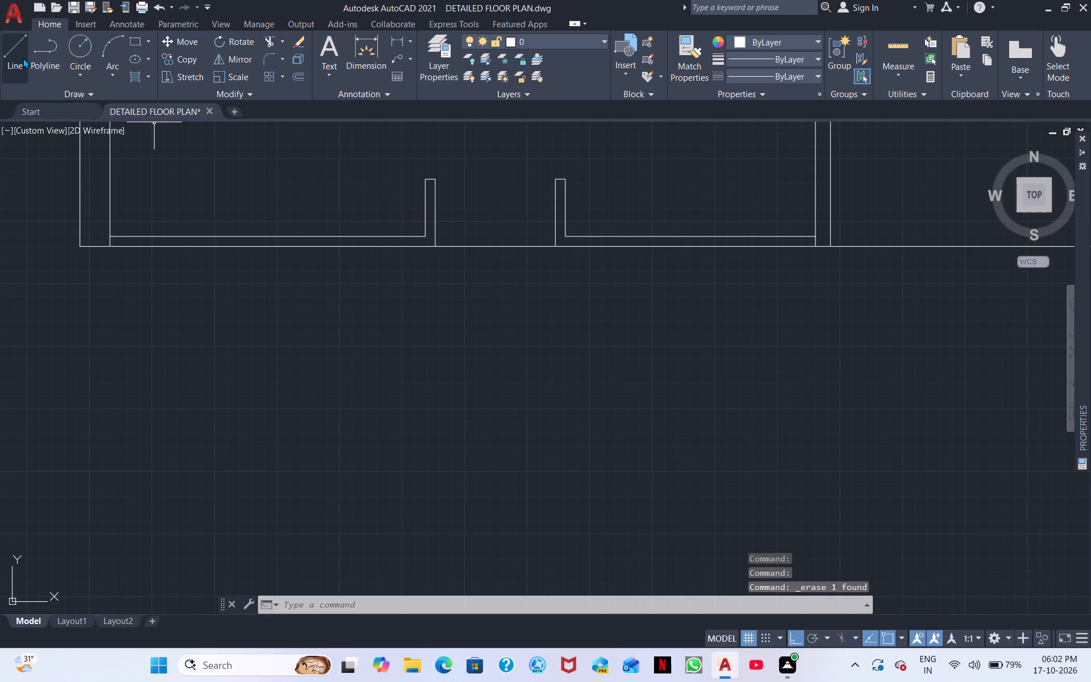
# Draw a horizontal line joining the tops of the side walls' inner faces and end the Line command.
pyautogui.click(15, 55)
pyautogui.scroll(2, 398, 140)
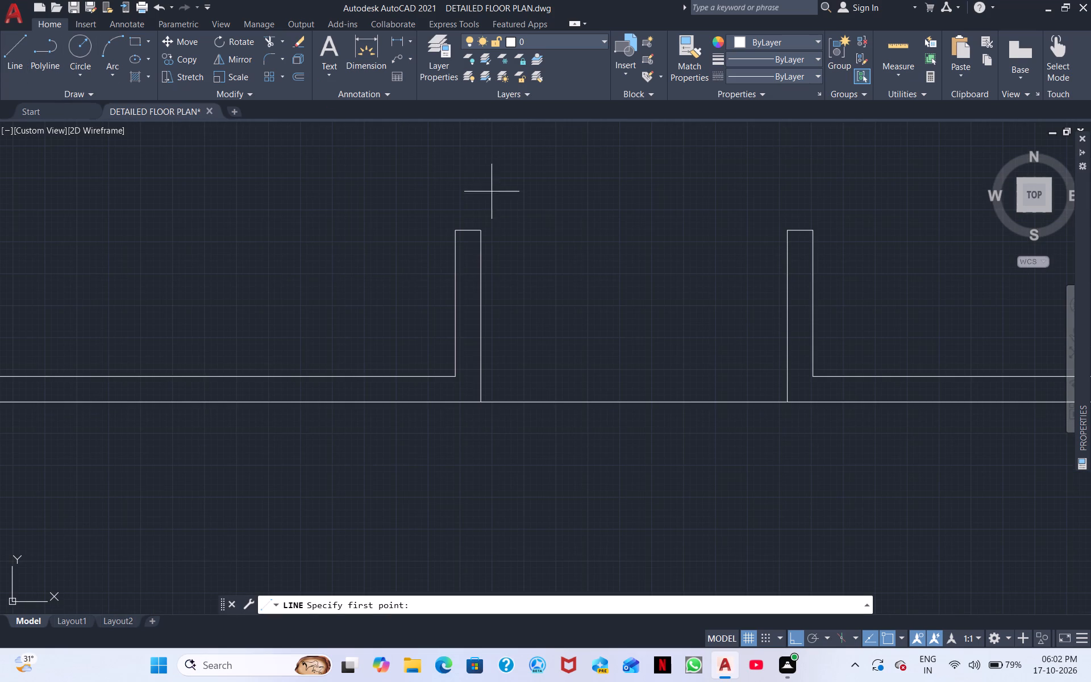
pyautogui.click(484, 226)
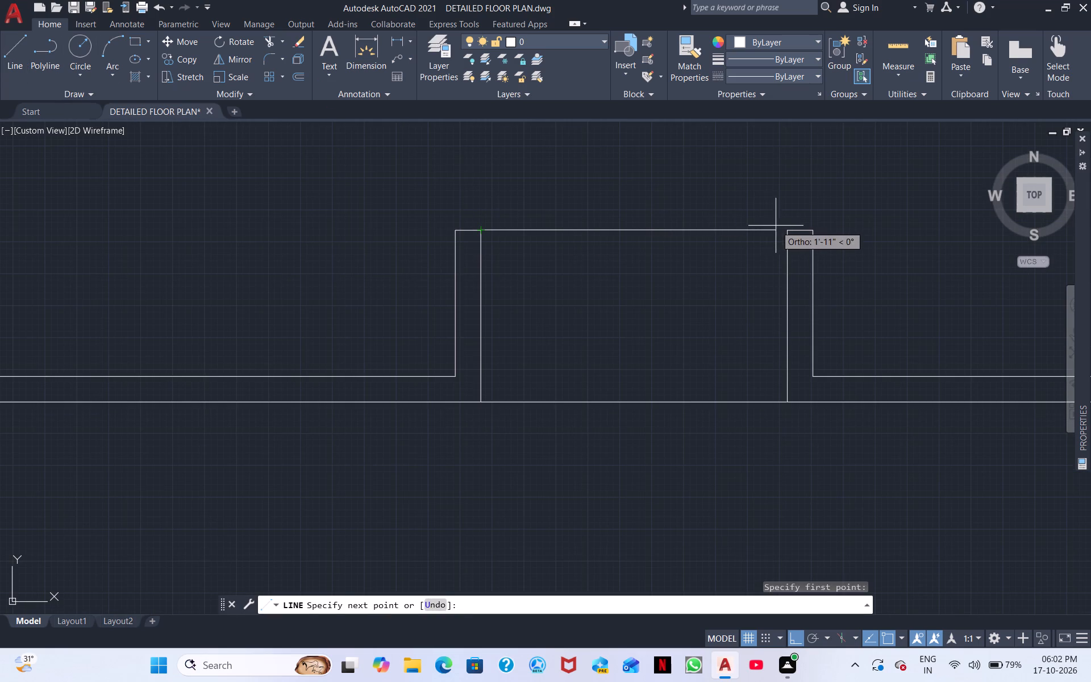
pyautogui.click(785, 226)
pyautogui.rightClick(686, 276)
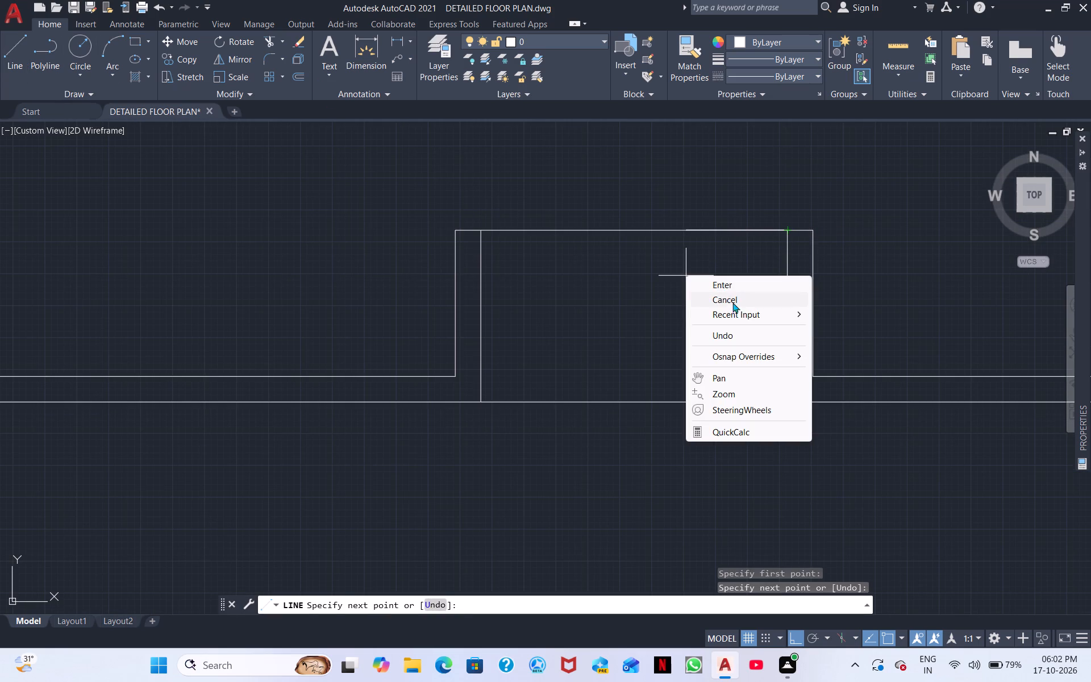
pyautogui.click(735, 298)
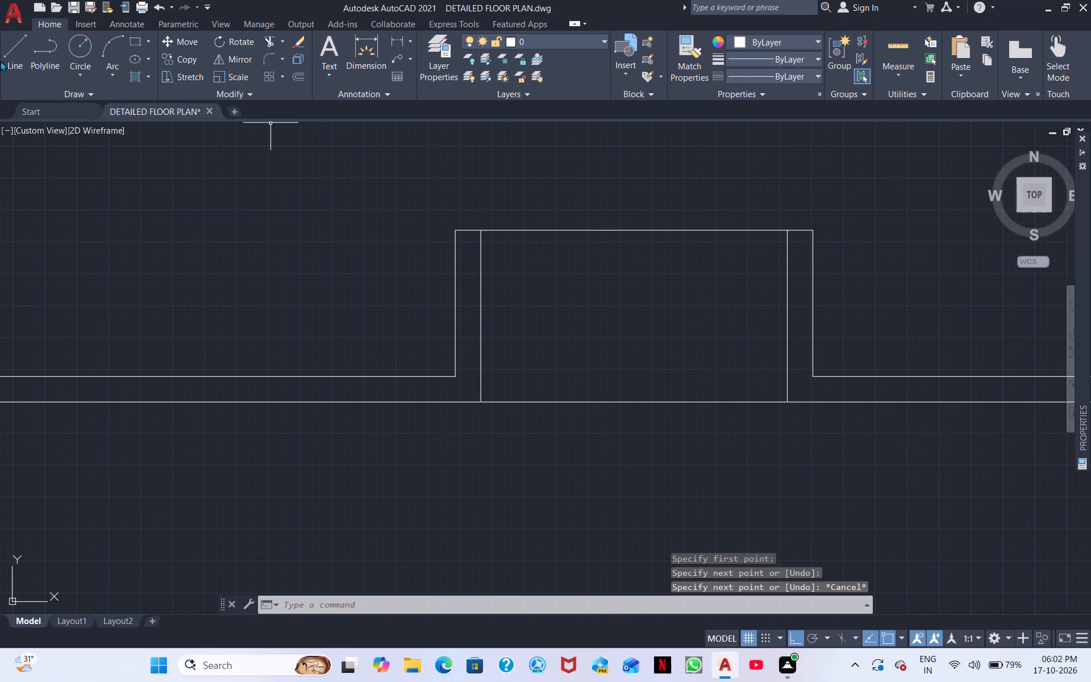
# Draw a vertical guide line from the top line's midpoint down to the south edge and end the Line command.
pyautogui.click(9, 53)
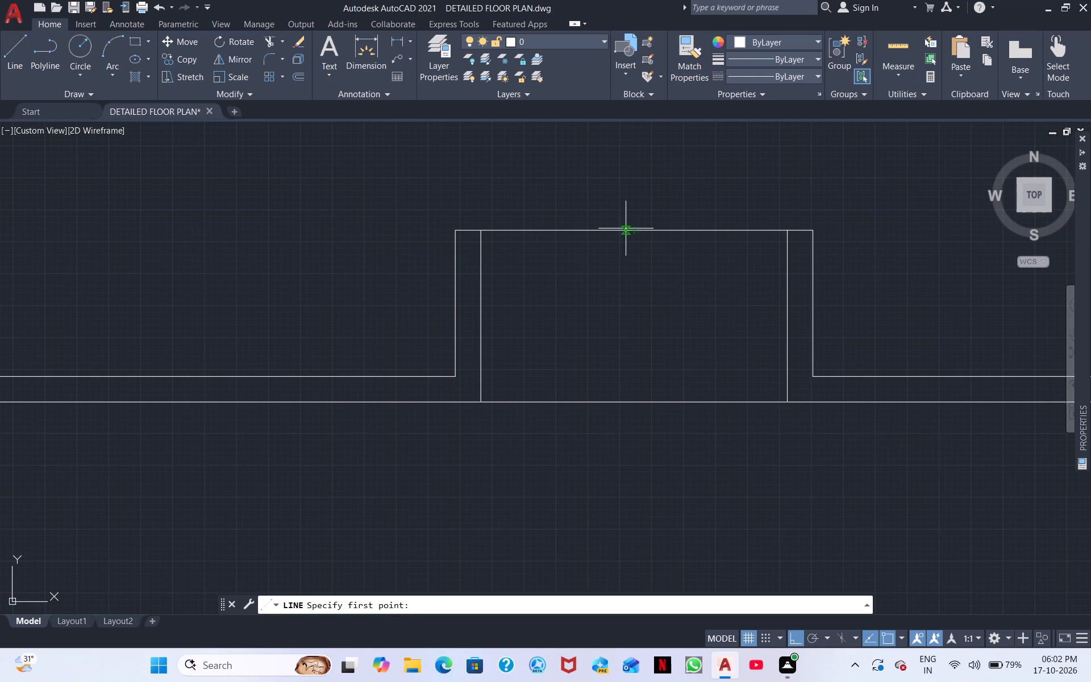
pyautogui.click(637, 229)
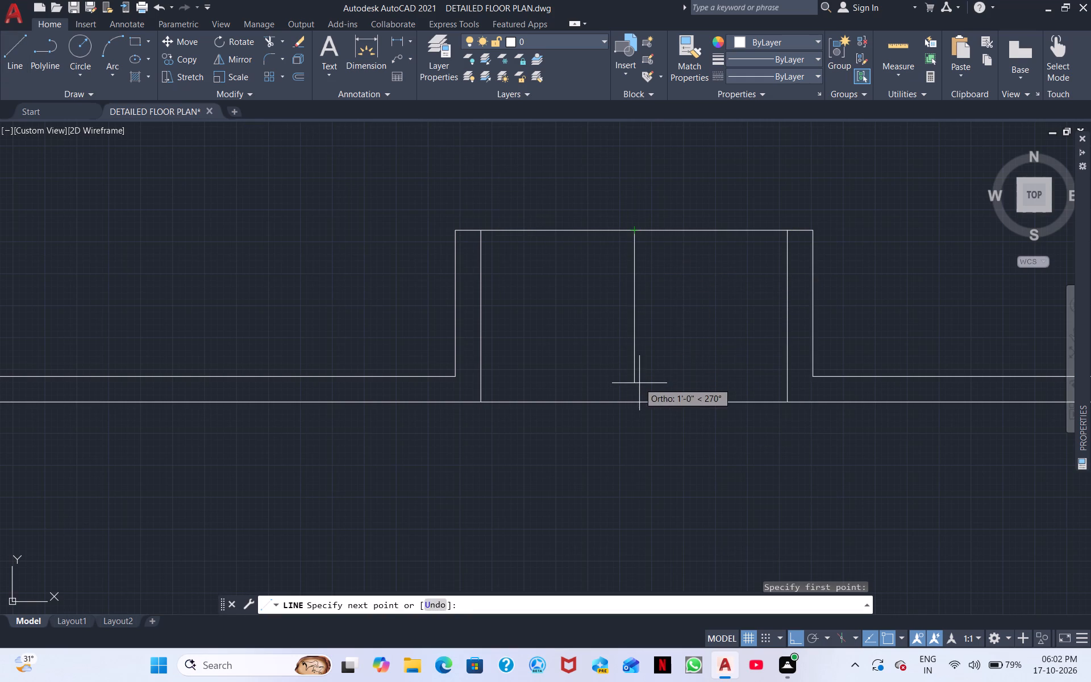
pyautogui.click(635, 400)
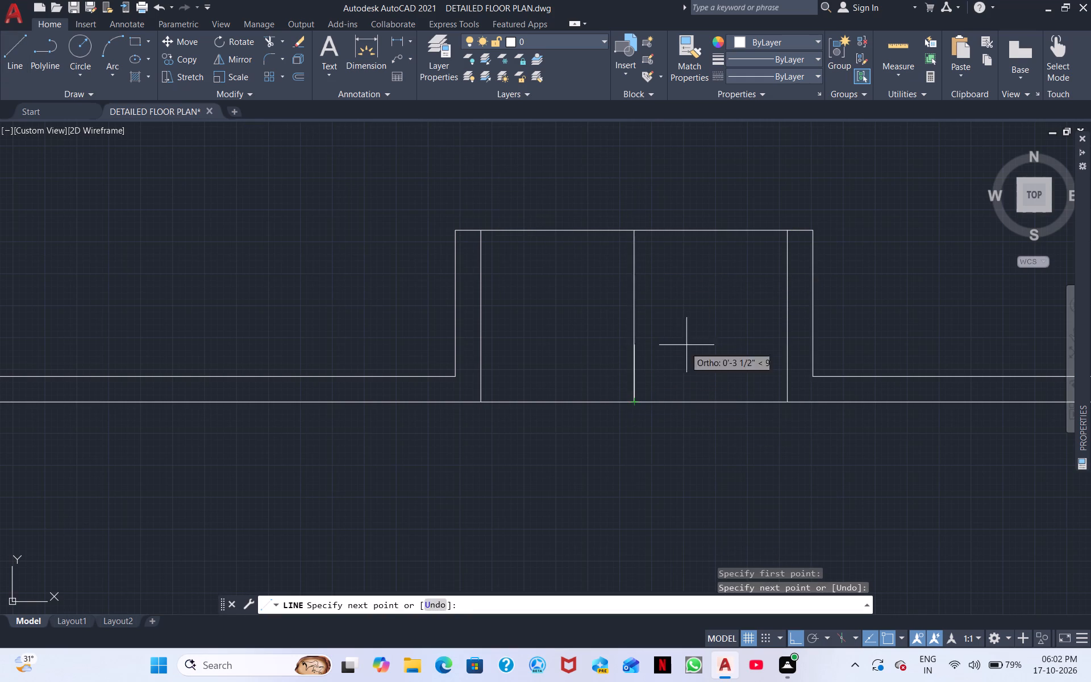
pyautogui.rightClick(714, 318)
pyautogui.click(742, 340)
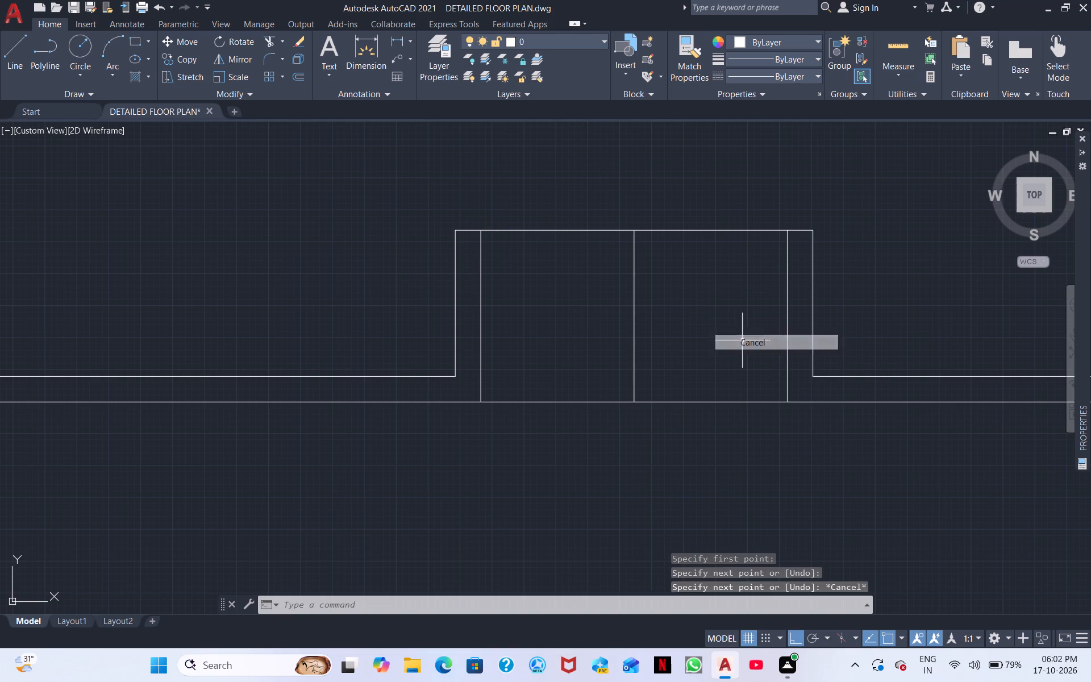
# Copy the opening's top line south twice along the guide, placing the second copy about 10" below it, and end the copying.
pyautogui.click(695, 246)
pyautogui.click(672, 208)
pyautogui.rightClick(667, 210)
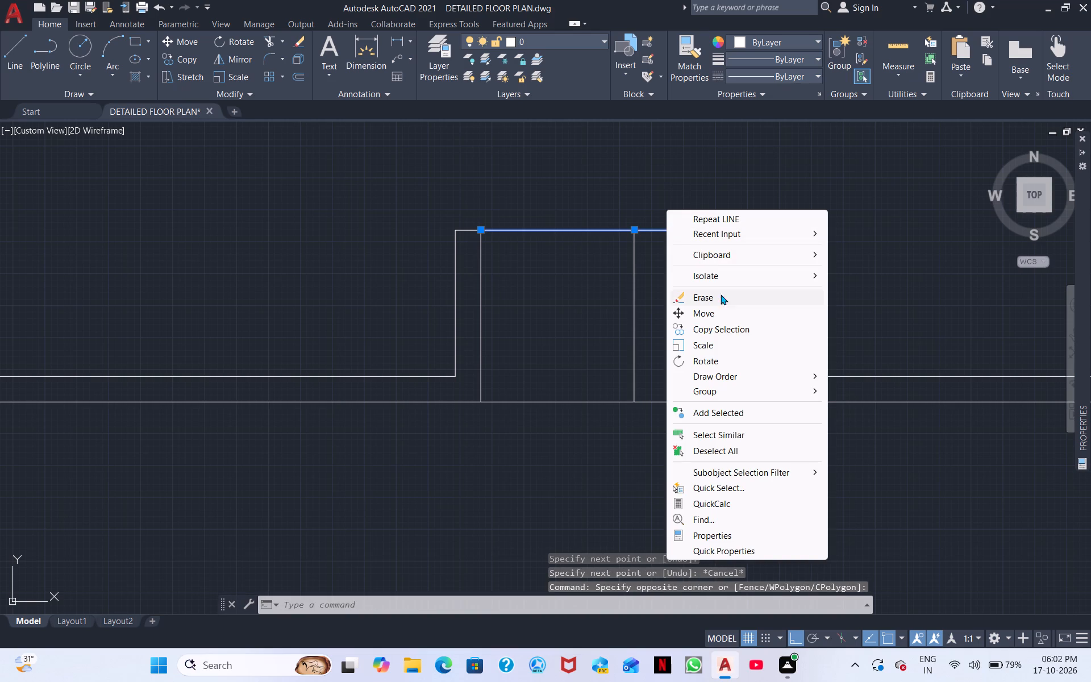
pyautogui.click(730, 329)
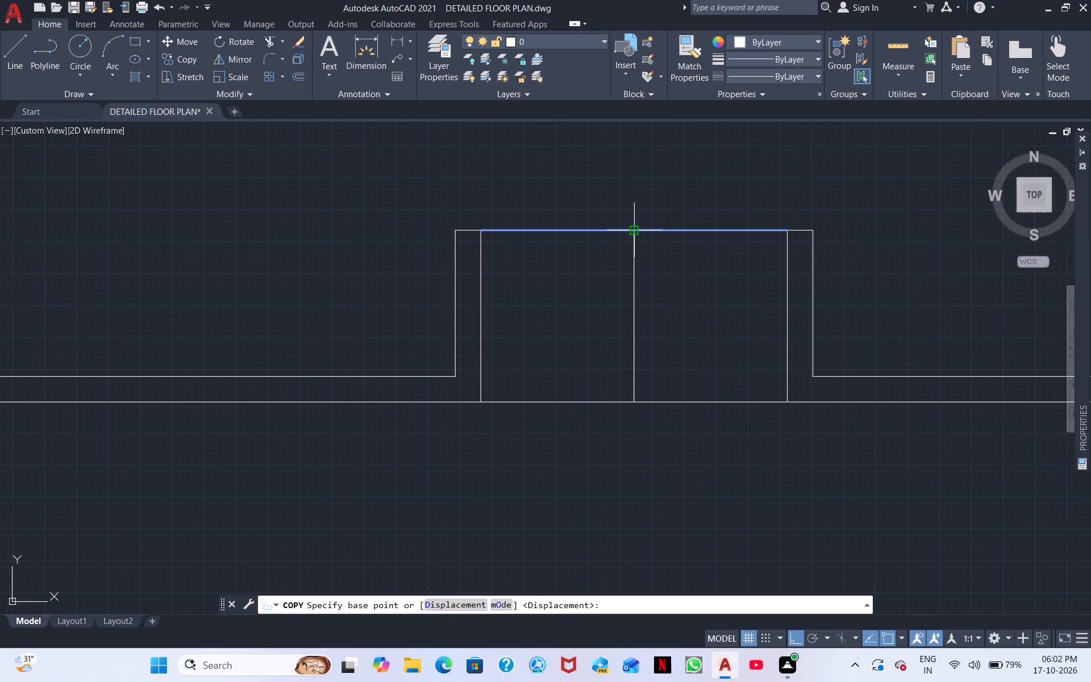
pyautogui.click(630, 231)
pyautogui.click(638, 289)
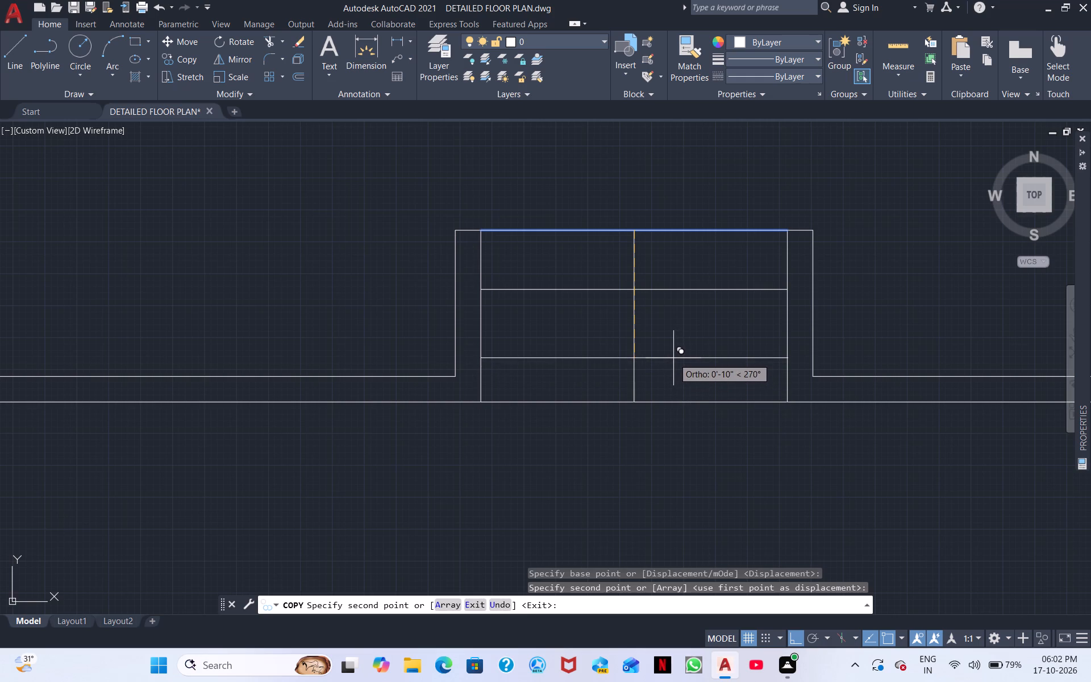
pyautogui.click(673, 358)
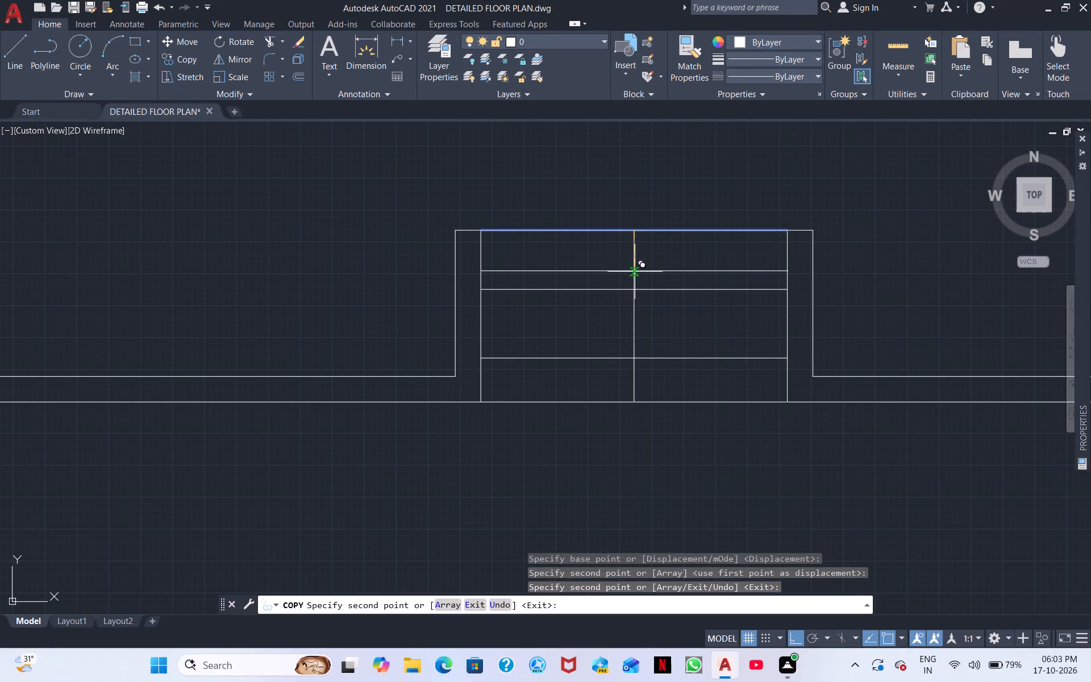
pyautogui.rightClick(672, 317)
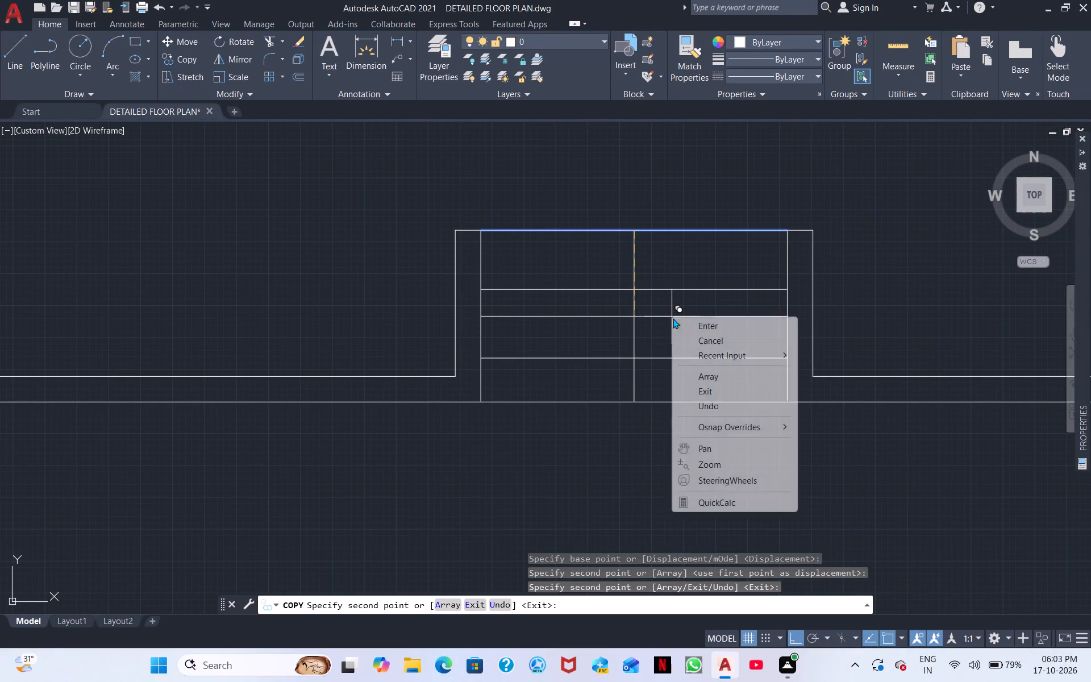
pyautogui.click(695, 338)
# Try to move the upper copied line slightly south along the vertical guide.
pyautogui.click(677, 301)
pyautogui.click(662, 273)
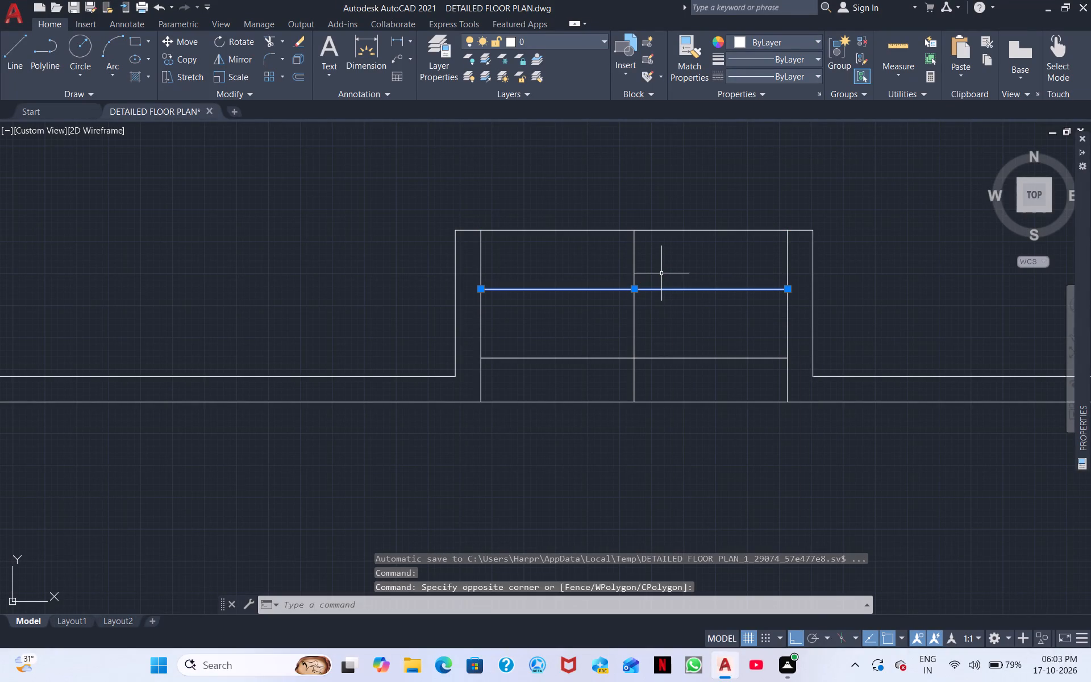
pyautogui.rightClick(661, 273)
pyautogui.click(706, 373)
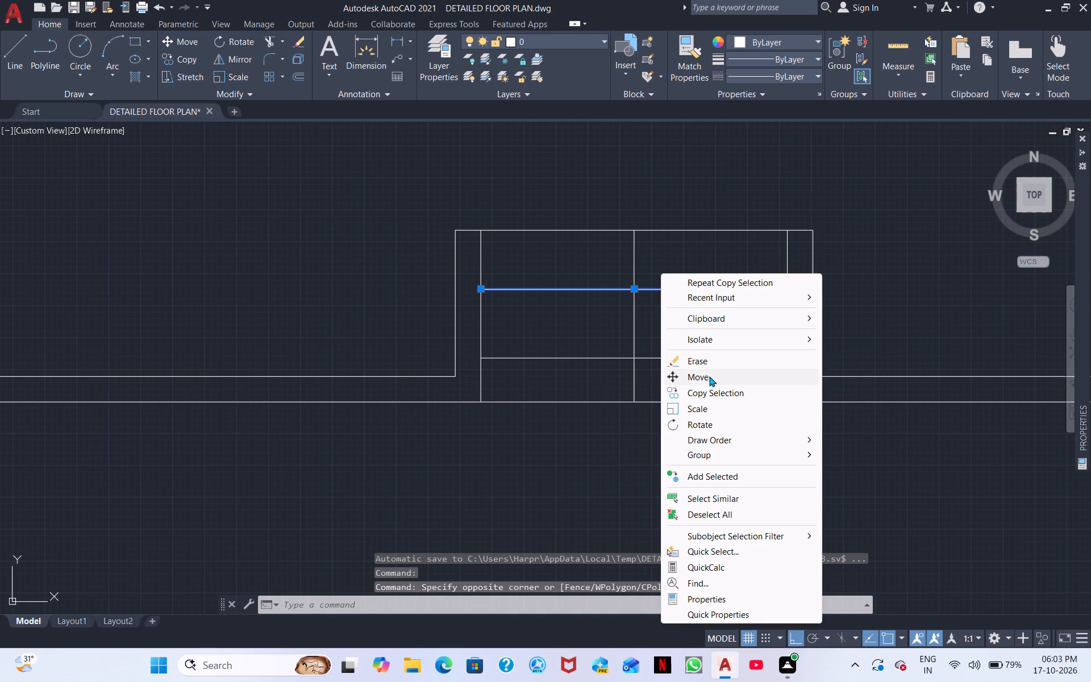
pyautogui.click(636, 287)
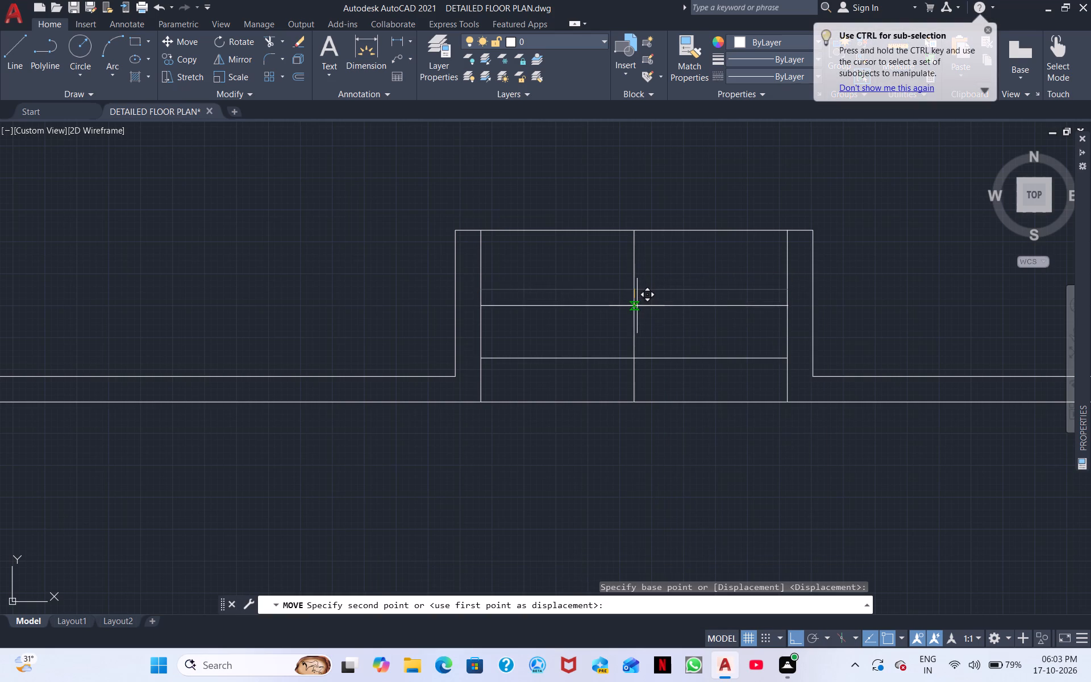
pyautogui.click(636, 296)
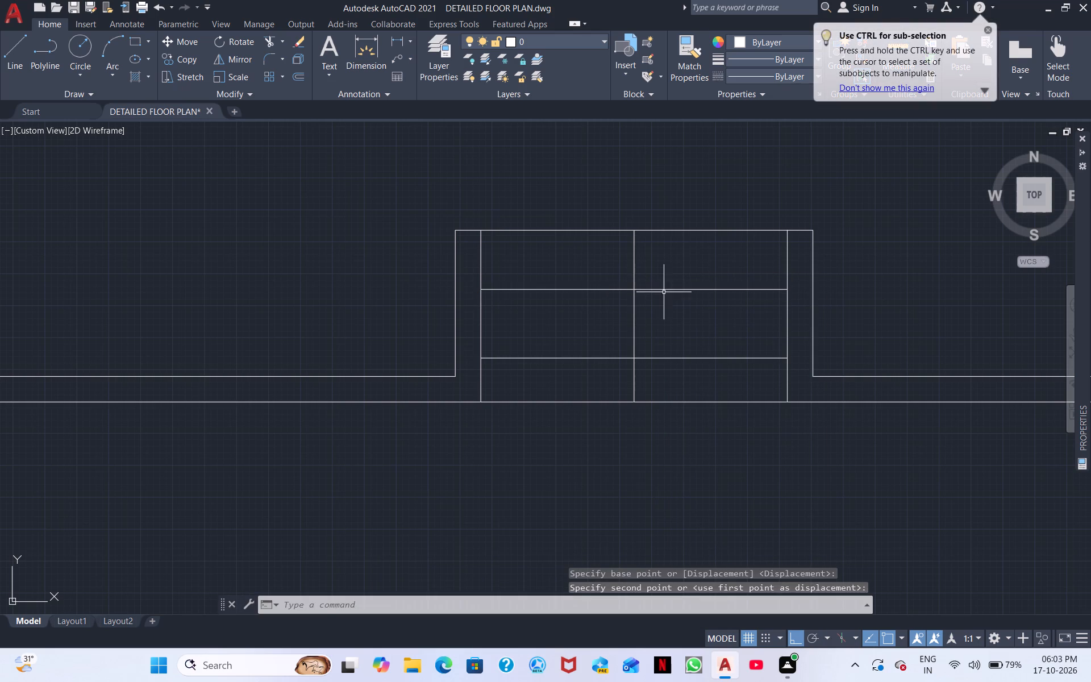
# Move the upper copied line slightly south along the guide, using its midpoint as the base point.
pyautogui.click(671, 294)
pyautogui.click(667, 276)
pyautogui.rightClick(667, 278)
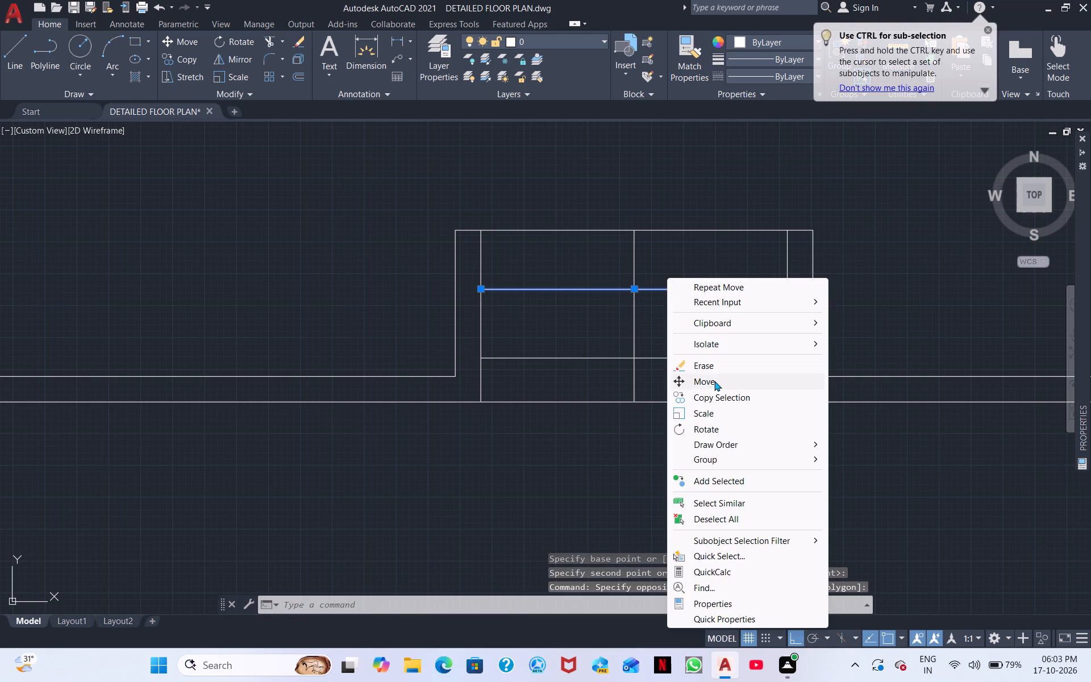
pyautogui.click(714, 381)
pyautogui.click(634, 285)
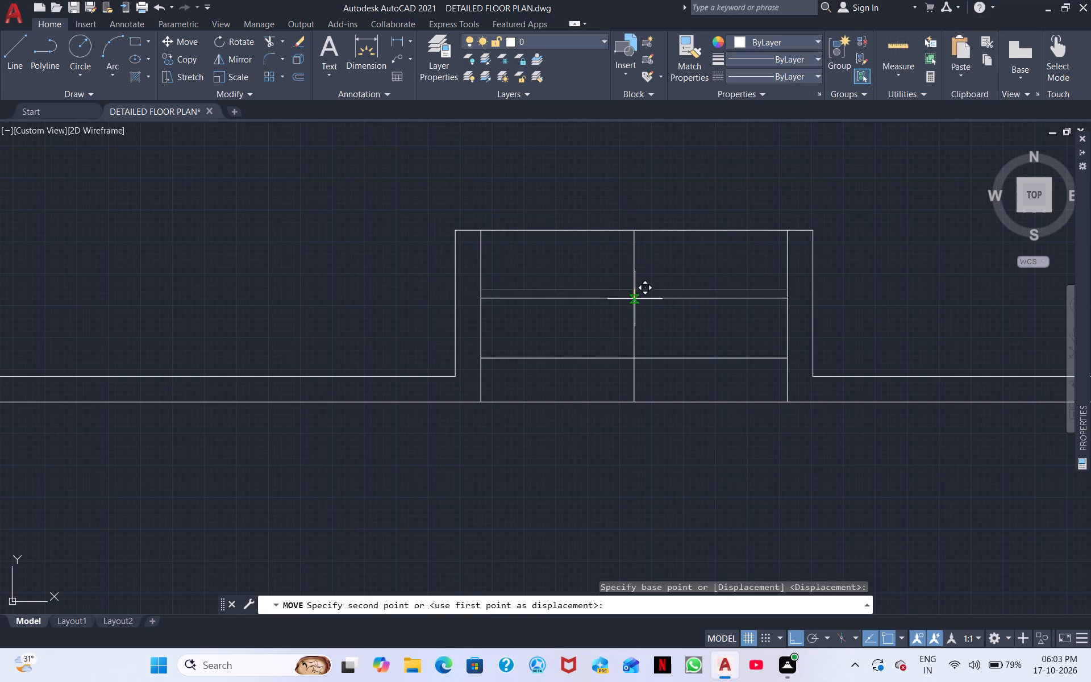
pyautogui.click(635, 303)
# Erase the vertical guide line from the middle of the opening.
pyautogui.scroll(-1, 660, 299)
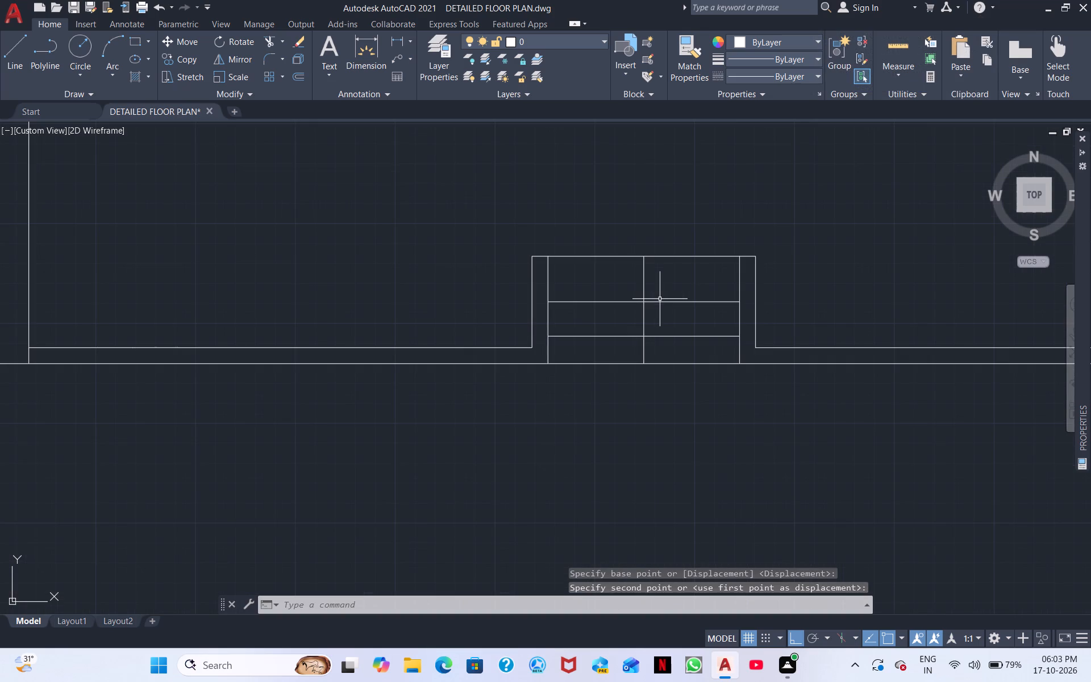
pyautogui.scroll(2, 642, 274)
pyautogui.scroll(-1, 642, 274)
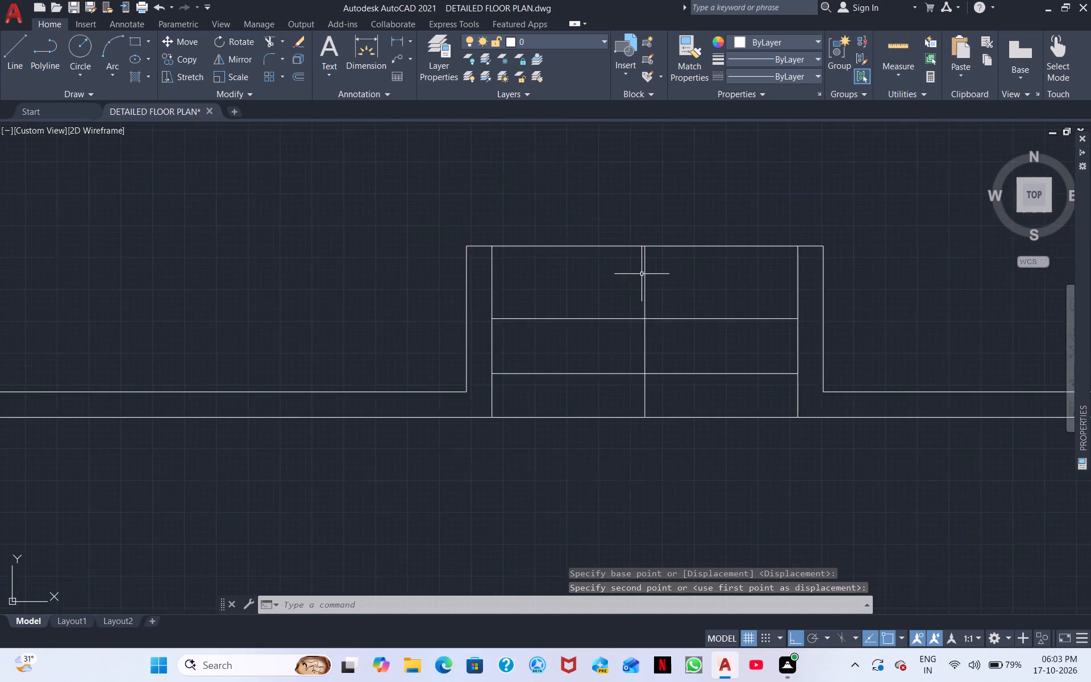
pyautogui.scroll(-4, 642, 274)
pyautogui.scroll(4, 642, 274)
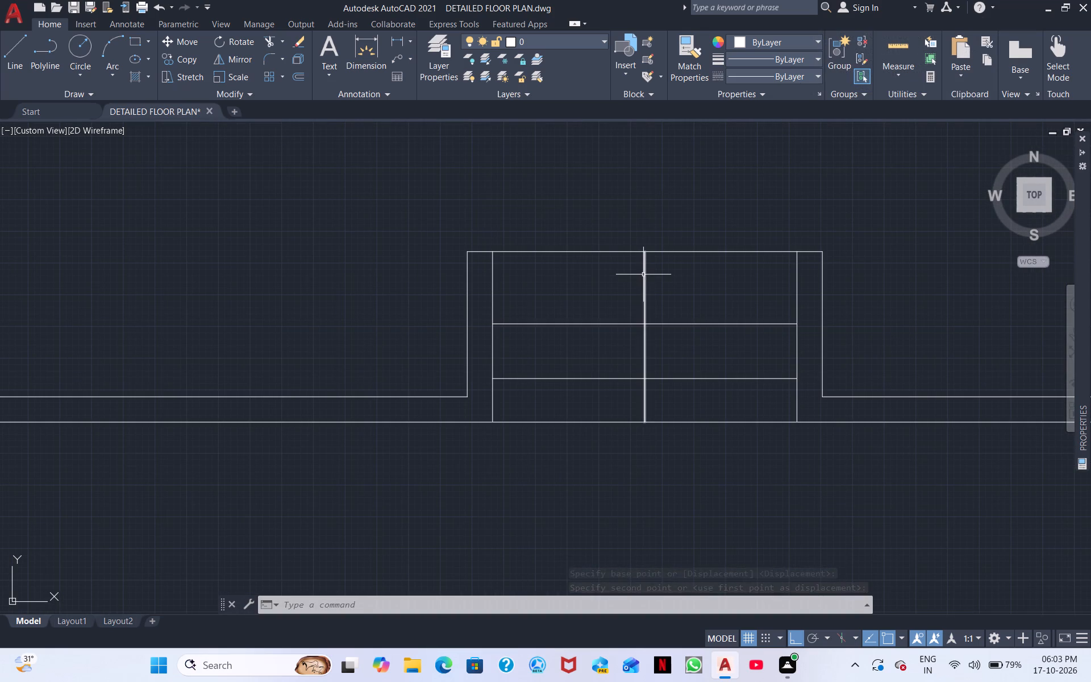
pyautogui.click(643, 275)
pyautogui.rightClick(678, 275)
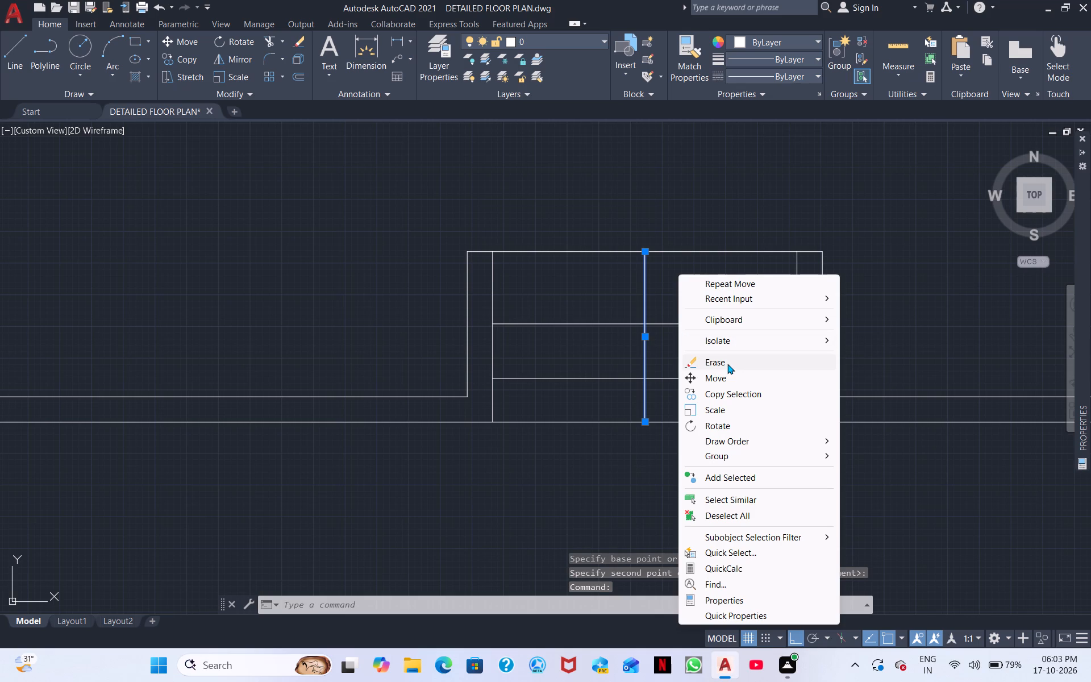
pyautogui.click(727, 363)
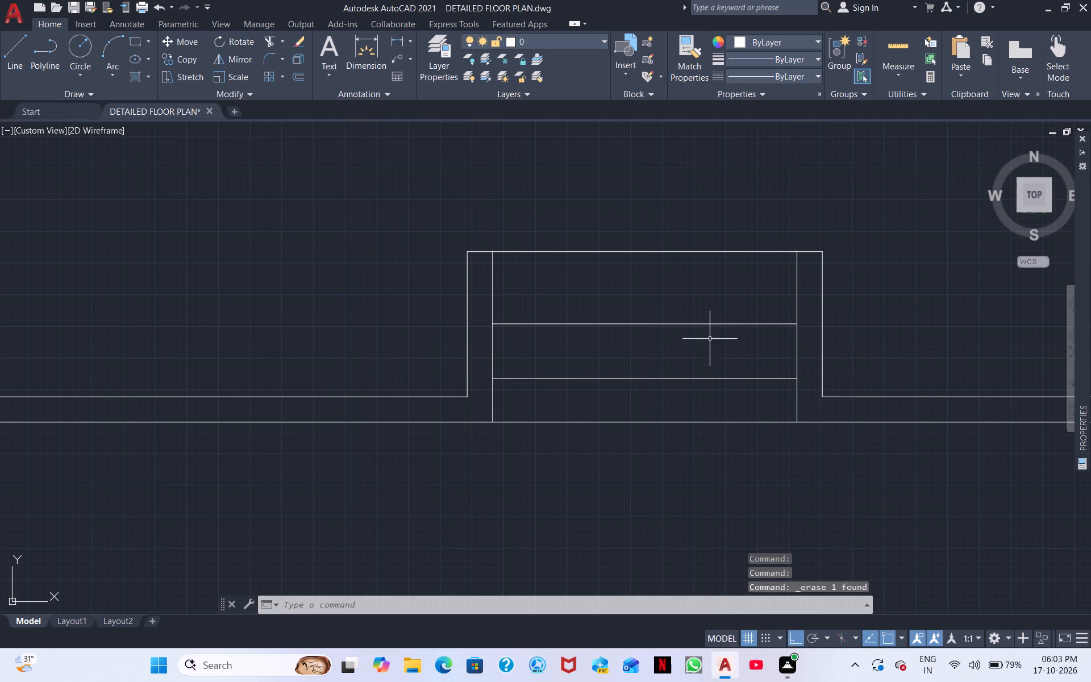
pyautogui.scroll(-2, 657, 280)
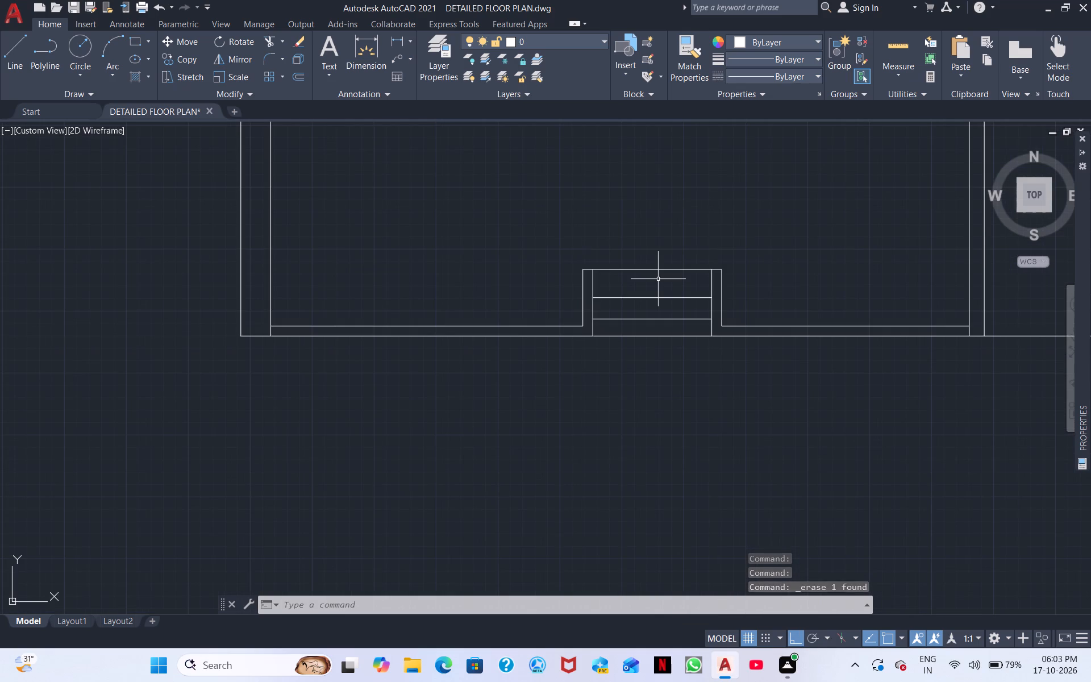
# Erase the continuous outer line along the south edge of the original floor plan.
pyautogui.scroll(-1, 658, 279)
pyautogui.moveTo(741, 275); pyautogui.dragTo(392, 304, button='middle')
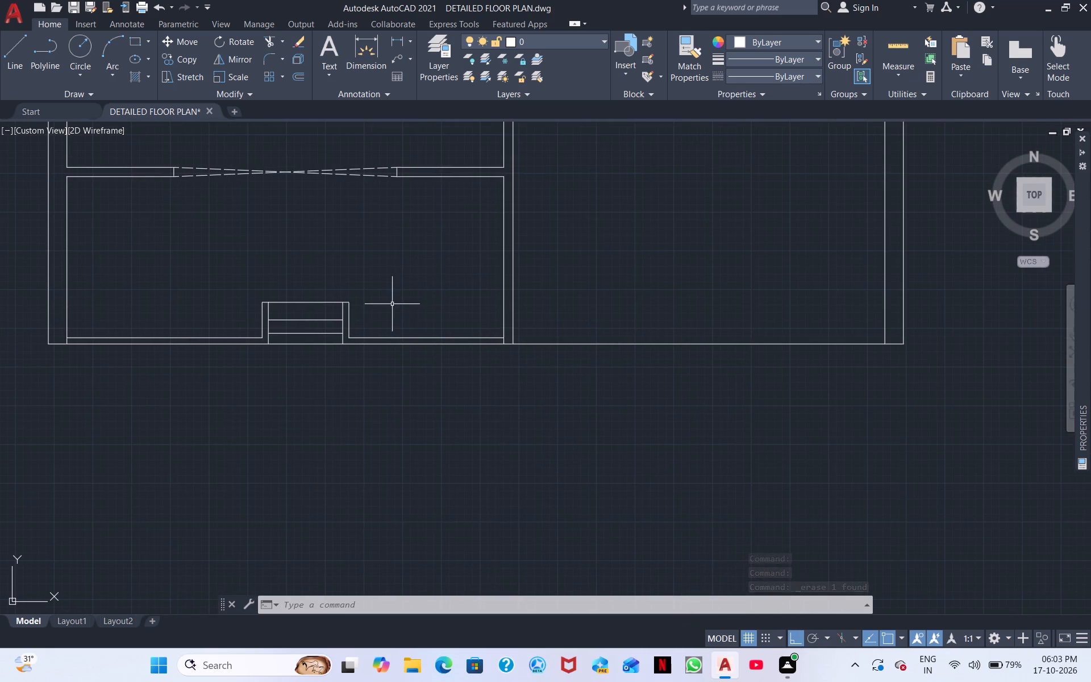
pyautogui.moveTo(498, 299); pyautogui.dragTo(466, 303, button='middle')
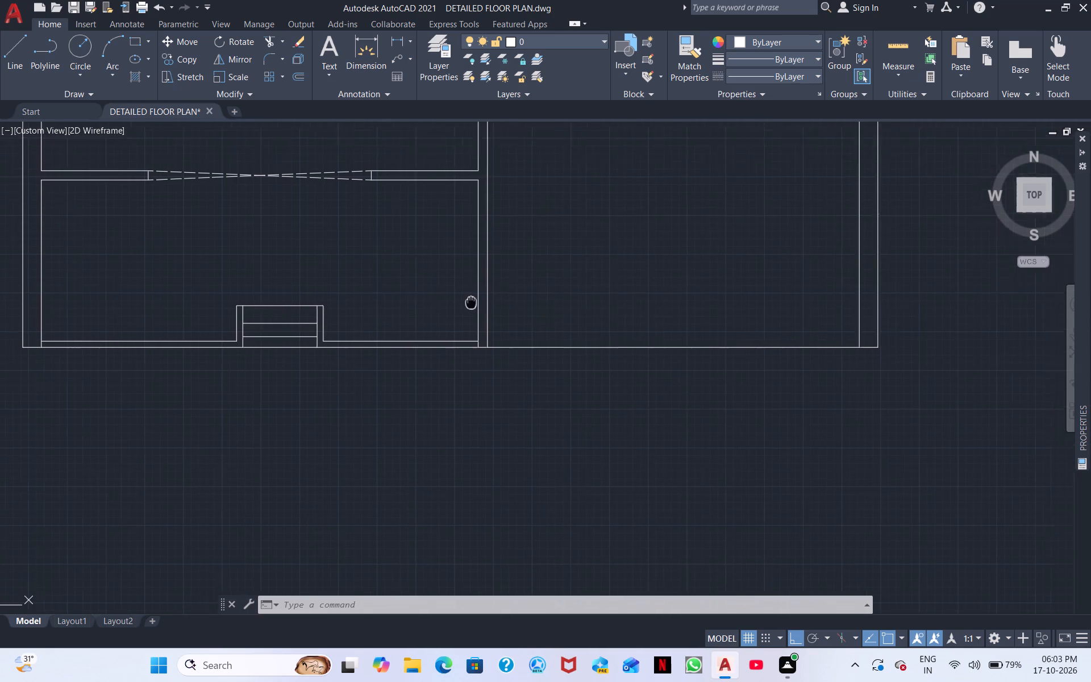
pyautogui.moveTo(466, 303); pyautogui.dragTo(419, 313, button='middle')
pyautogui.click(376, 362)
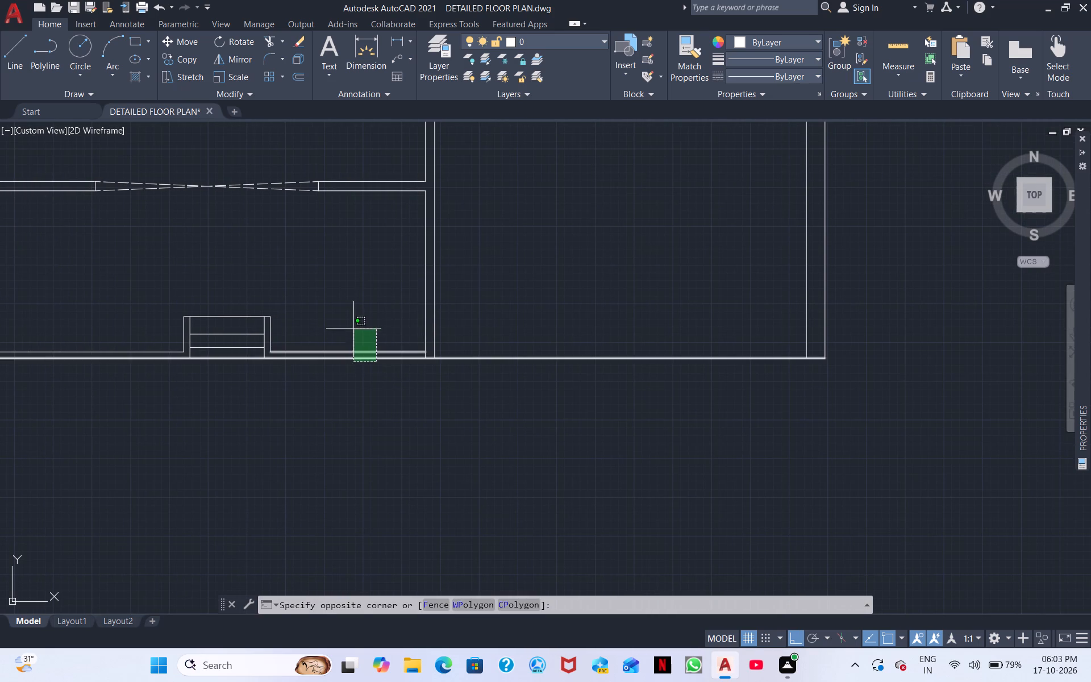
pyautogui.click(386, 381)
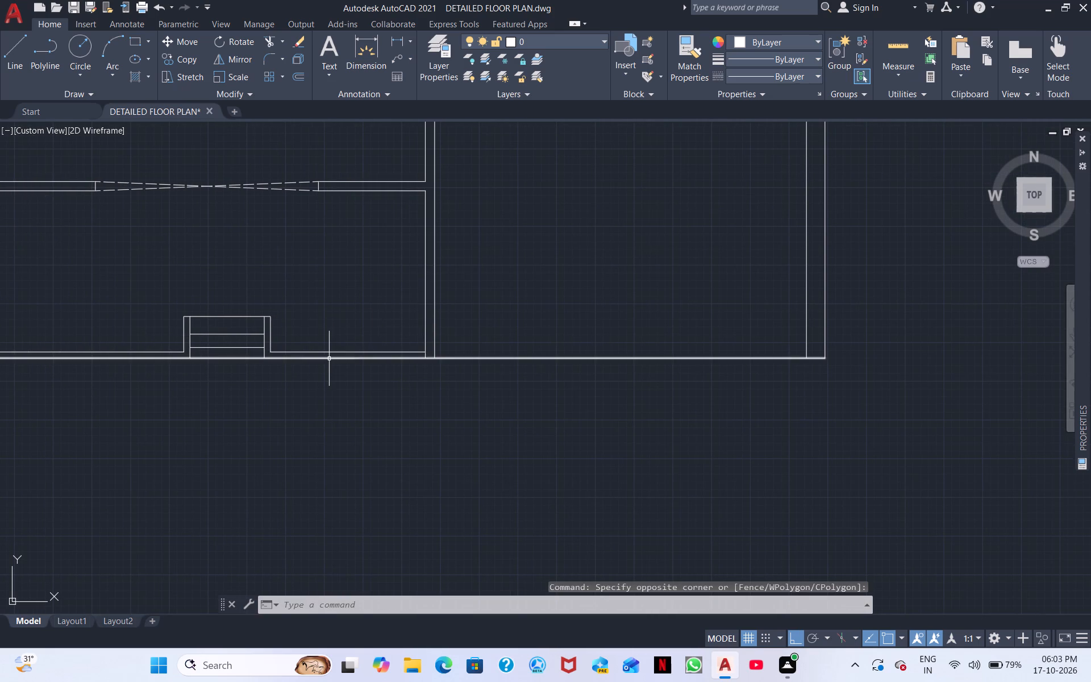
pyautogui.scroll(-1, 329, 360)
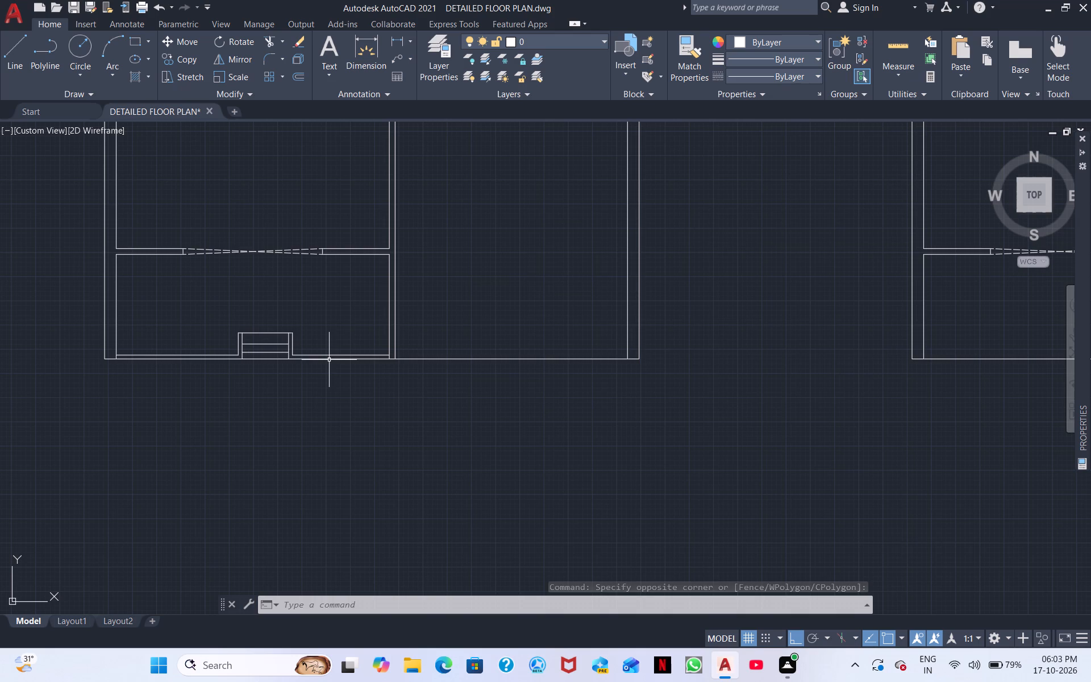
pyautogui.click(424, 359)
pyautogui.rightClick(424, 361)
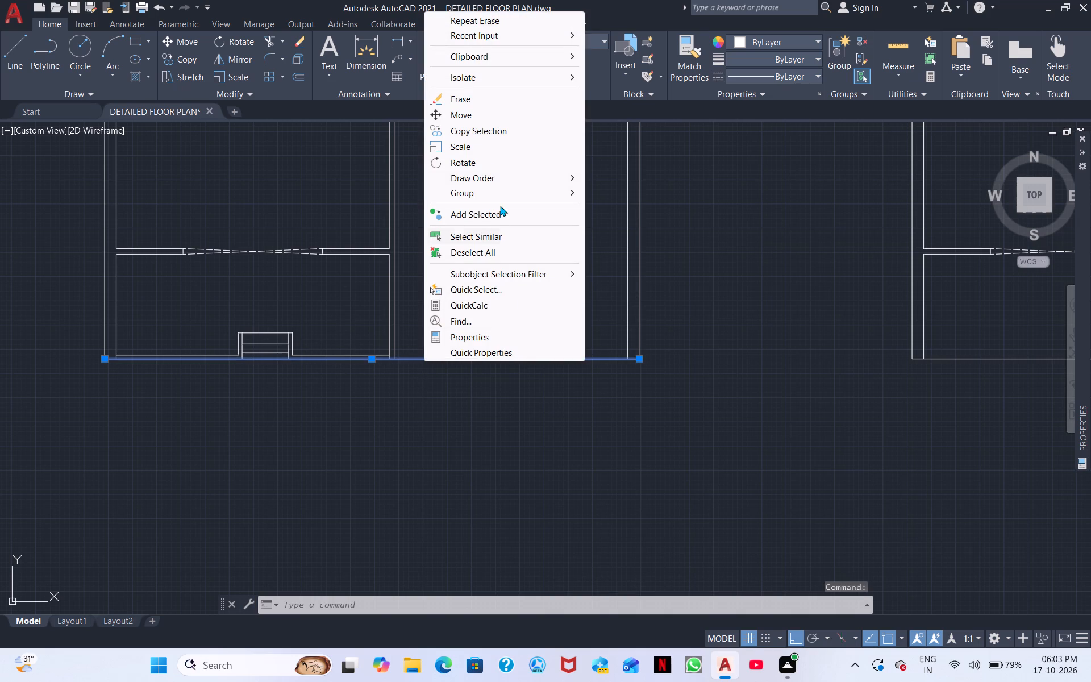
pyautogui.click(464, 101)
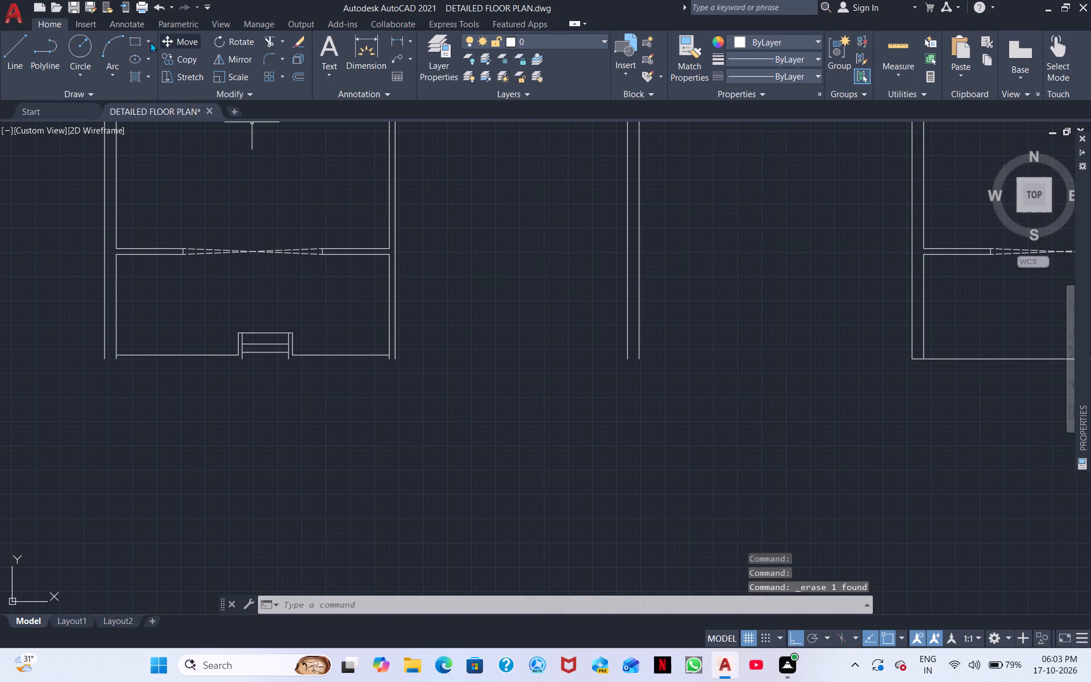
# Redraw the south edge as connected line segments from the west outer corner to the east outer corner, with endpoints at each wall face and the opening's inner sides.
pyautogui.click(13, 56)
pyautogui.scroll(2, 93, 360)
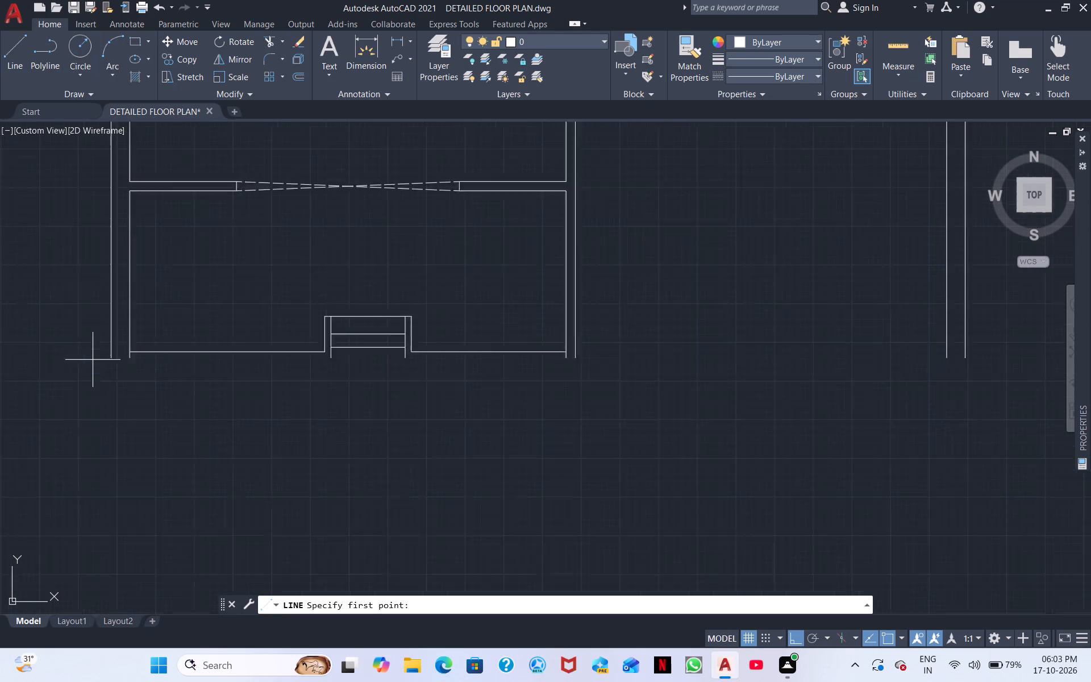
pyautogui.scroll(1, 93, 360)
pyautogui.click(134, 352)
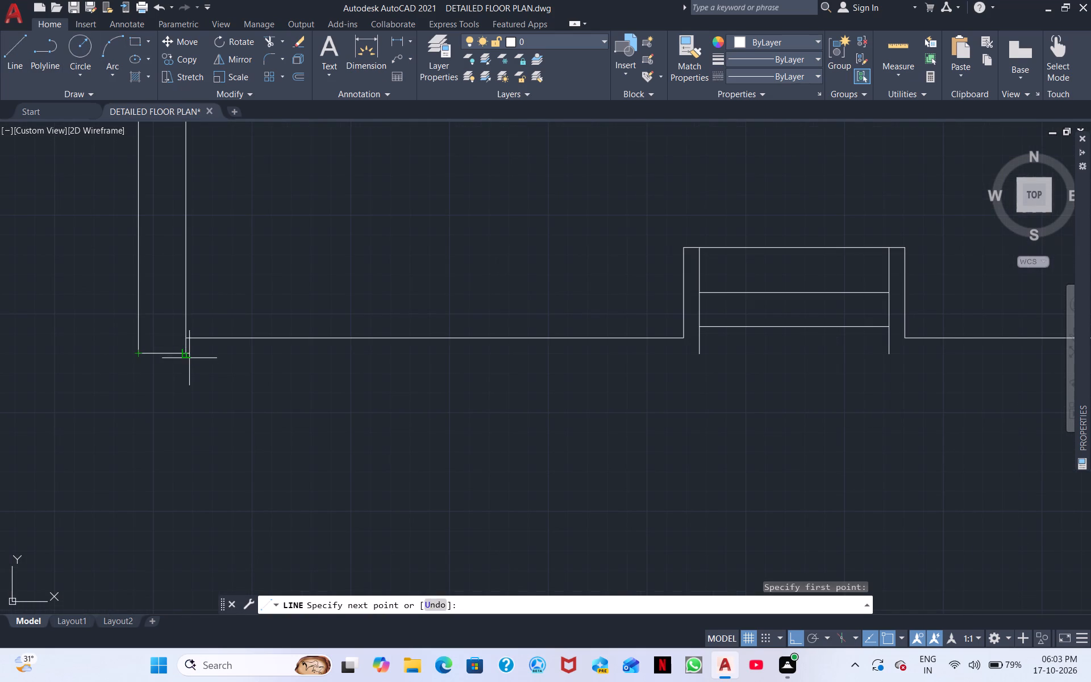
pyautogui.click(188, 355)
pyautogui.moveTo(876, 377); pyautogui.dragTo(289, 348, button='middle')
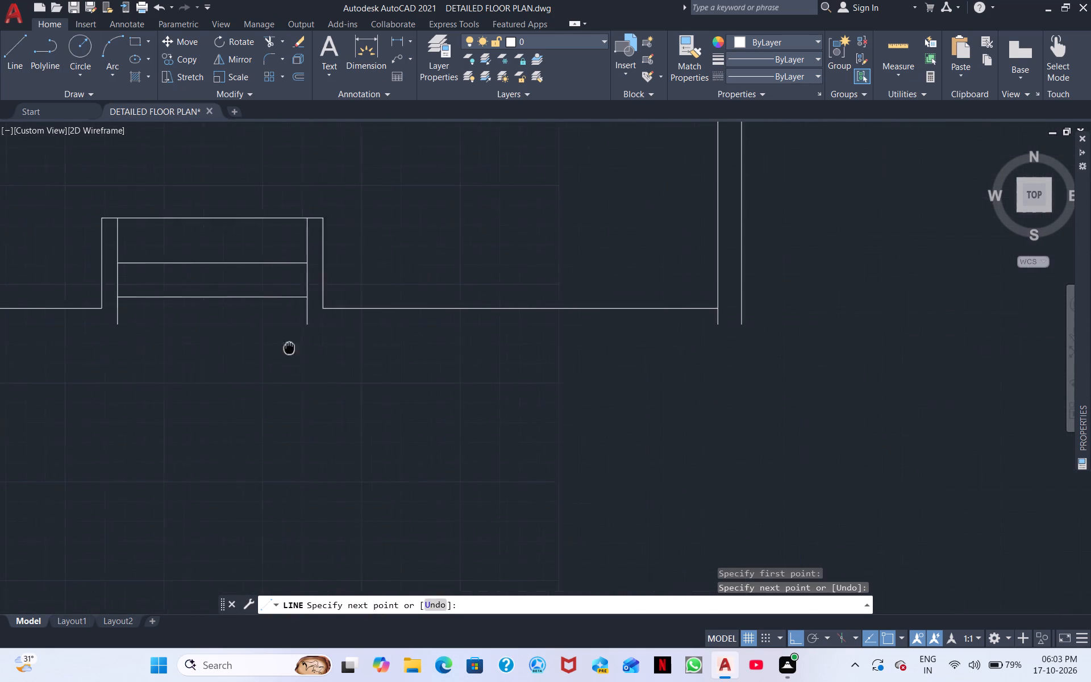
pyautogui.moveTo(289, 348); pyautogui.dragTo(224, 343, button='middle')
pyautogui.click(48, 315)
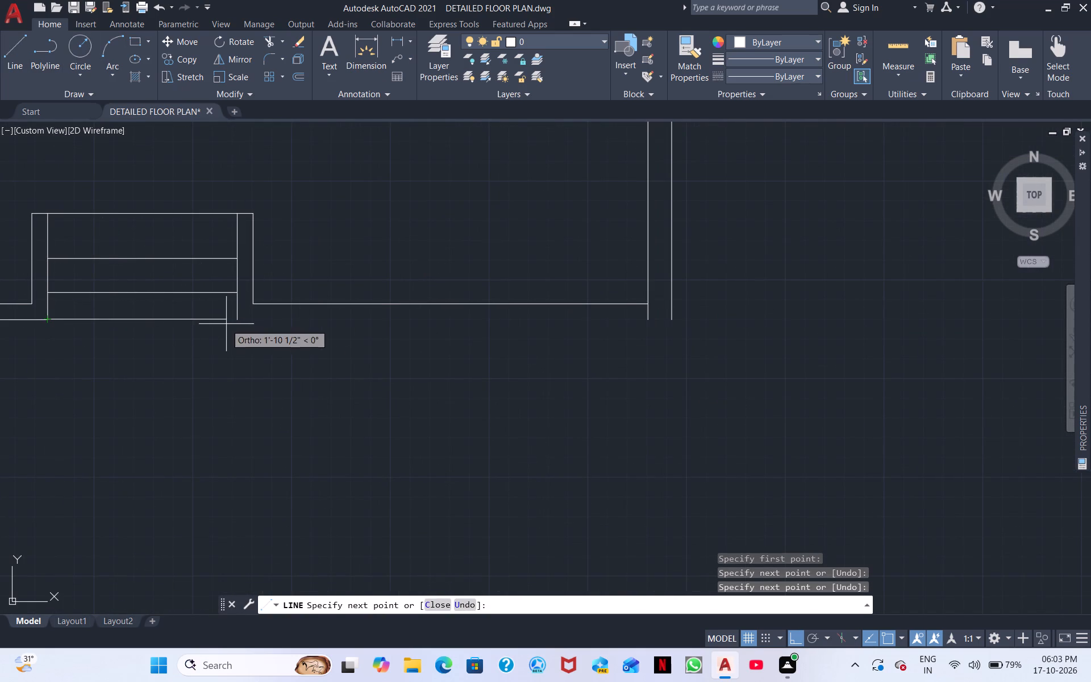
pyautogui.click(236, 321)
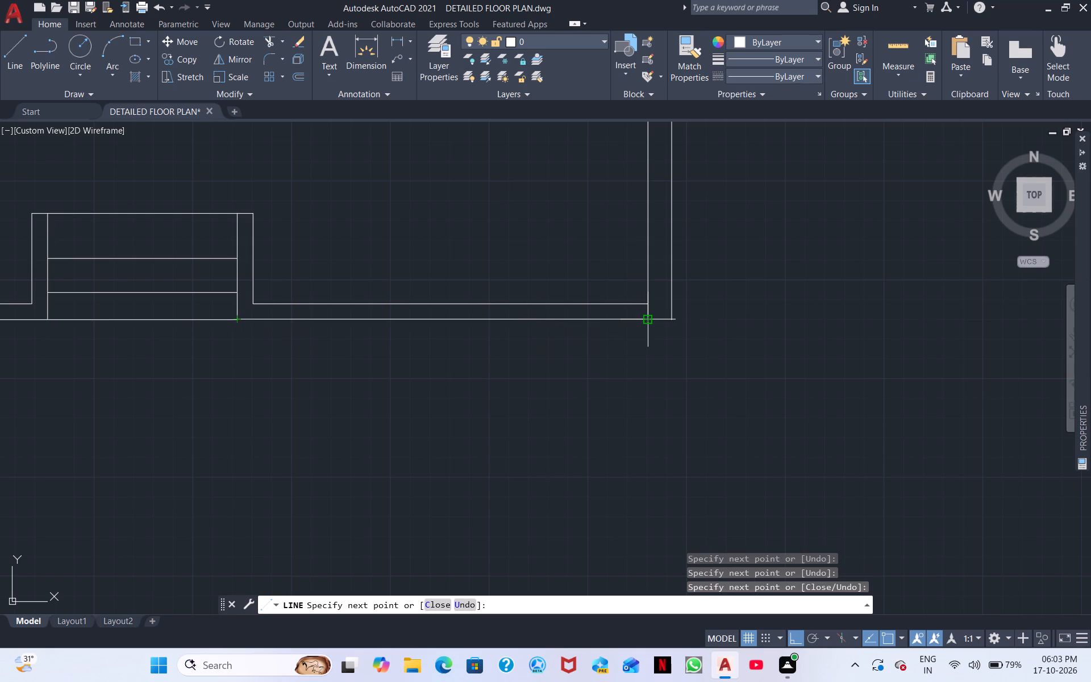
pyautogui.click(649, 317)
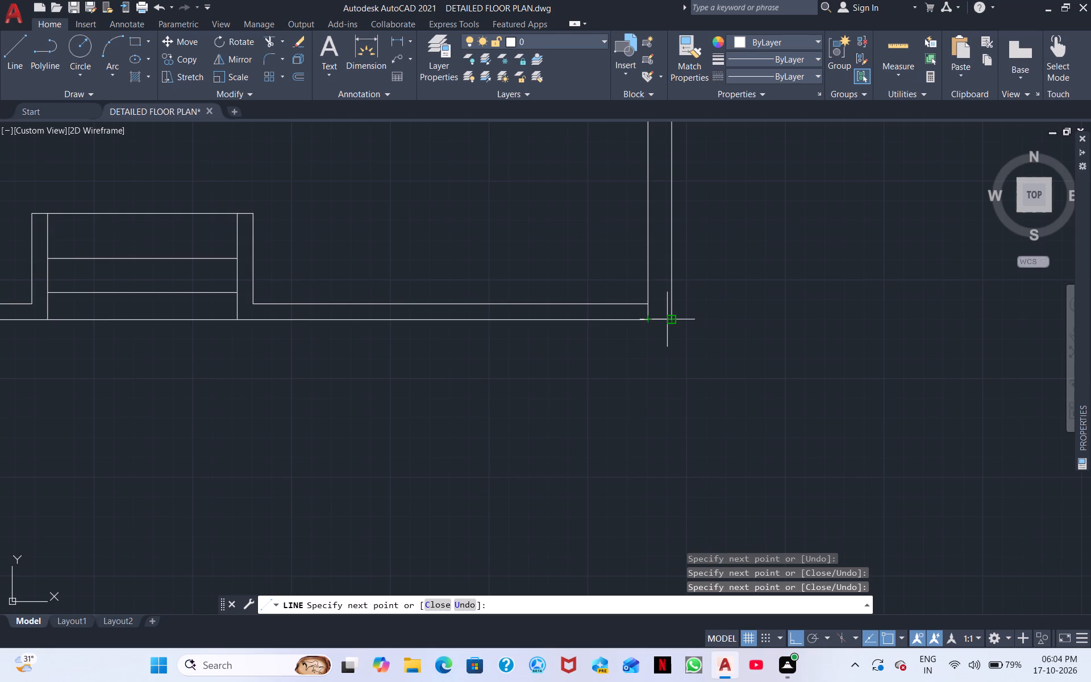
pyautogui.click(672, 318)
pyautogui.moveTo(911, 339); pyautogui.dragTo(0, 351, button='middle')
pyautogui.scroll(-1, 25, 351)
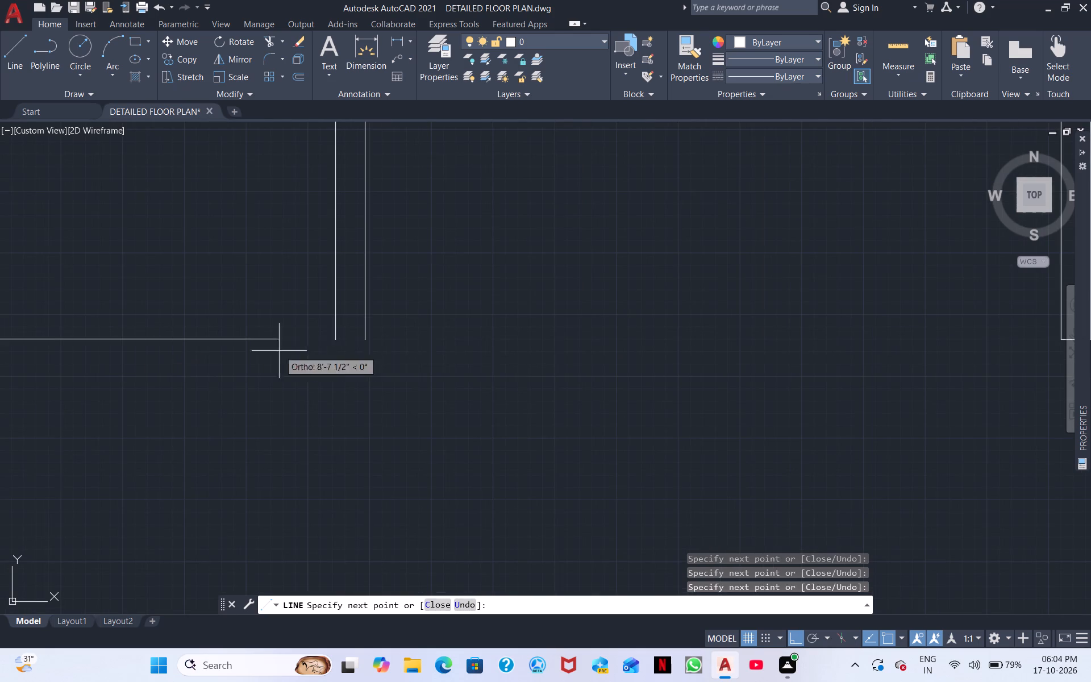
pyautogui.click(332, 336)
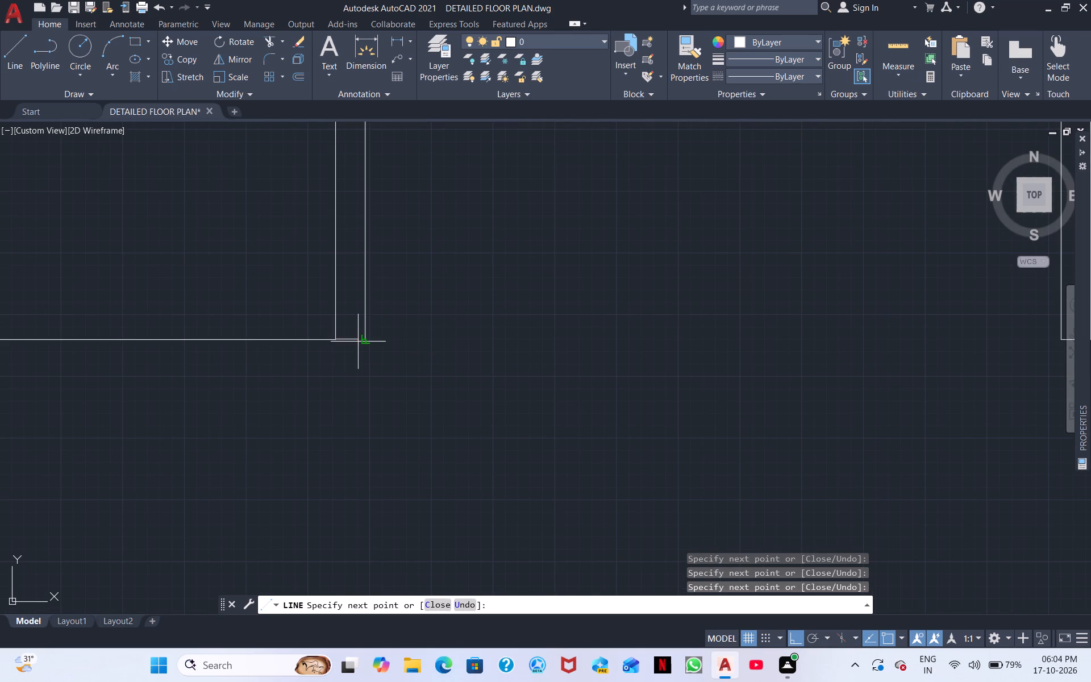
pyautogui.click(367, 339)
pyautogui.rightClick(426, 340)
pyautogui.click(458, 356)
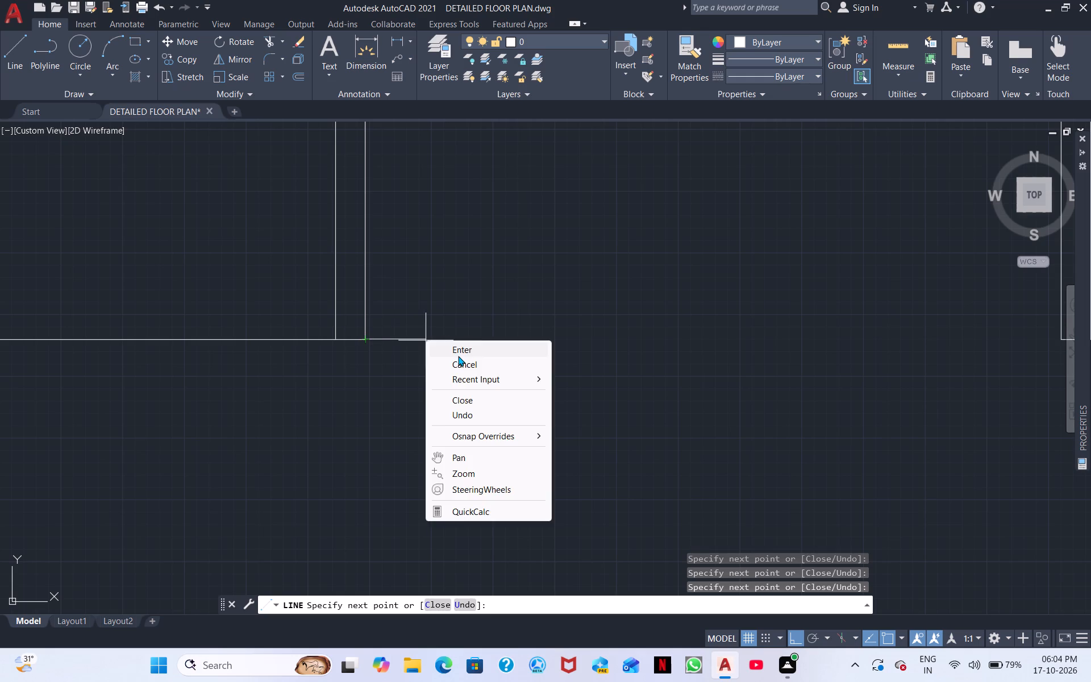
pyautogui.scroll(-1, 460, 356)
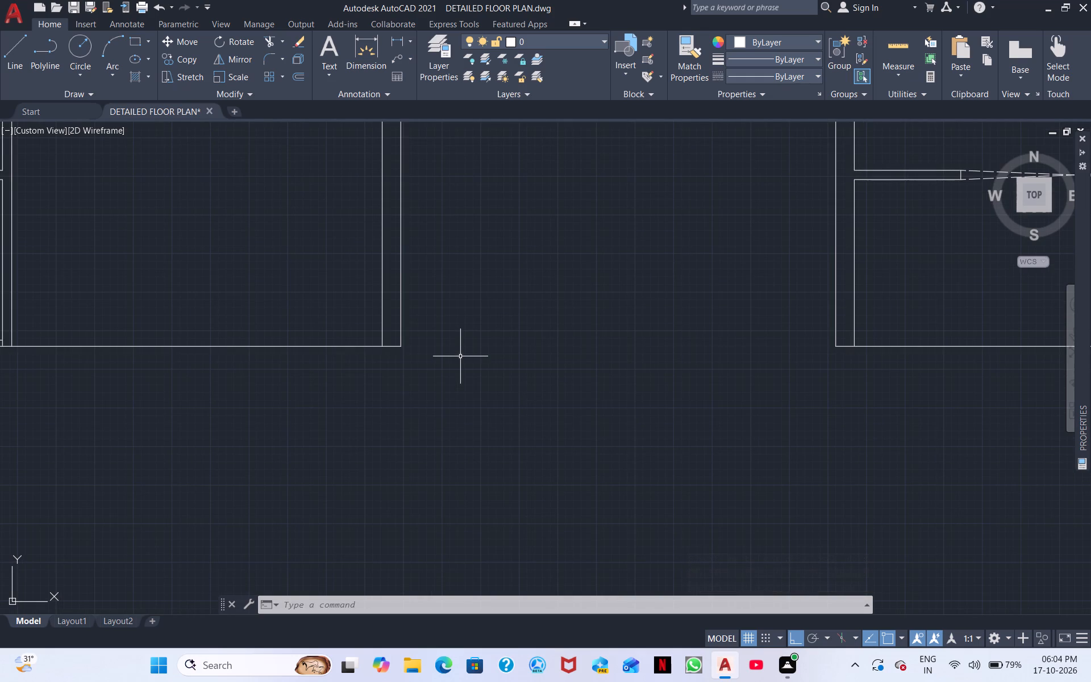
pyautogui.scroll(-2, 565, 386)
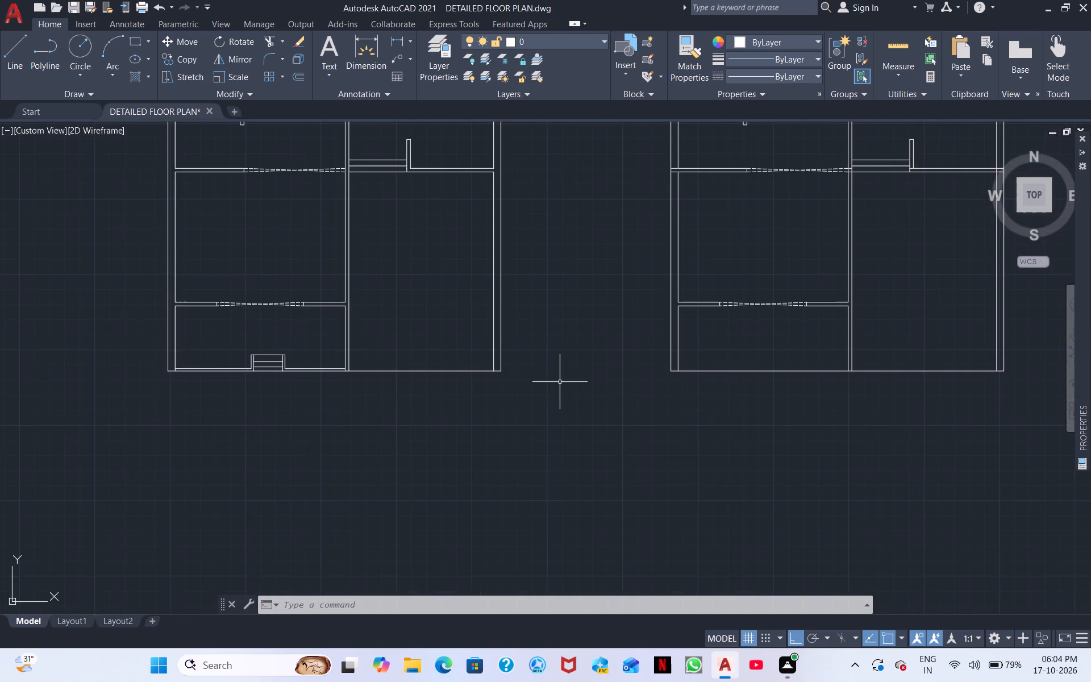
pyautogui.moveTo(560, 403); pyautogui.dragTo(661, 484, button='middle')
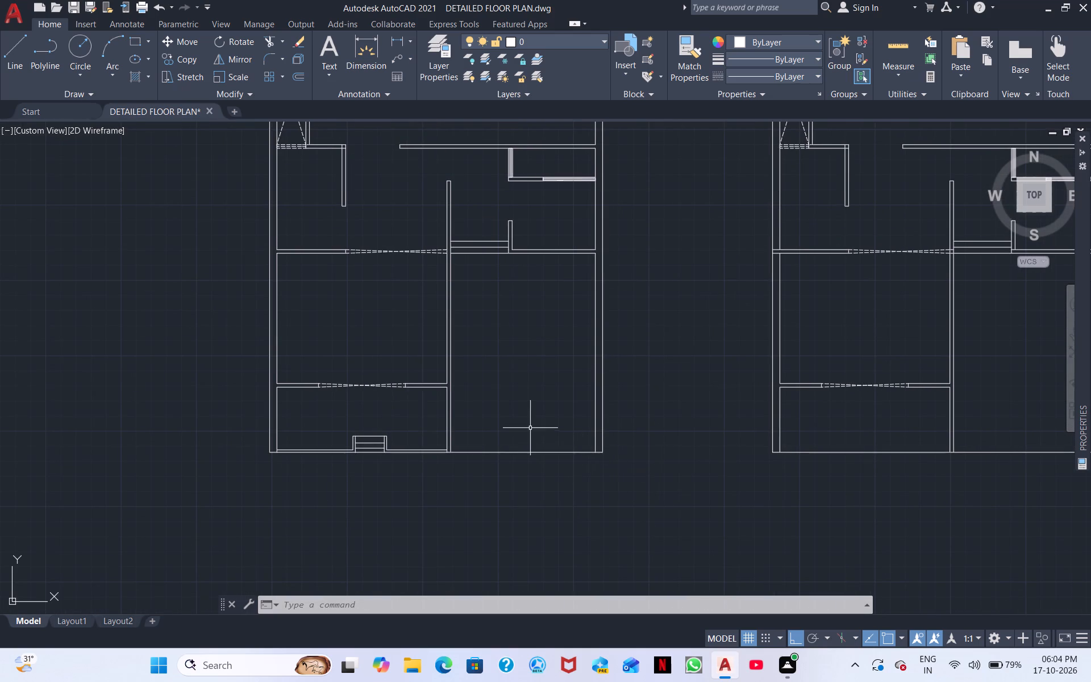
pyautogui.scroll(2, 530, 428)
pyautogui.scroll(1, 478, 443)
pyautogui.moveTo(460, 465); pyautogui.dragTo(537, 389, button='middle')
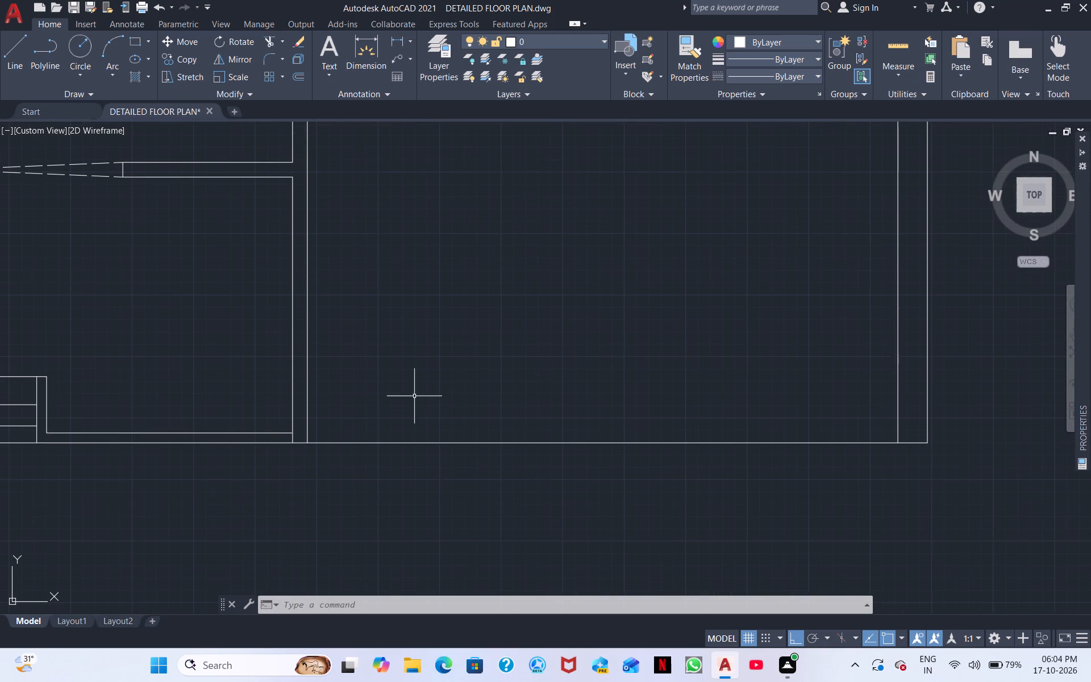
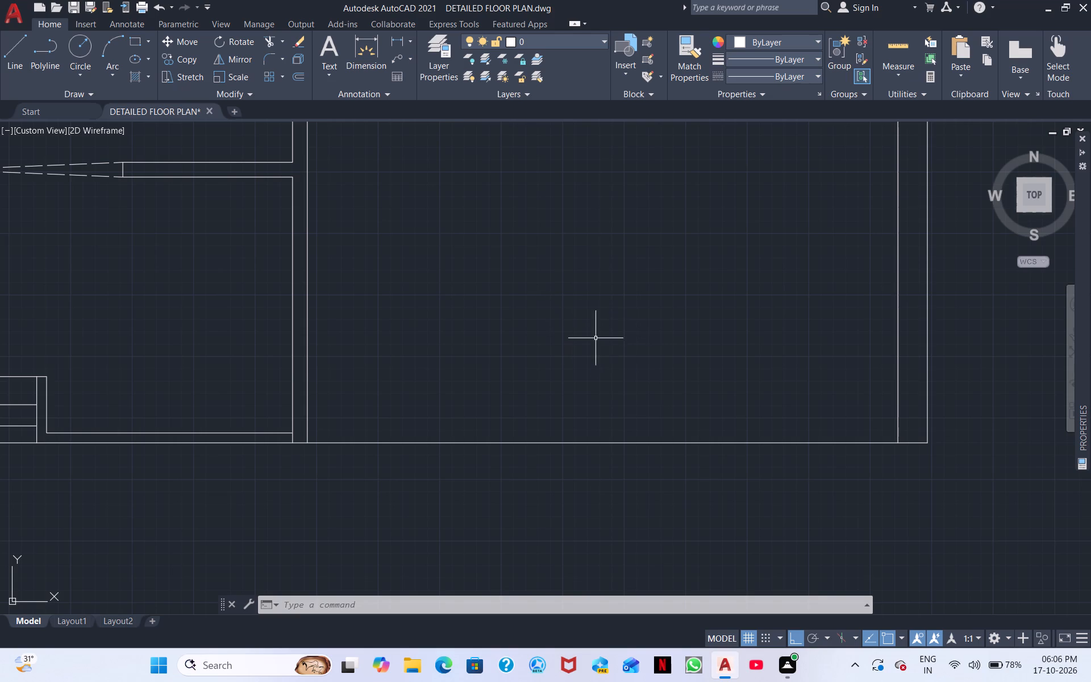
# Look over the original floor plan from its south edge north to the rooms around the central east room.
pyautogui.moveTo(593, 351); pyautogui.dragTo(651, 498, button='middle')
pyautogui.moveTo(565, 368); pyautogui.dragTo(610, 485, button='middle')
pyautogui.moveTo(599, 404); pyautogui.dragTo(641, 476, button='middle')
pyautogui.scroll(-1, 618, 421)
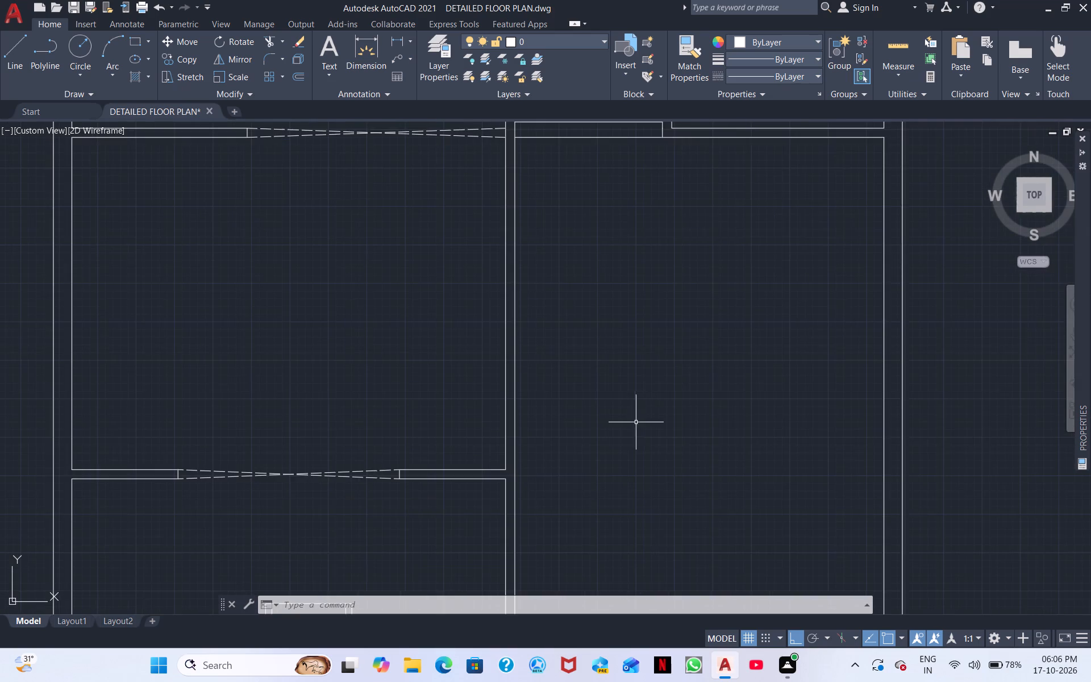
pyautogui.moveTo(626, 409); pyautogui.dragTo(646, 446, button='middle')
pyautogui.scroll(-1, 642, 443)
pyautogui.moveTo(632, 387); pyautogui.dragTo(653, 480, button='middle')
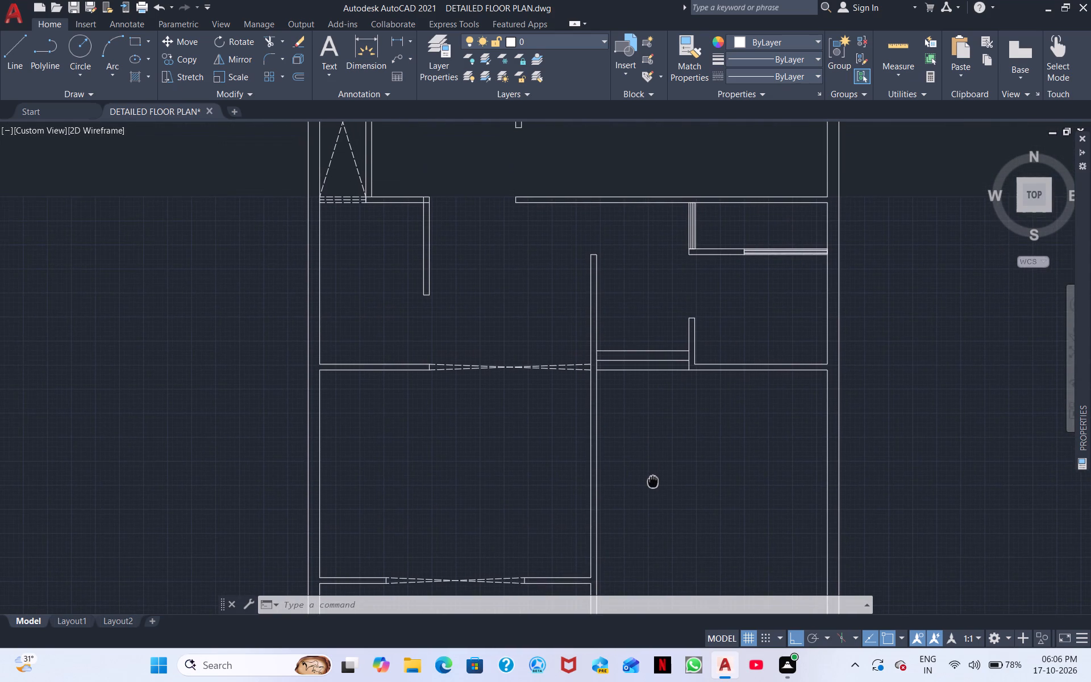
pyautogui.moveTo(653, 480); pyautogui.dragTo(583, 472, button='middle')
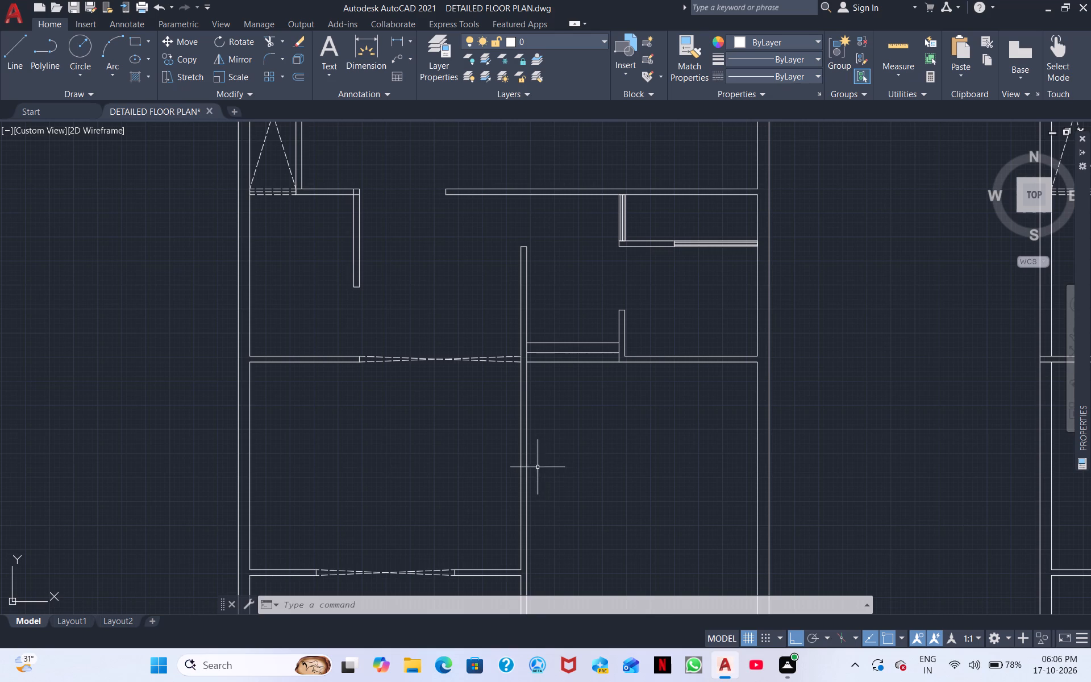
pyautogui.moveTo(463, 411); pyautogui.dragTo(479, 428, button='middle')
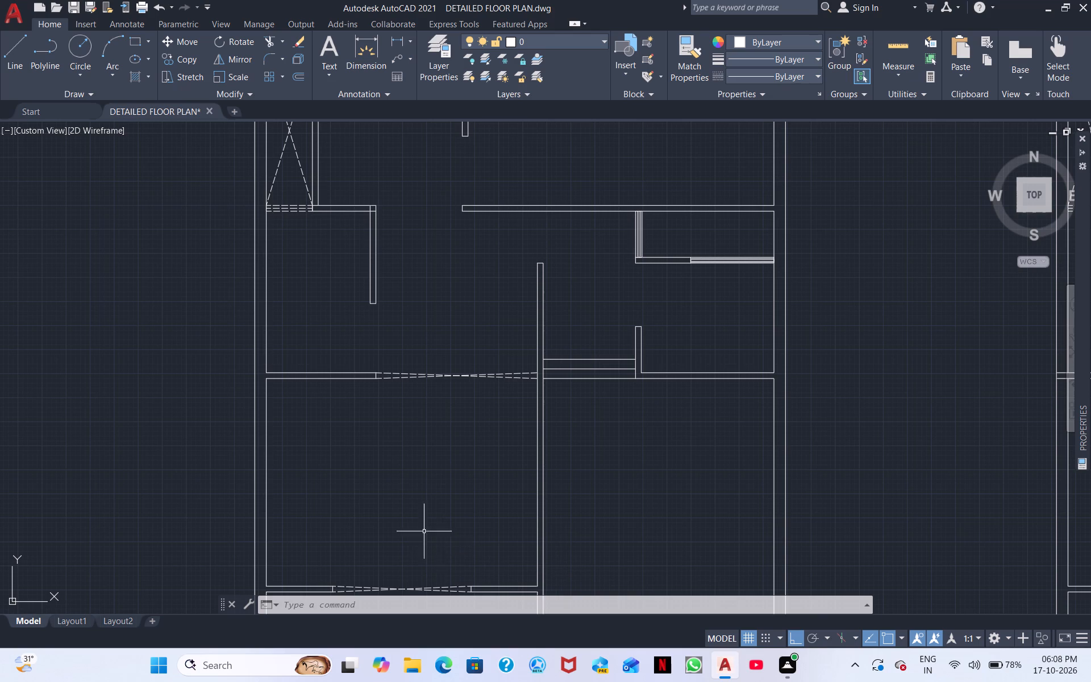
pyautogui.moveTo(411, 516); pyautogui.dragTo(380, 445, button='middle')
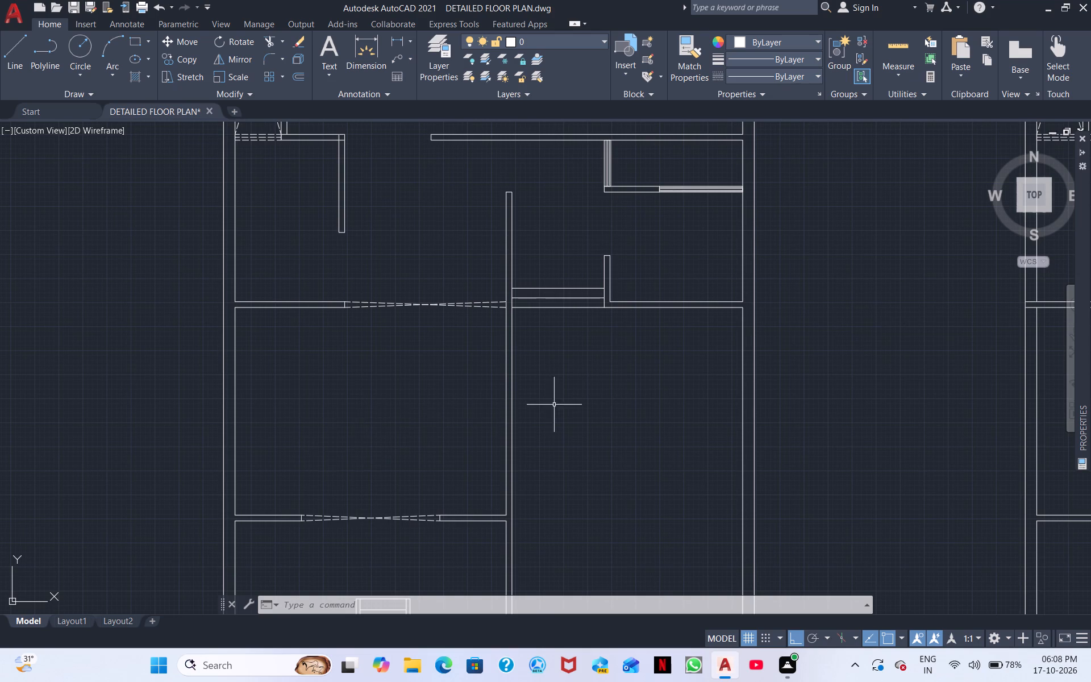
pyautogui.moveTo(563, 405); pyautogui.dragTo(426, 345, button='middle')
pyautogui.scroll(-1, 424, 344)
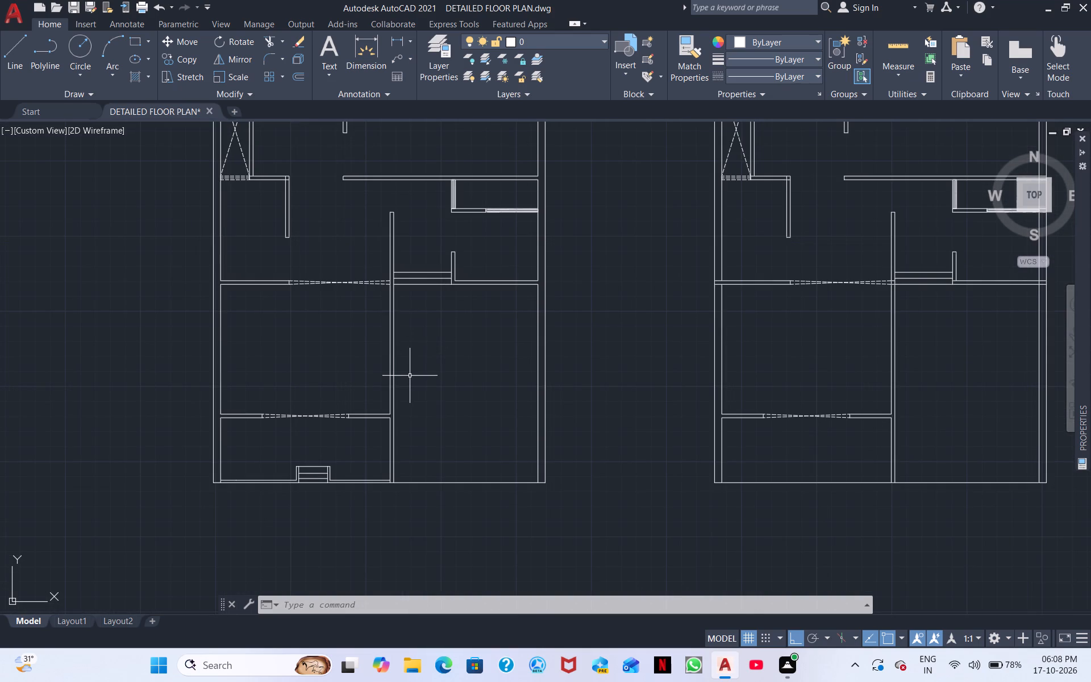
pyautogui.moveTo(438, 369); pyautogui.dragTo(503, 543, button='middle')
pyautogui.moveTo(477, 408); pyautogui.dragTo(476, 431, button='middle')
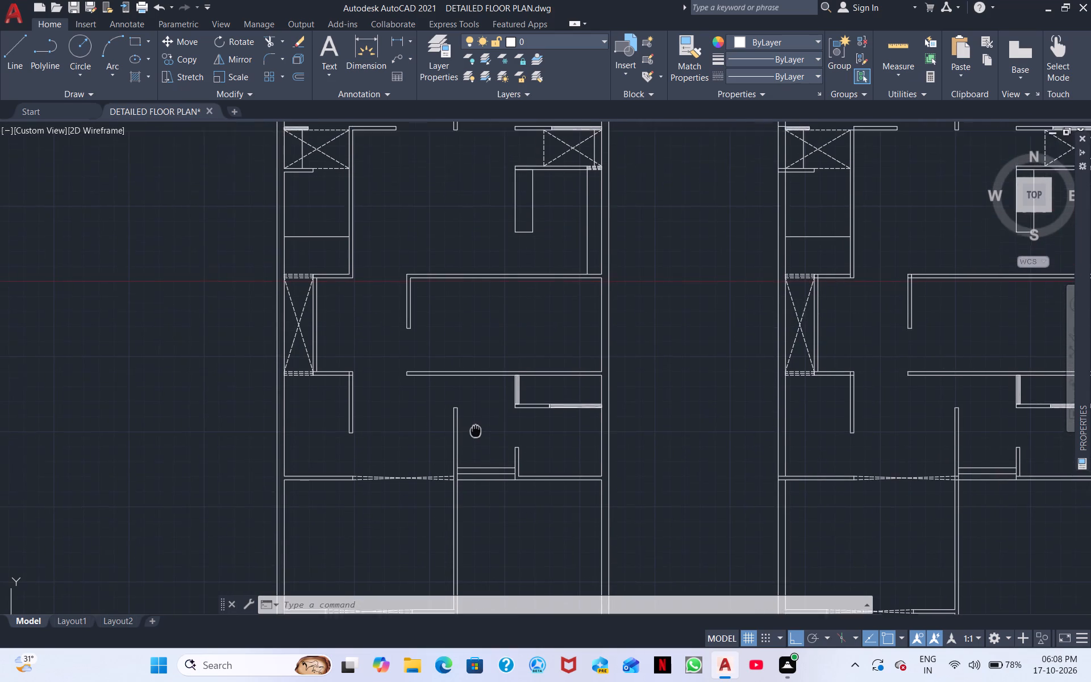
pyautogui.moveTo(476, 431); pyautogui.dragTo(473, 455, button='middle')
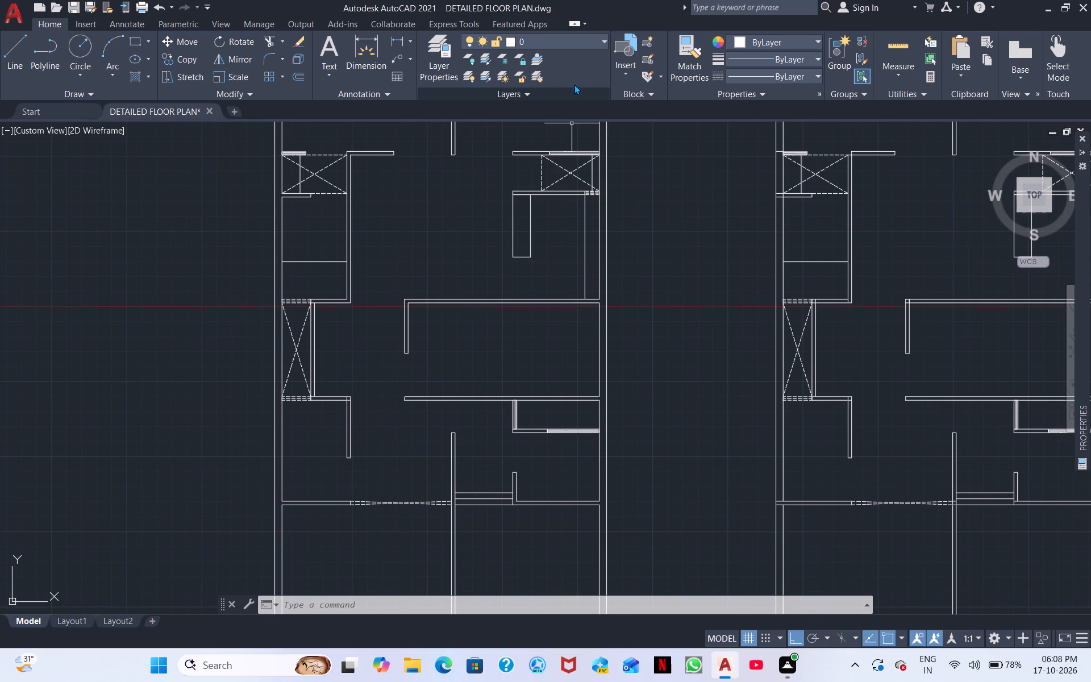
# Make STAIRS the current layer.
pyautogui.click(556, 41)
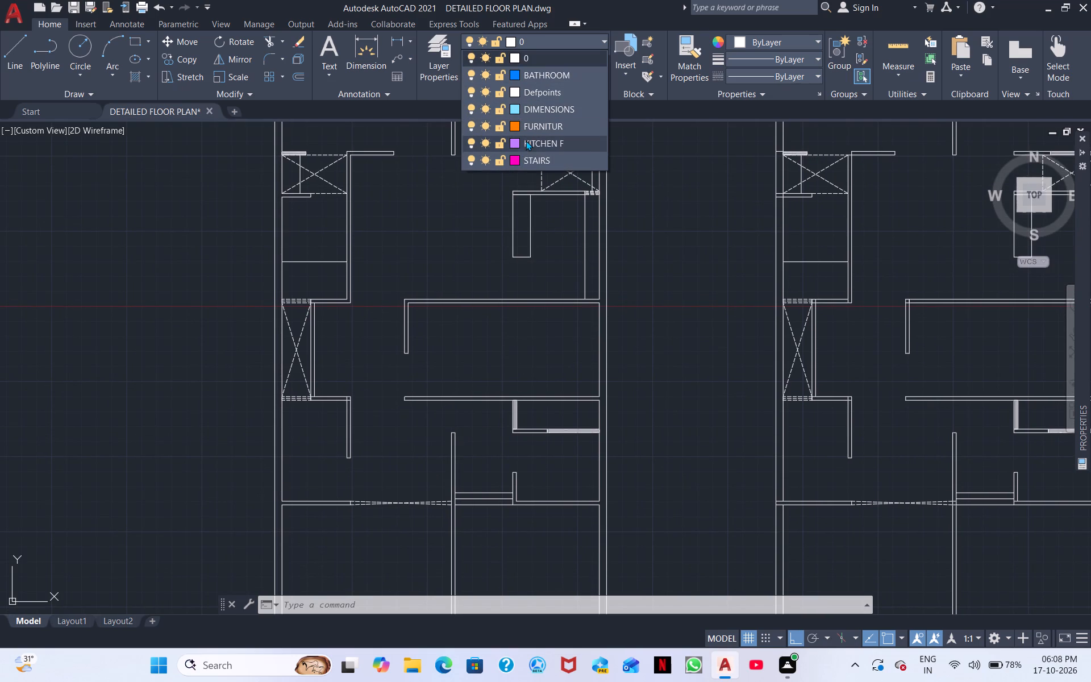
pyautogui.click(531, 159)
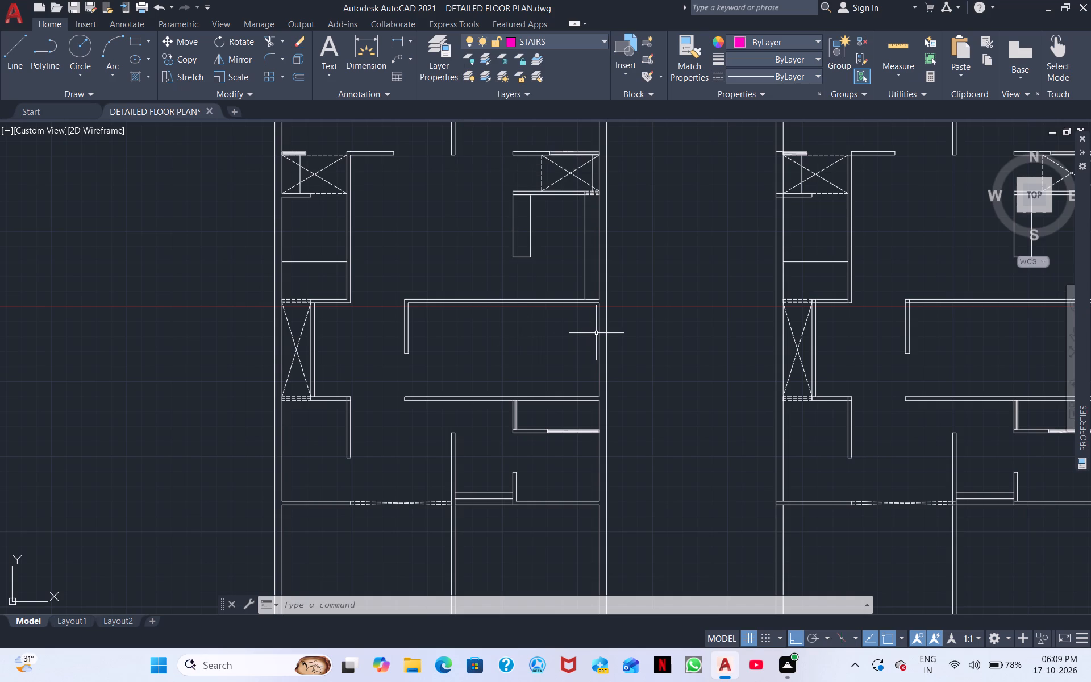
# Draw a 3' line west from the central east room's east wall, continuing north to the room's north wall and back south to its south wall.
pyautogui.scroll(3, 599, 332)
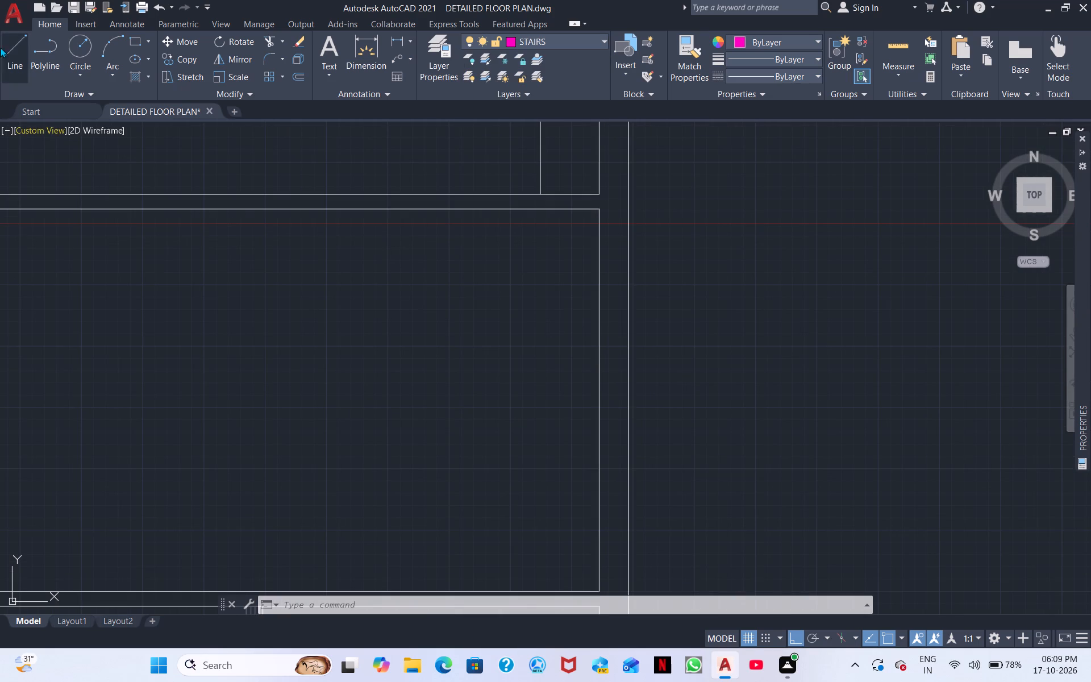
pyautogui.click(14, 45)
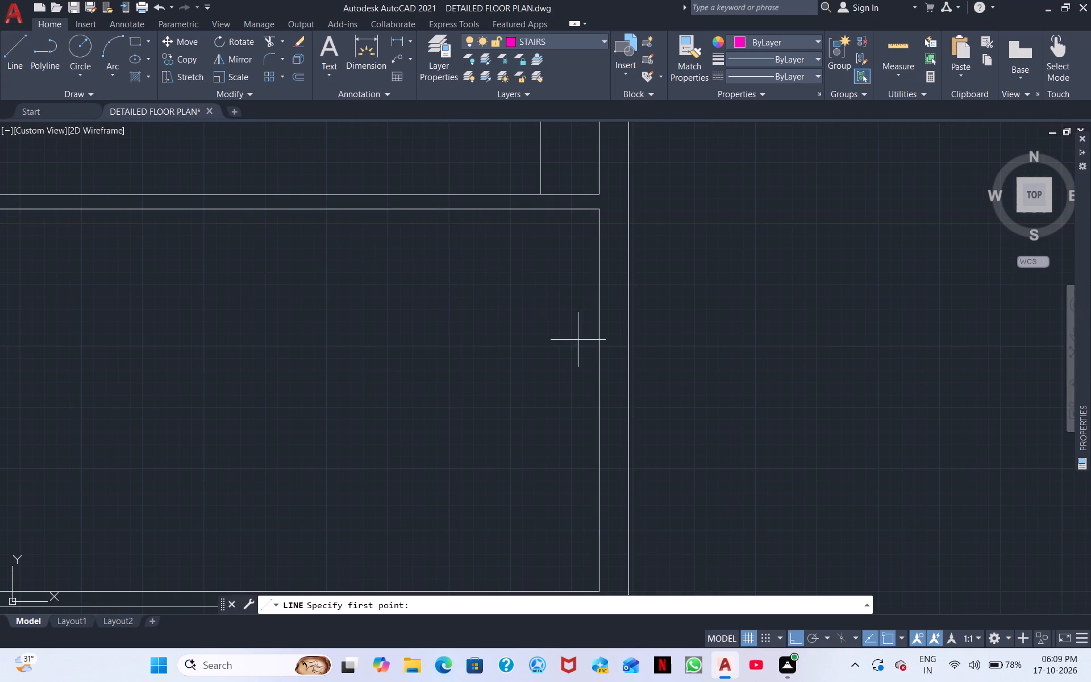
pyautogui.click(599, 347)
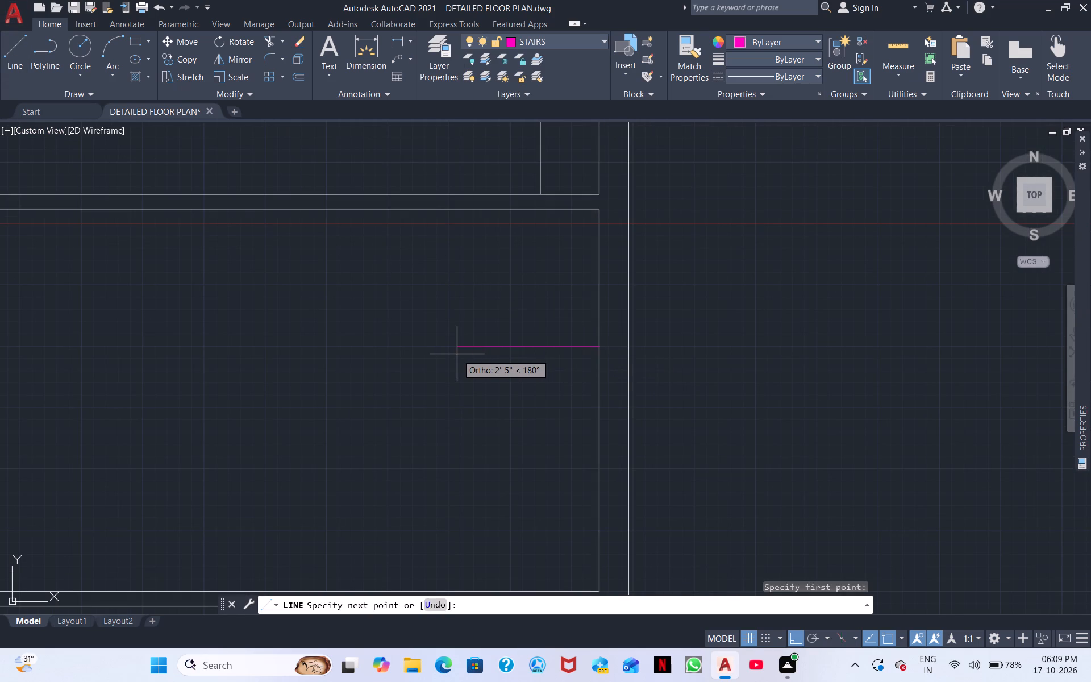
pyautogui.write("3'")
pyautogui.press('Return')
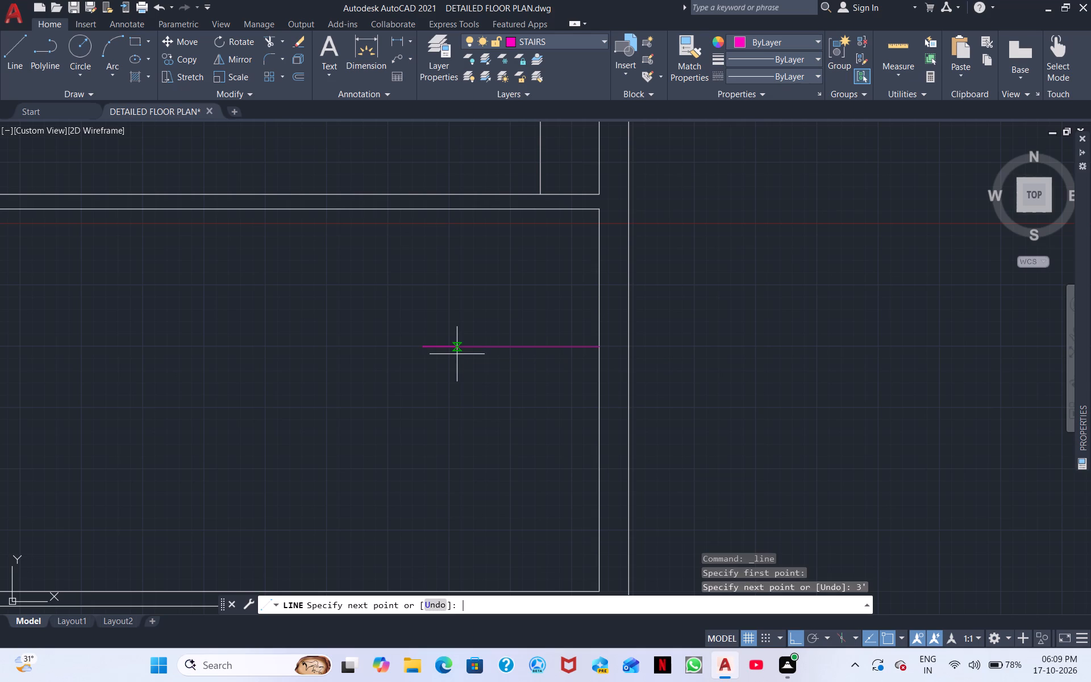
pyautogui.click(423, 208)
pyautogui.scroll(-3, 431, 400)
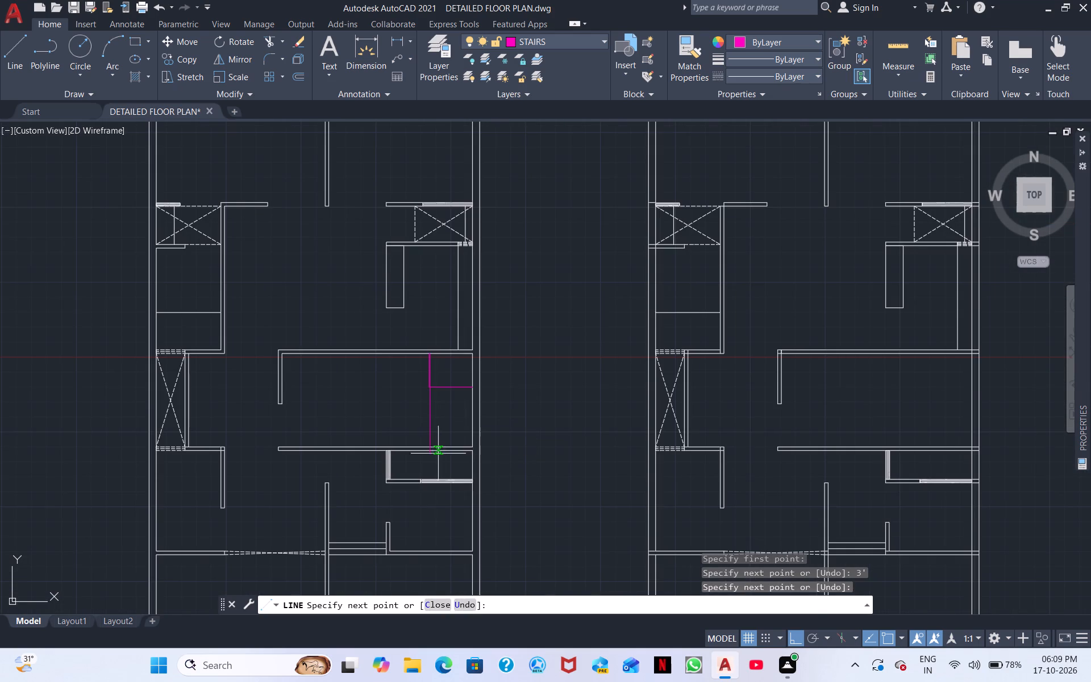
pyautogui.scroll(3, 435, 435)
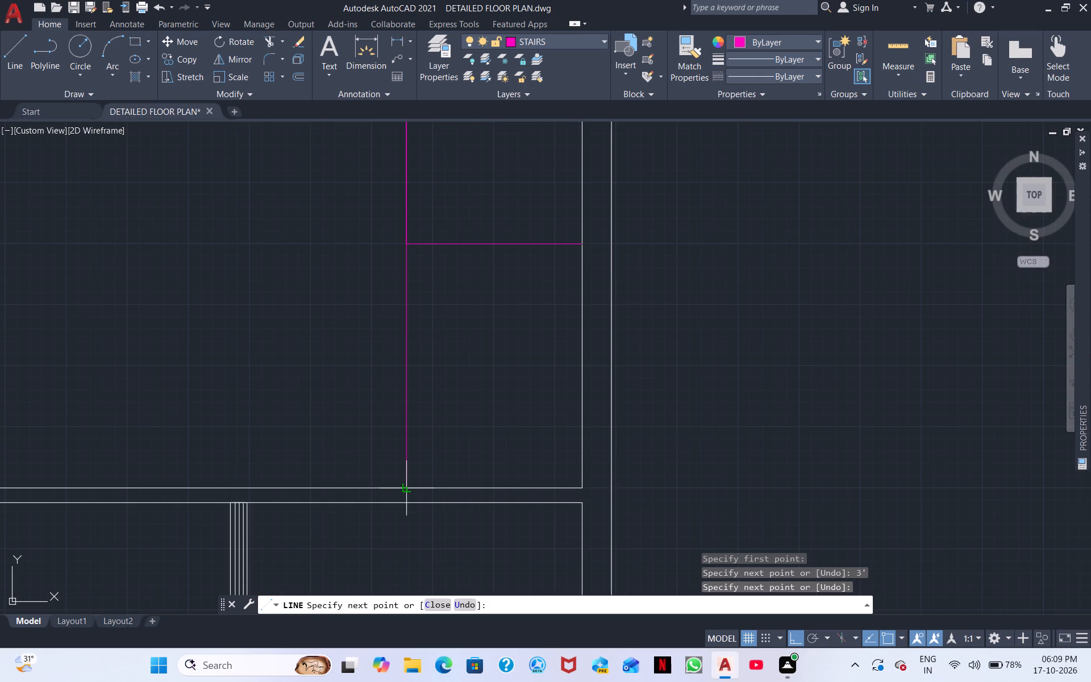
pyautogui.click(410, 486)
pyautogui.rightClick(439, 383)
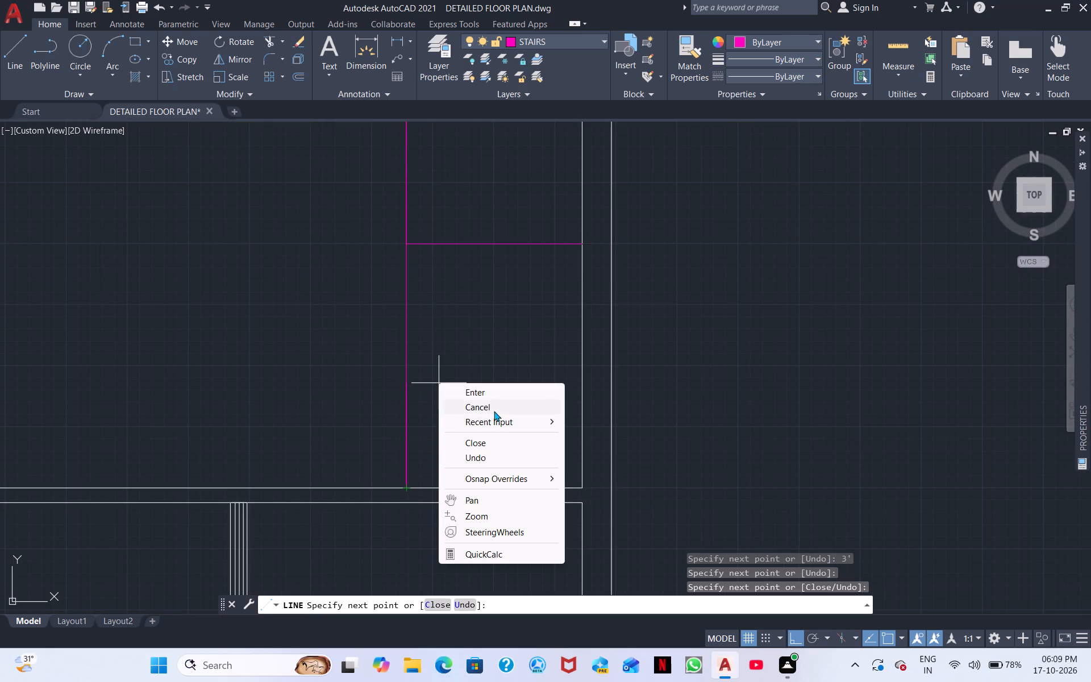
pyautogui.click(494, 411)
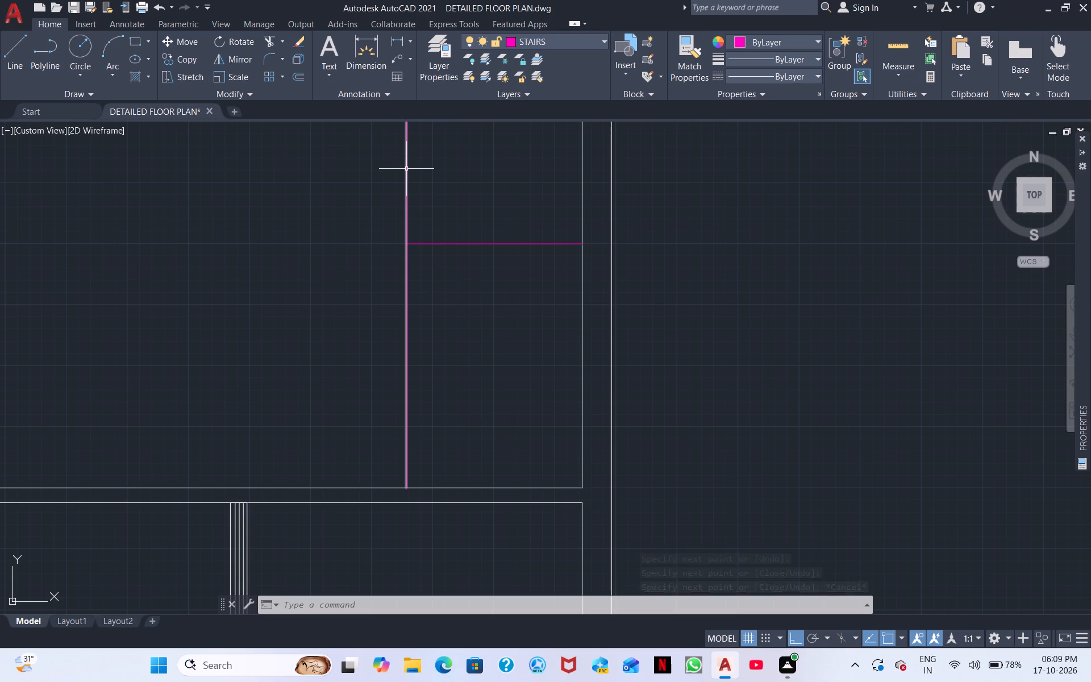
# Move the full-height vertical stair line slightly east along the 3' horizontal line, using their intersection as the base point.
pyautogui.click(407, 245)
pyautogui.rightClick(417, 251)
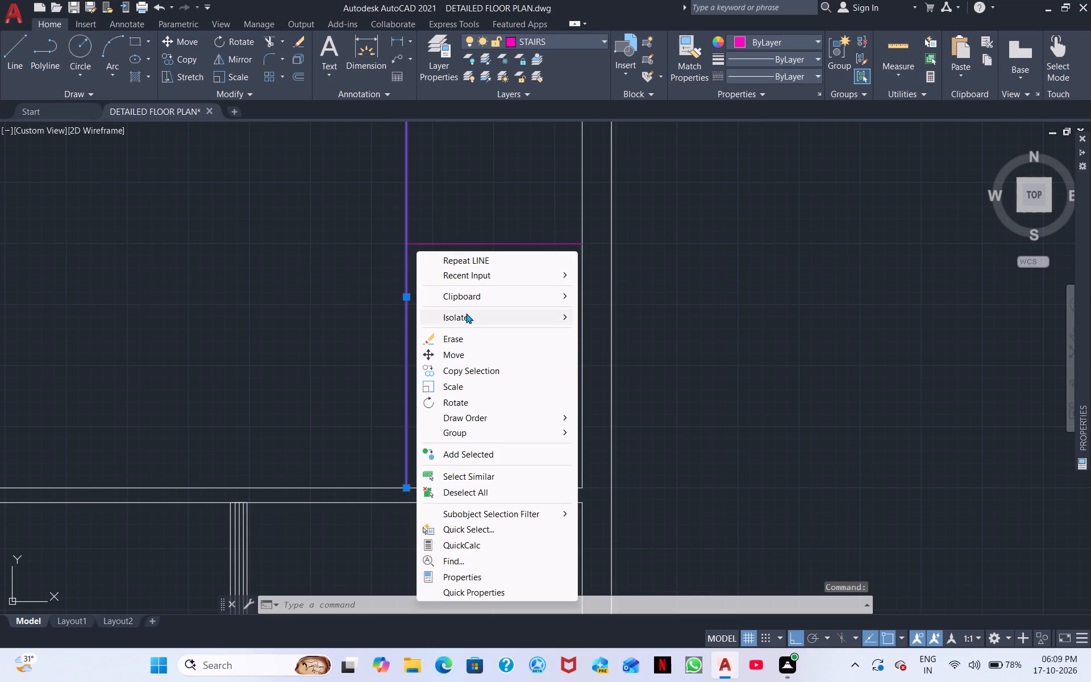
pyautogui.click(457, 353)
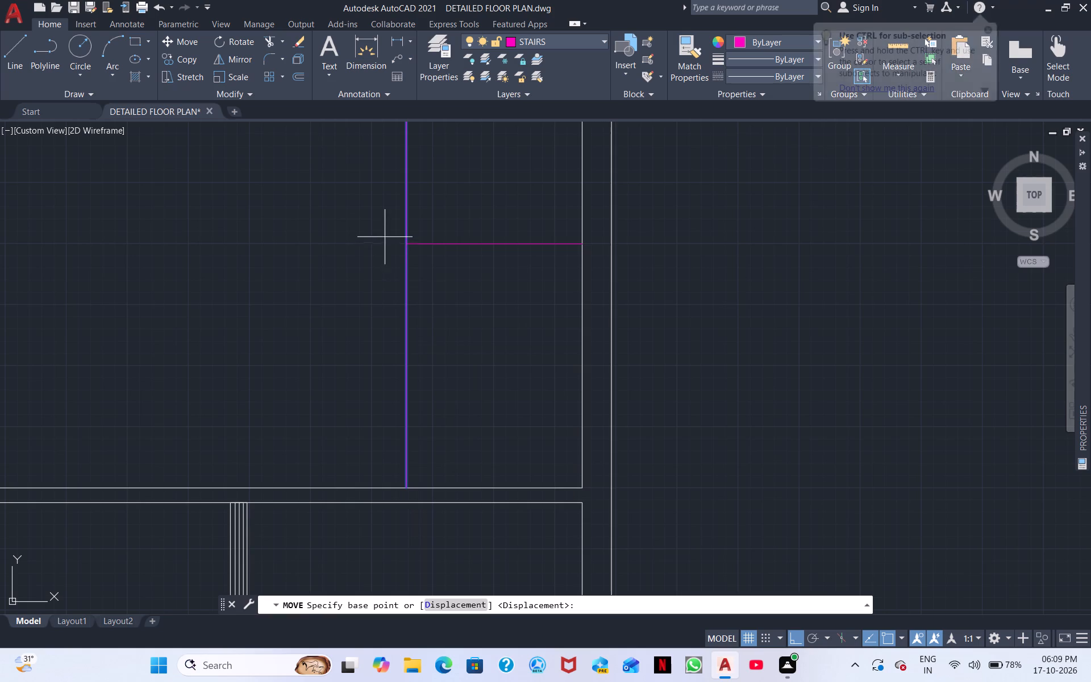
pyautogui.click(409, 244)
pyautogui.click(439, 243)
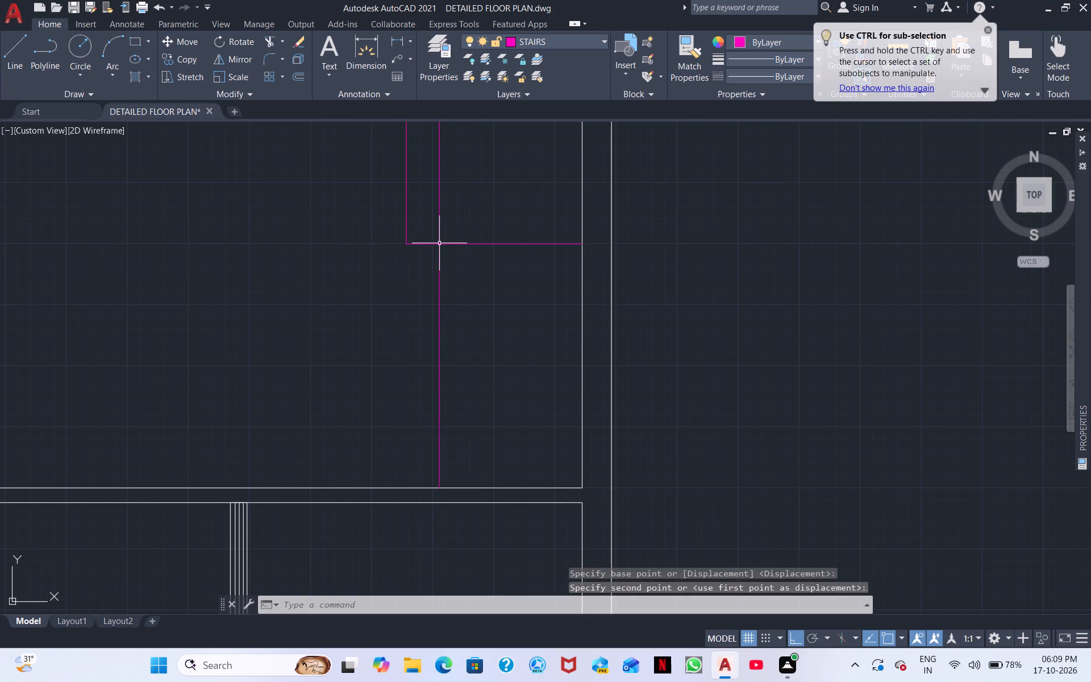
# Trim away the short vertical line between the west end of the 3' horizontal line and the north wall.
pyautogui.scroll(-1, 392, 231)
pyautogui.moveTo(360, 227); pyautogui.dragTo(346, 282, button='middle')
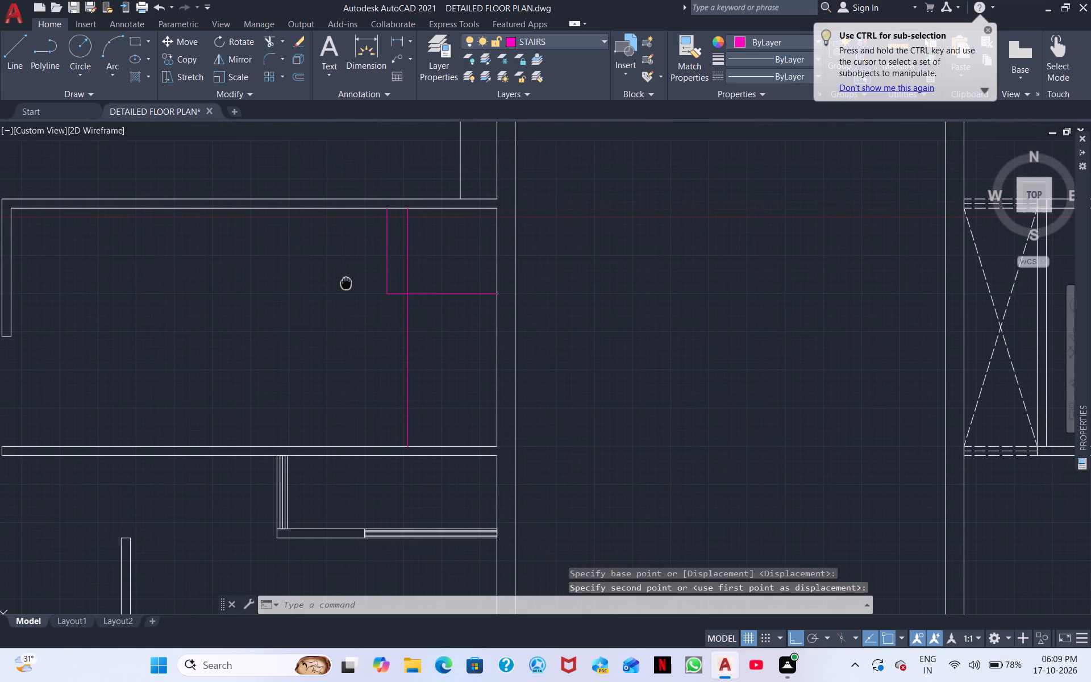
pyautogui.moveTo(346, 282); pyautogui.dragTo(346, 282, button='middle')
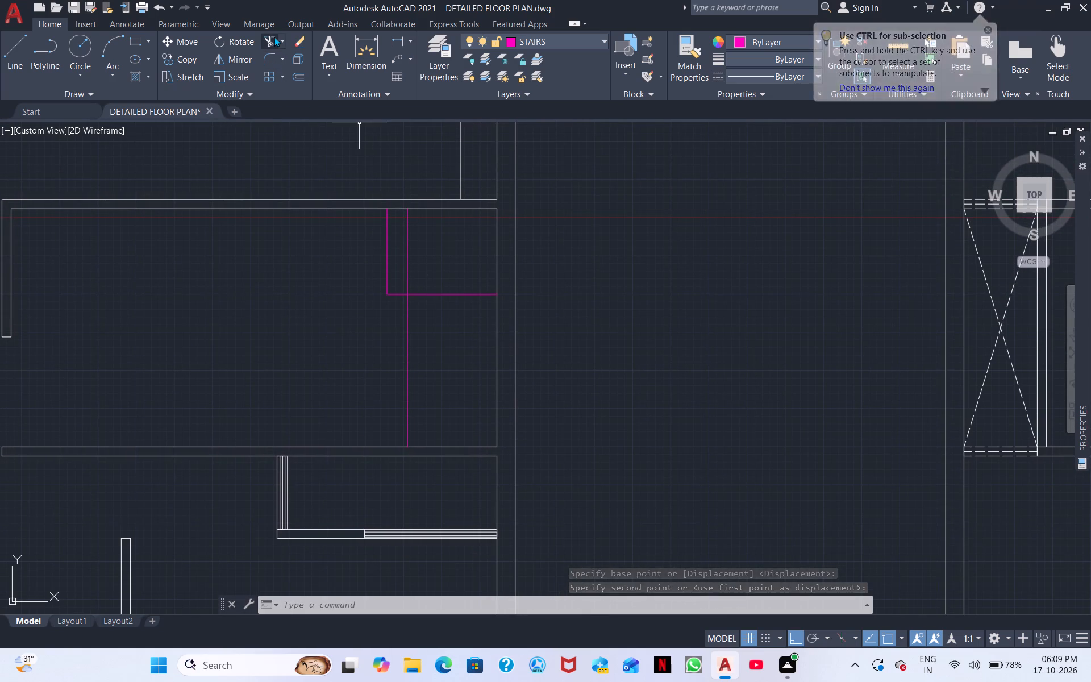
pyautogui.click(274, 36)
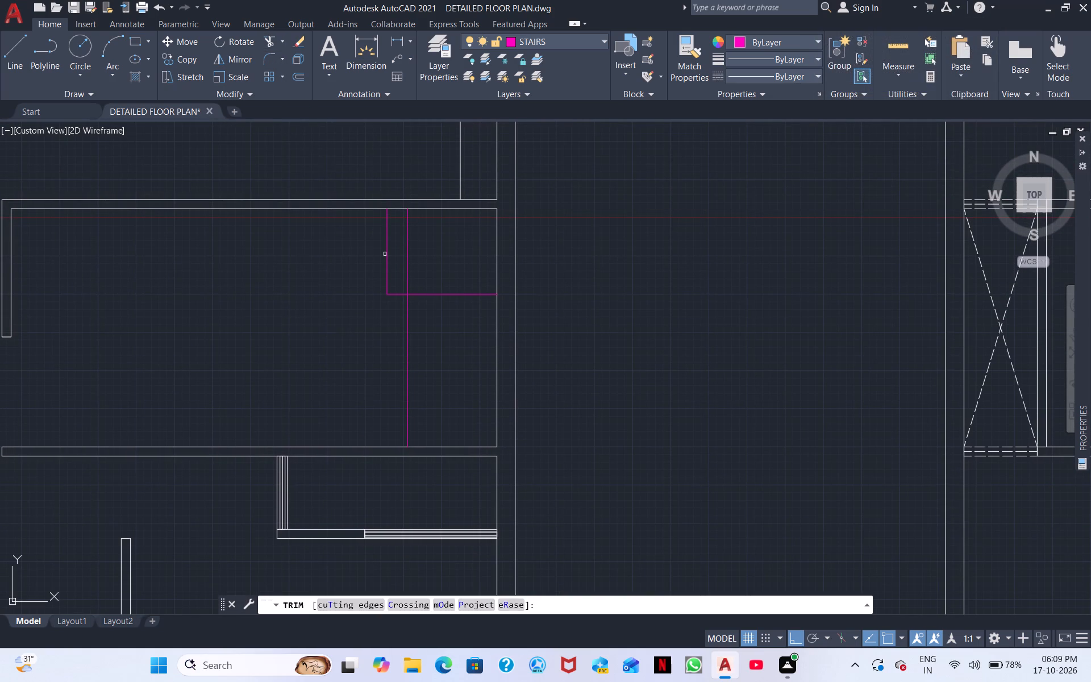
pyautogui.click(388, 254)
pyautogui.rightClick(391, 256)
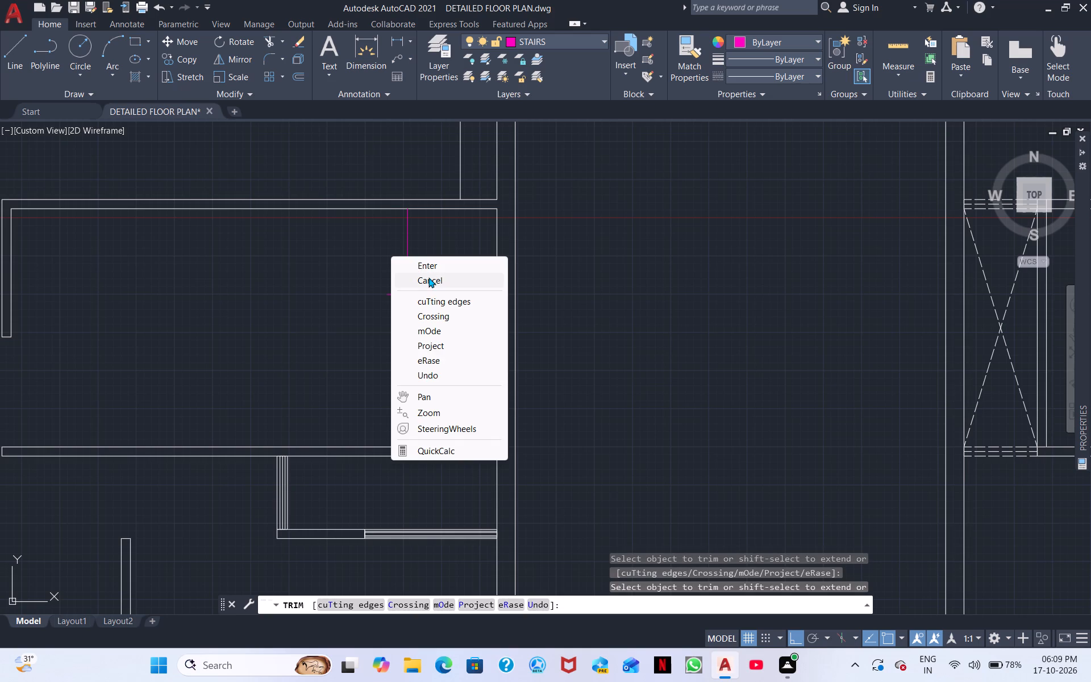
pyautogui.click(428, 277)
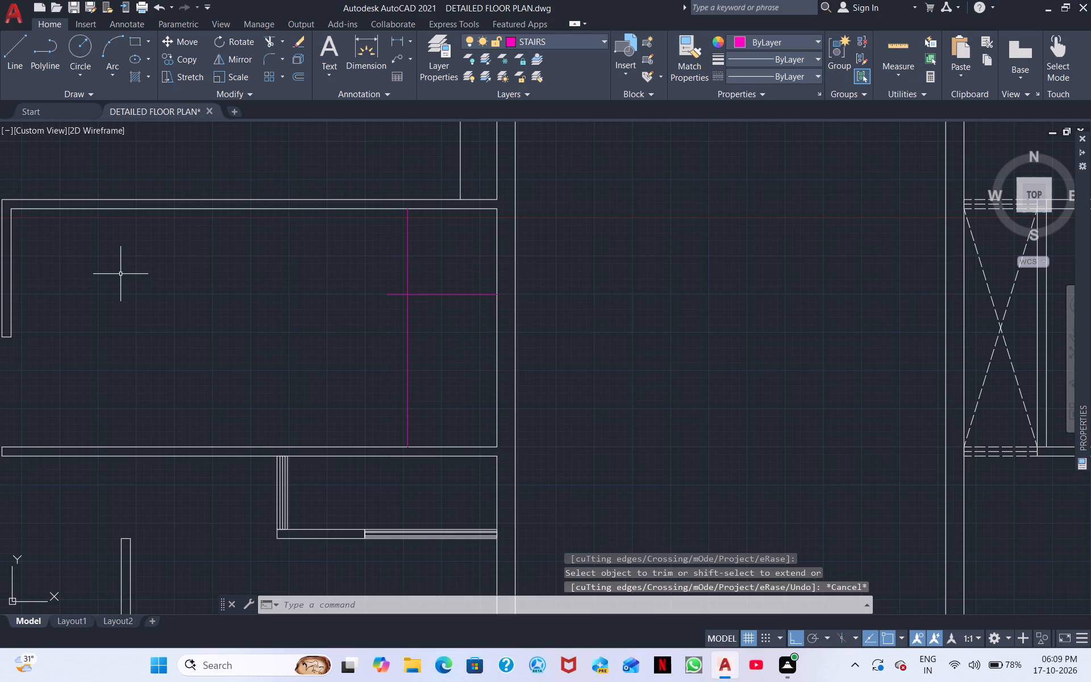
# Draw a 3' line east from the inner south corner of the room's short west wall.
pyautogui.moveTo(121, 275); pyautogui.dragTo(391, 283, button='middle')
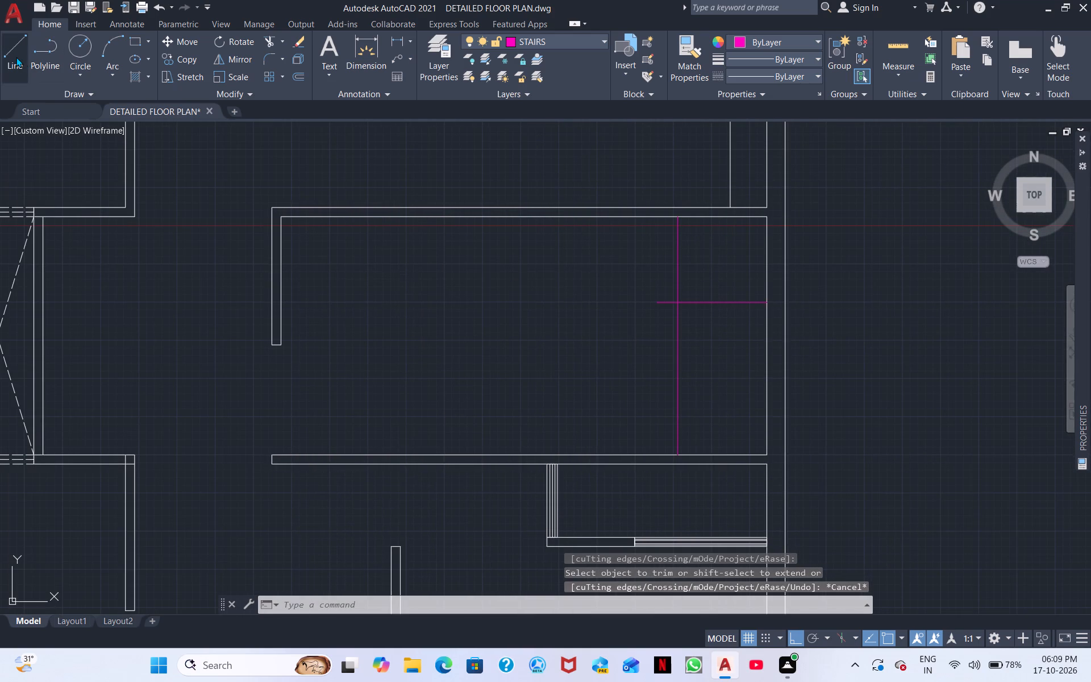
pyautogui.click(16, 57)
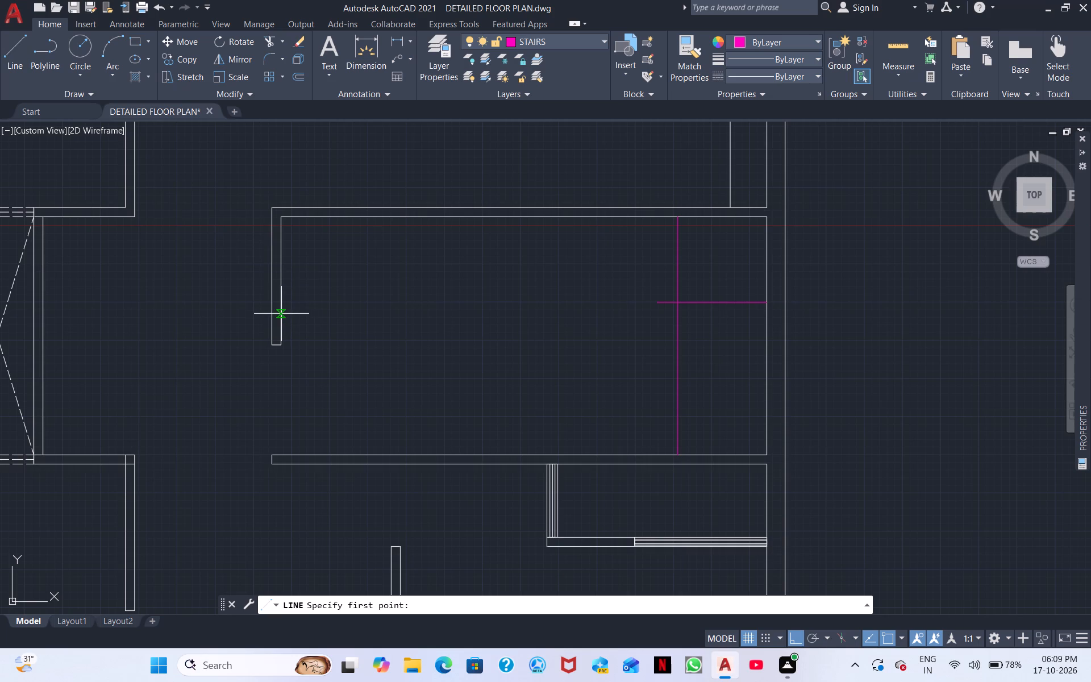
pyautogui.click(285, 341)
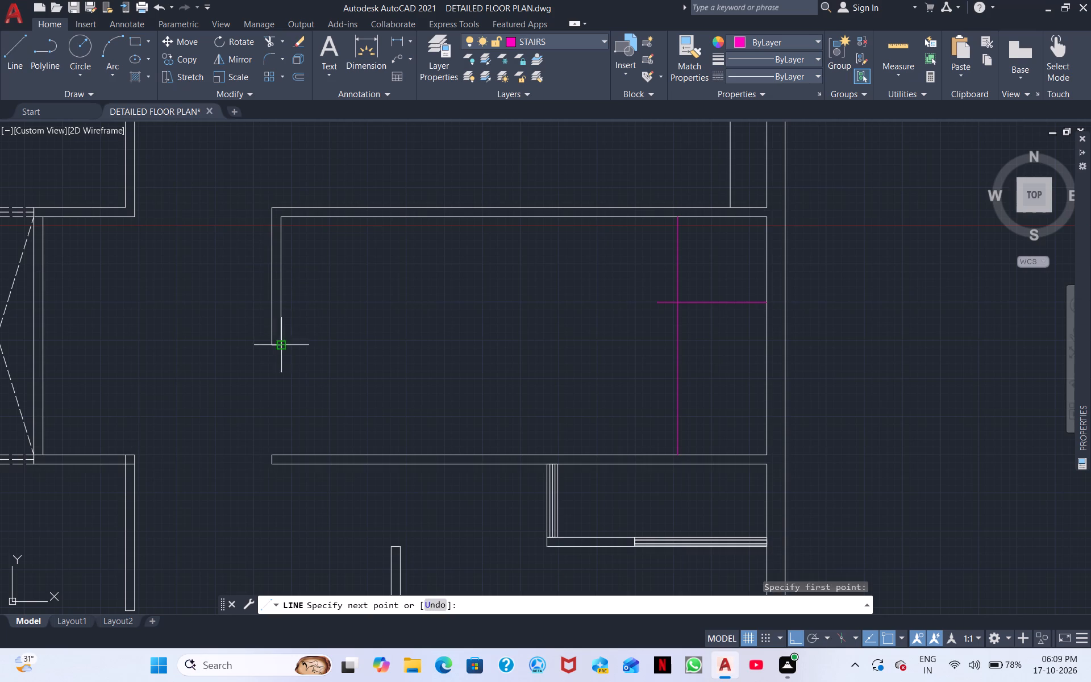
pyautogui.write("3'")
pyautogui.press('Return')
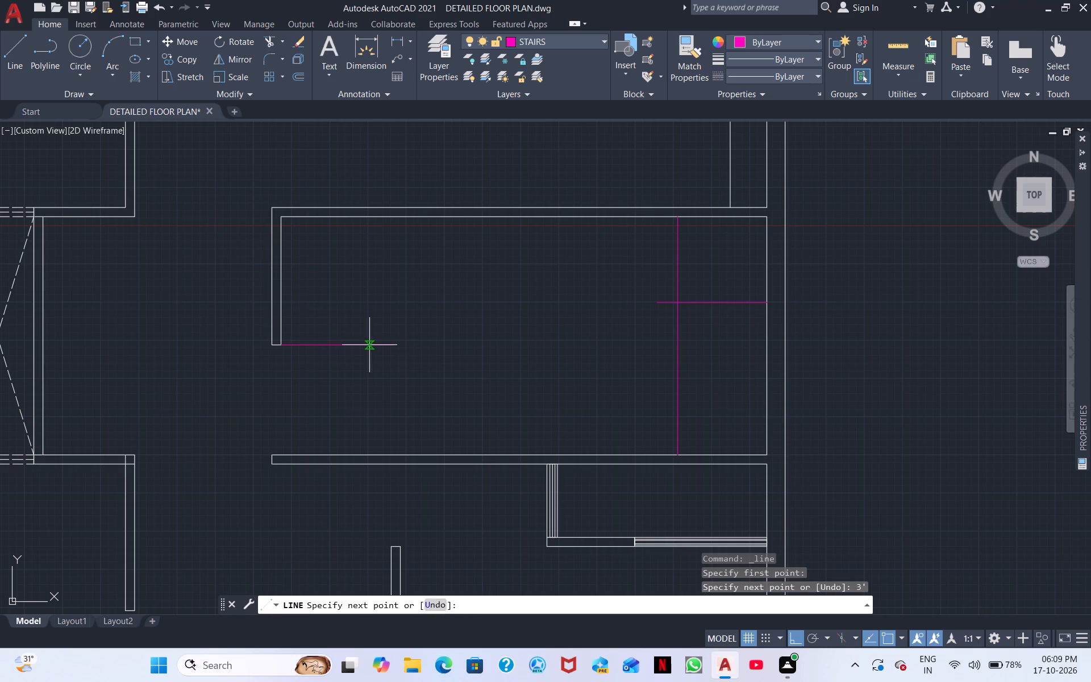
pyautogui.rightClick(399, 374)
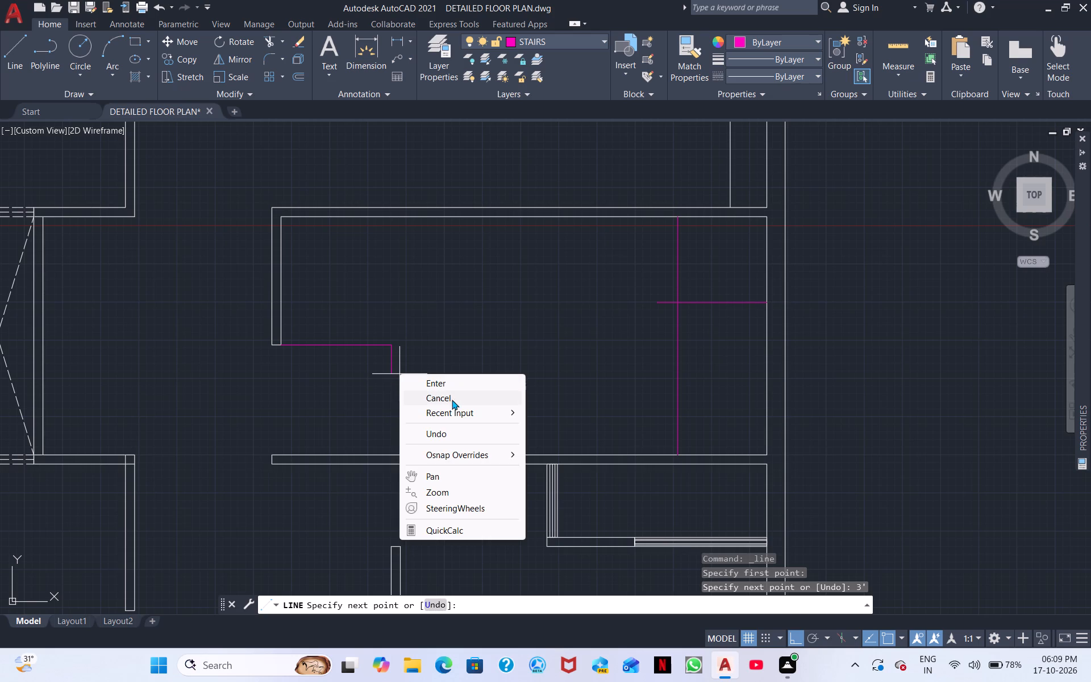
pyautogui.click(452, 400)
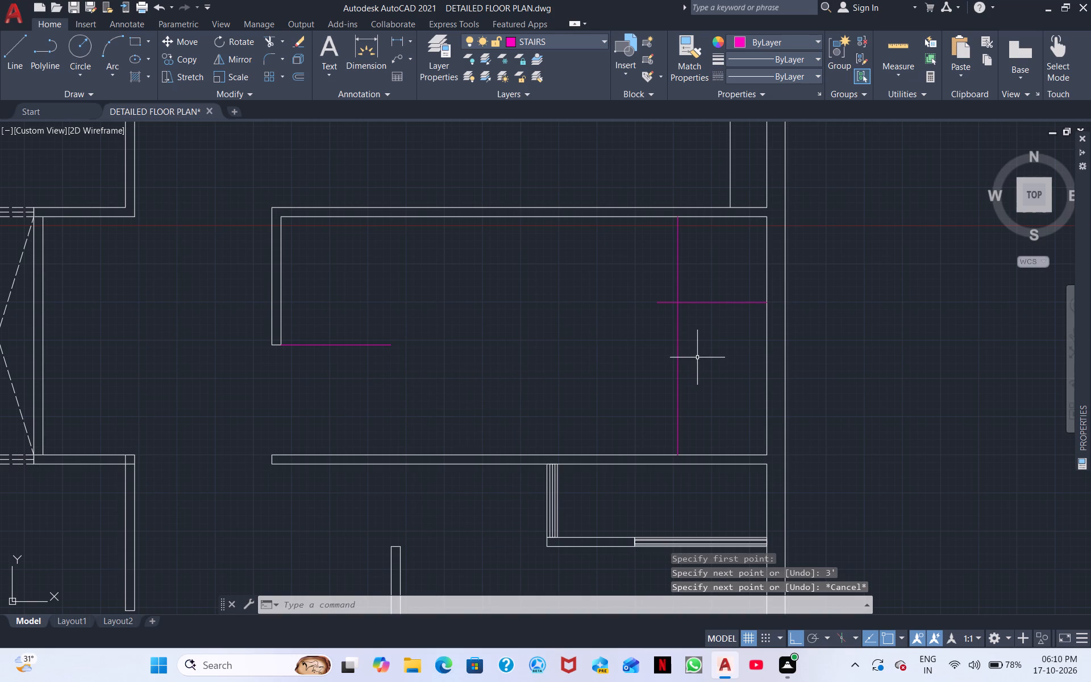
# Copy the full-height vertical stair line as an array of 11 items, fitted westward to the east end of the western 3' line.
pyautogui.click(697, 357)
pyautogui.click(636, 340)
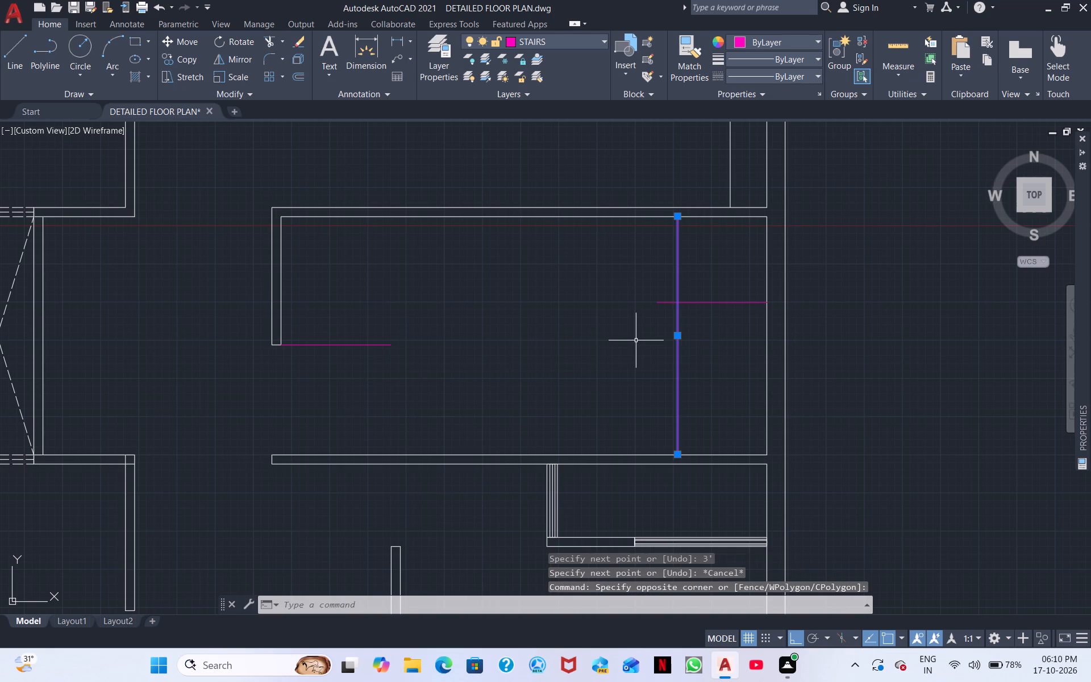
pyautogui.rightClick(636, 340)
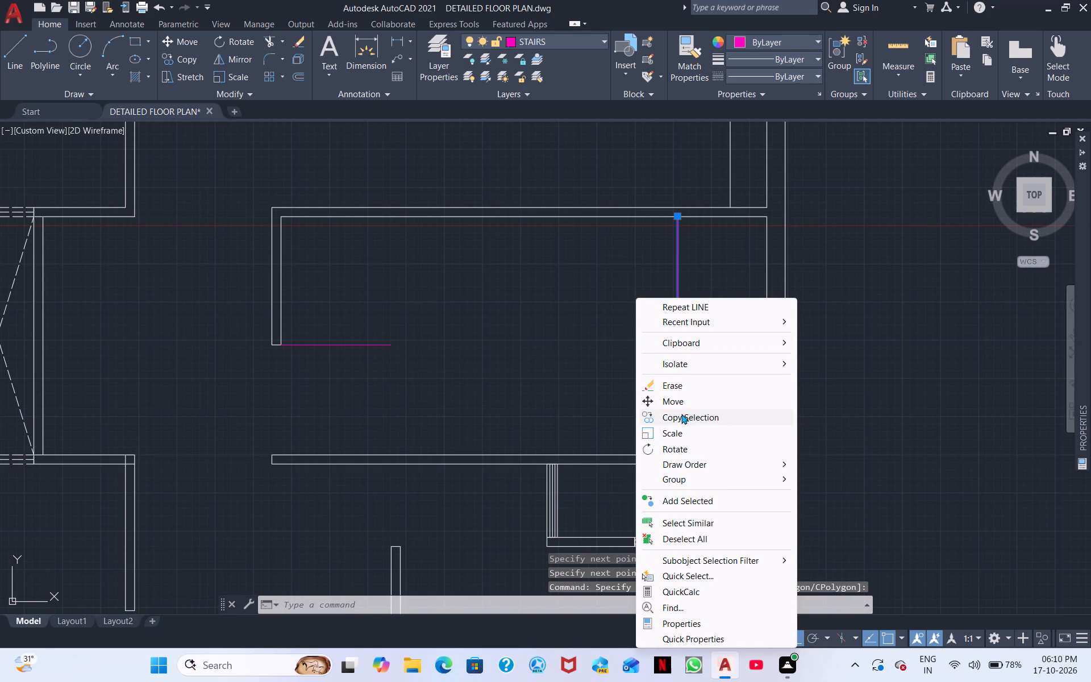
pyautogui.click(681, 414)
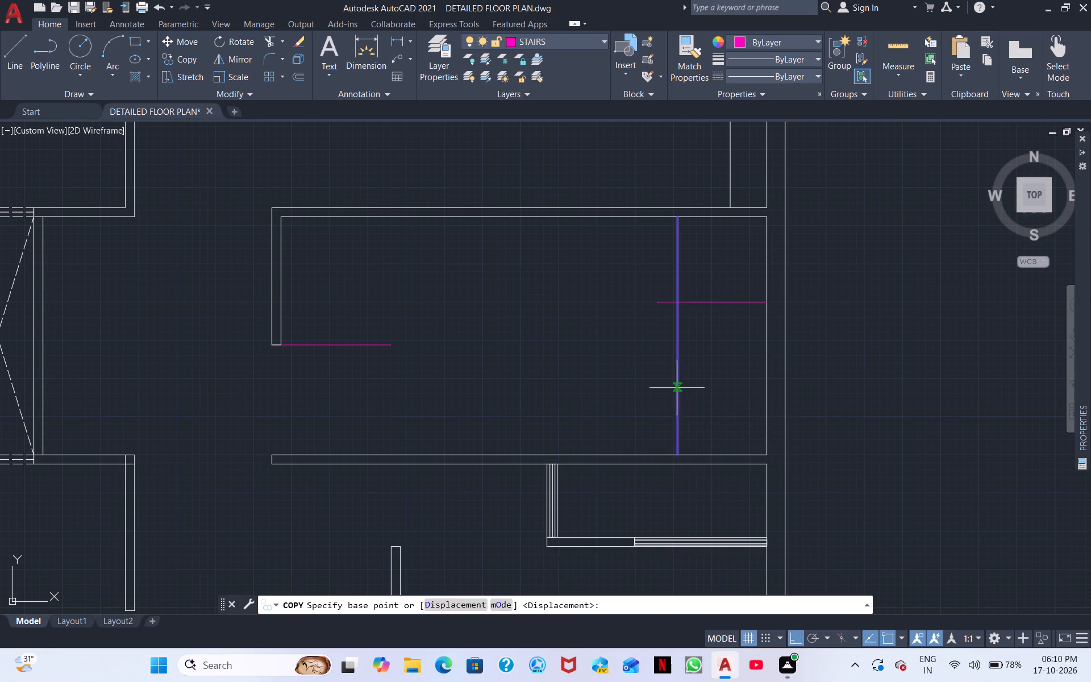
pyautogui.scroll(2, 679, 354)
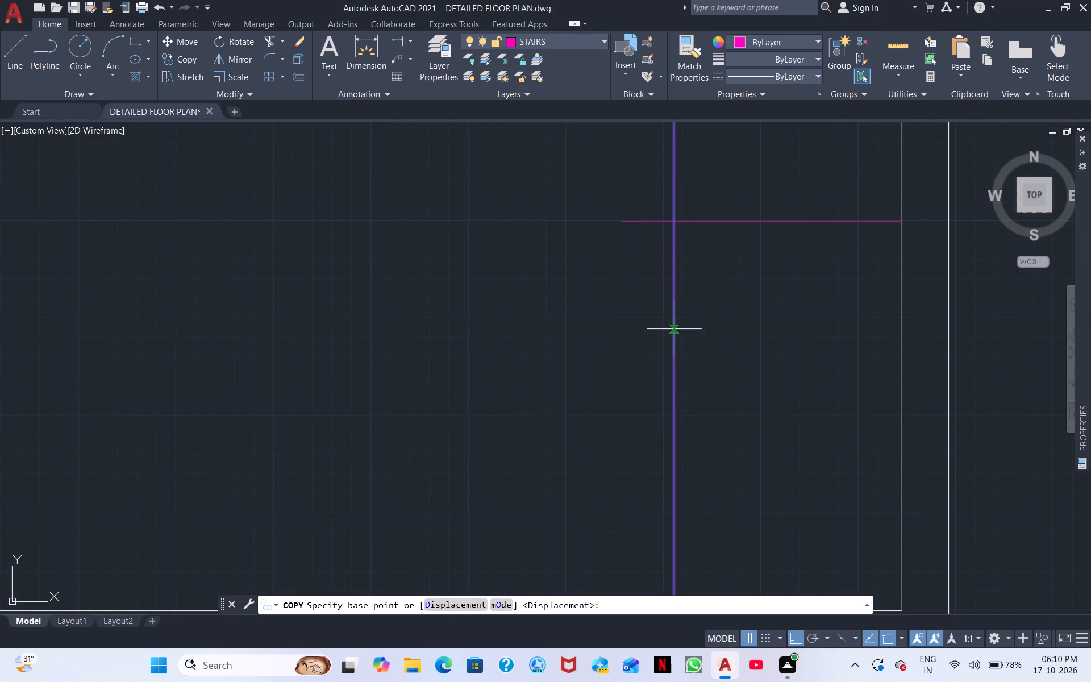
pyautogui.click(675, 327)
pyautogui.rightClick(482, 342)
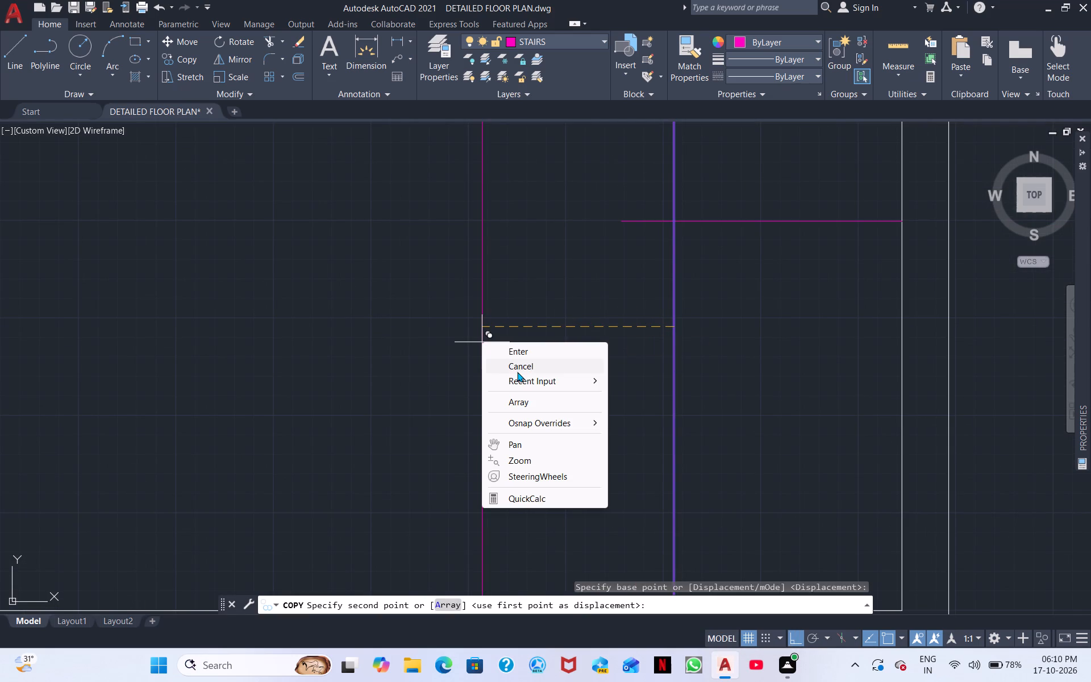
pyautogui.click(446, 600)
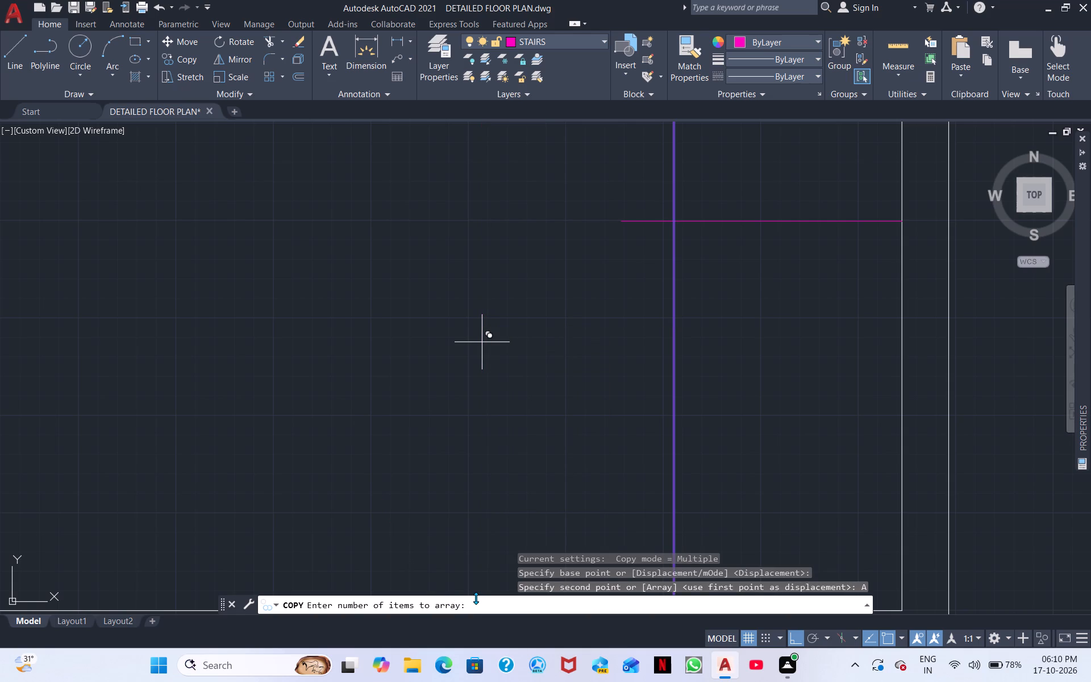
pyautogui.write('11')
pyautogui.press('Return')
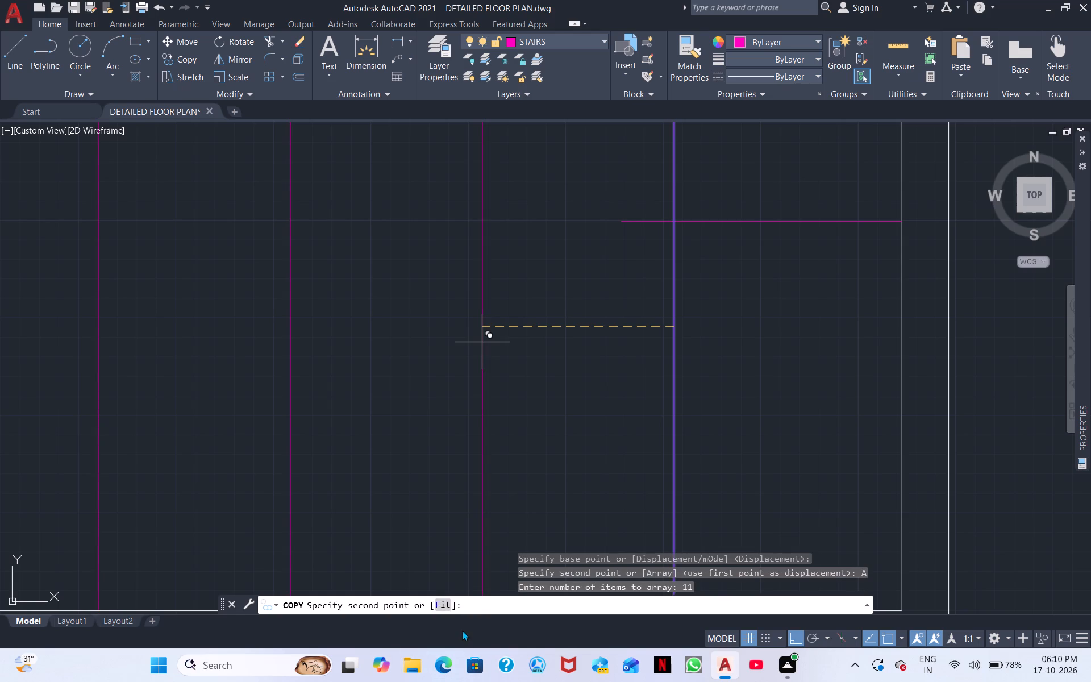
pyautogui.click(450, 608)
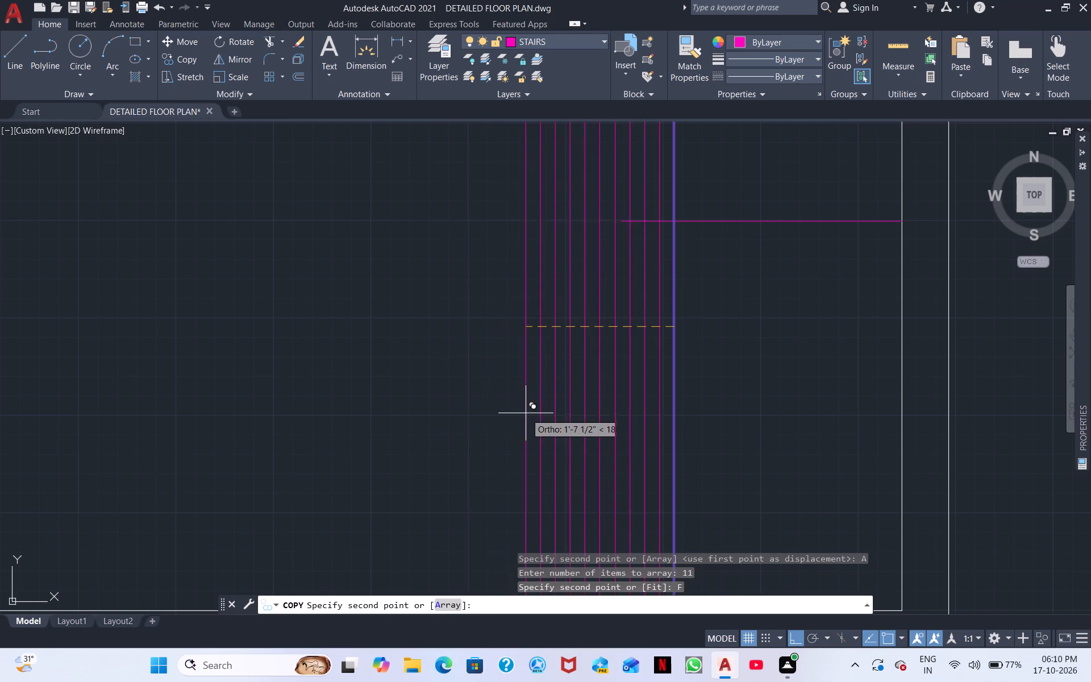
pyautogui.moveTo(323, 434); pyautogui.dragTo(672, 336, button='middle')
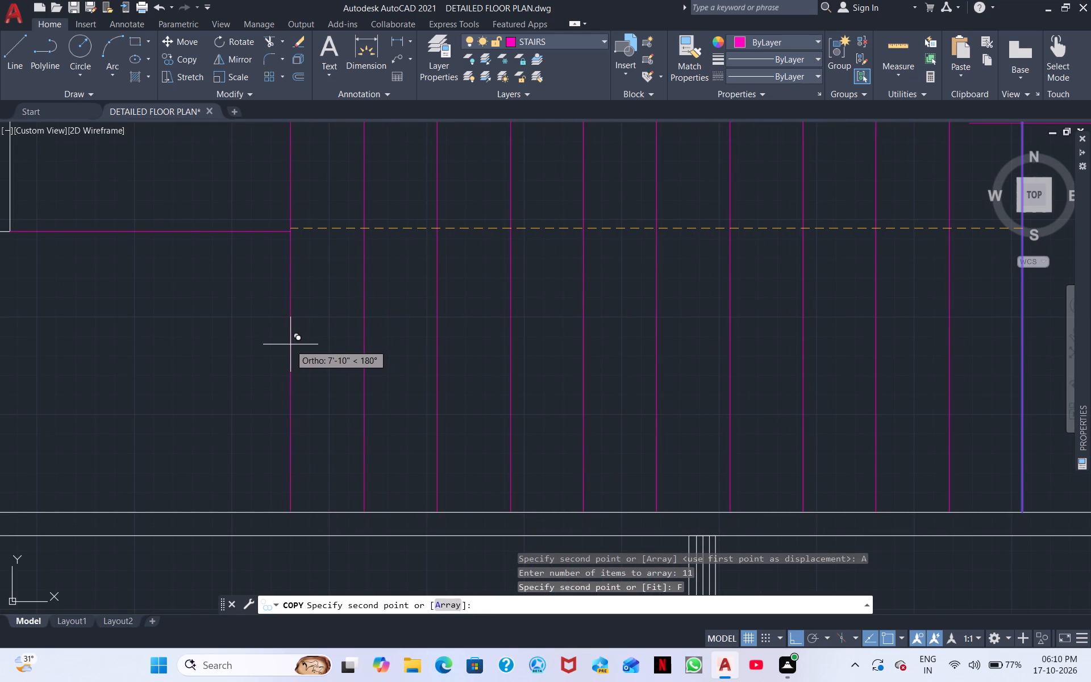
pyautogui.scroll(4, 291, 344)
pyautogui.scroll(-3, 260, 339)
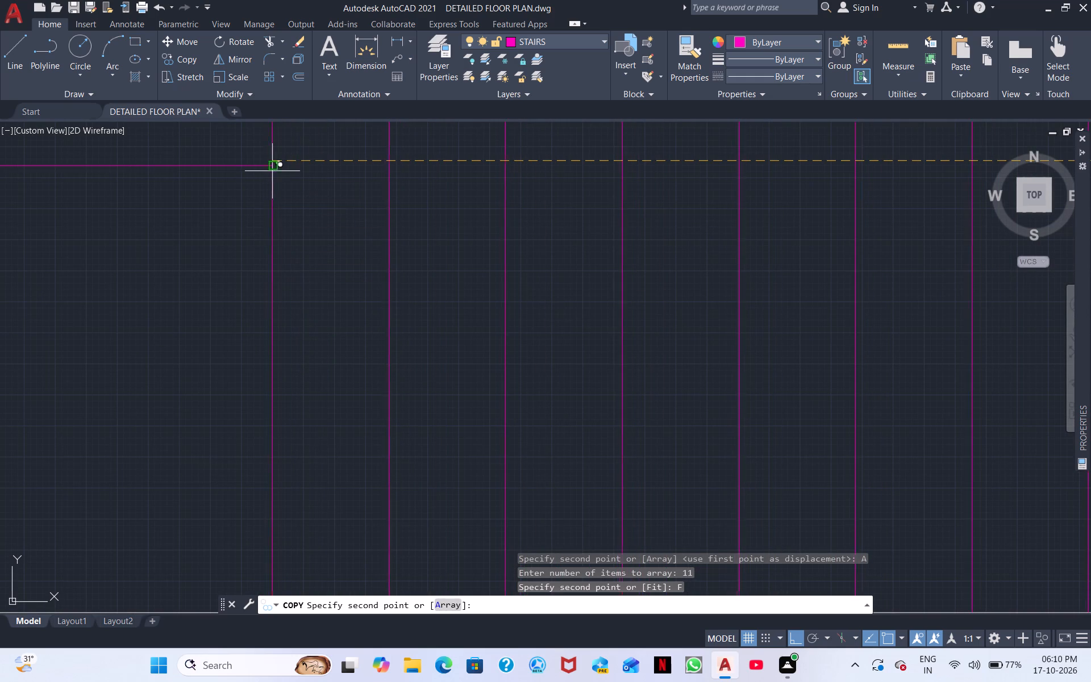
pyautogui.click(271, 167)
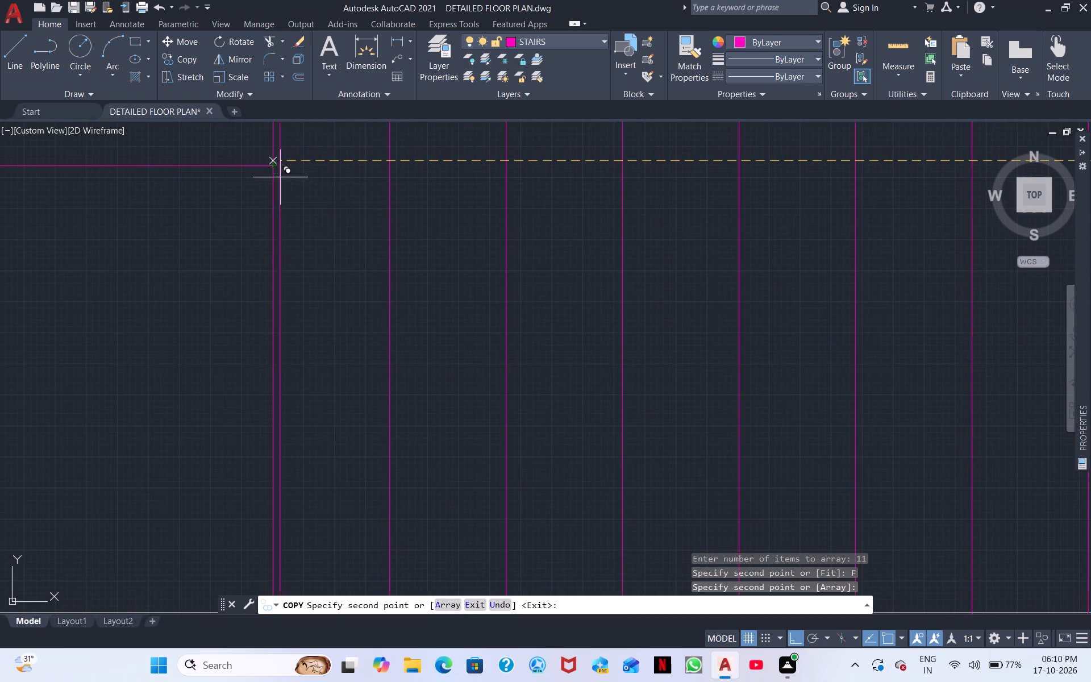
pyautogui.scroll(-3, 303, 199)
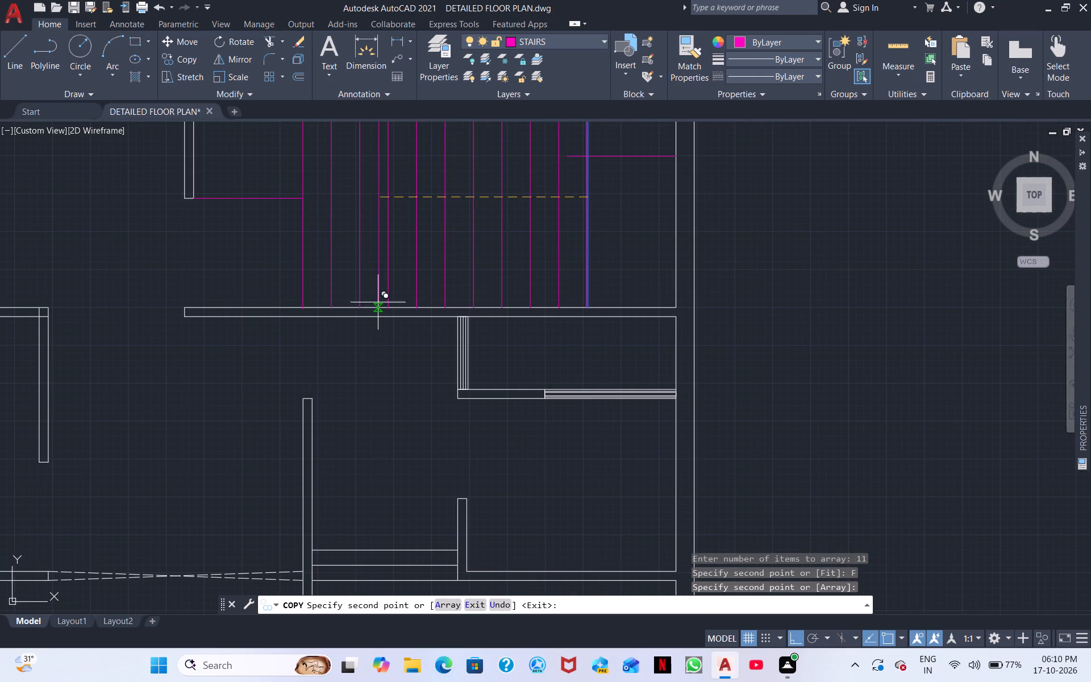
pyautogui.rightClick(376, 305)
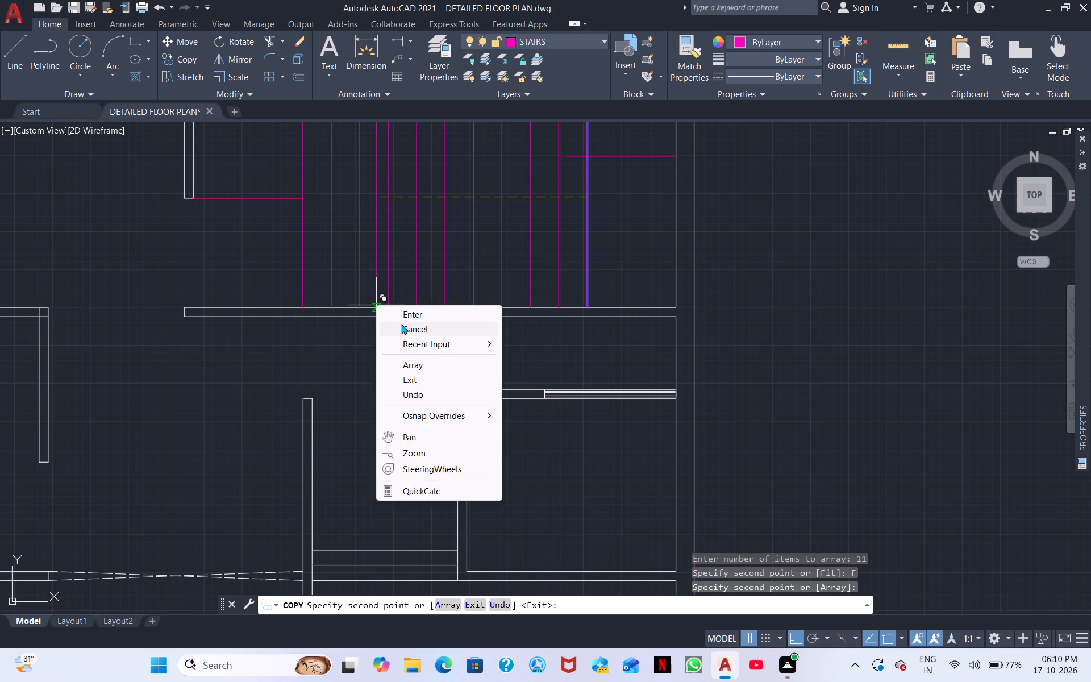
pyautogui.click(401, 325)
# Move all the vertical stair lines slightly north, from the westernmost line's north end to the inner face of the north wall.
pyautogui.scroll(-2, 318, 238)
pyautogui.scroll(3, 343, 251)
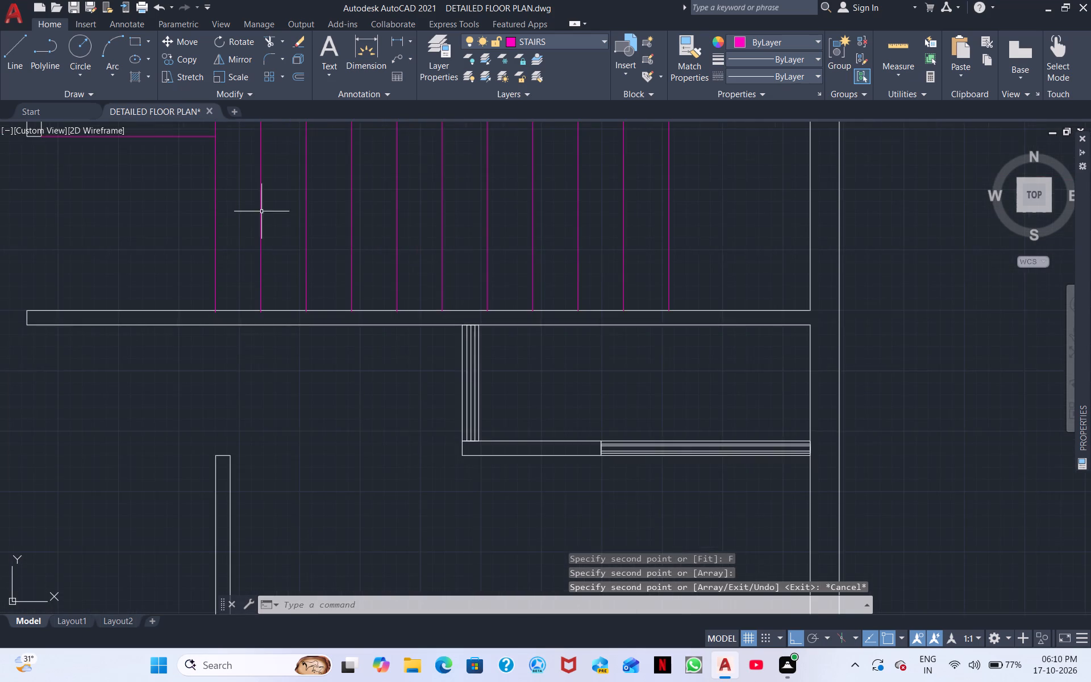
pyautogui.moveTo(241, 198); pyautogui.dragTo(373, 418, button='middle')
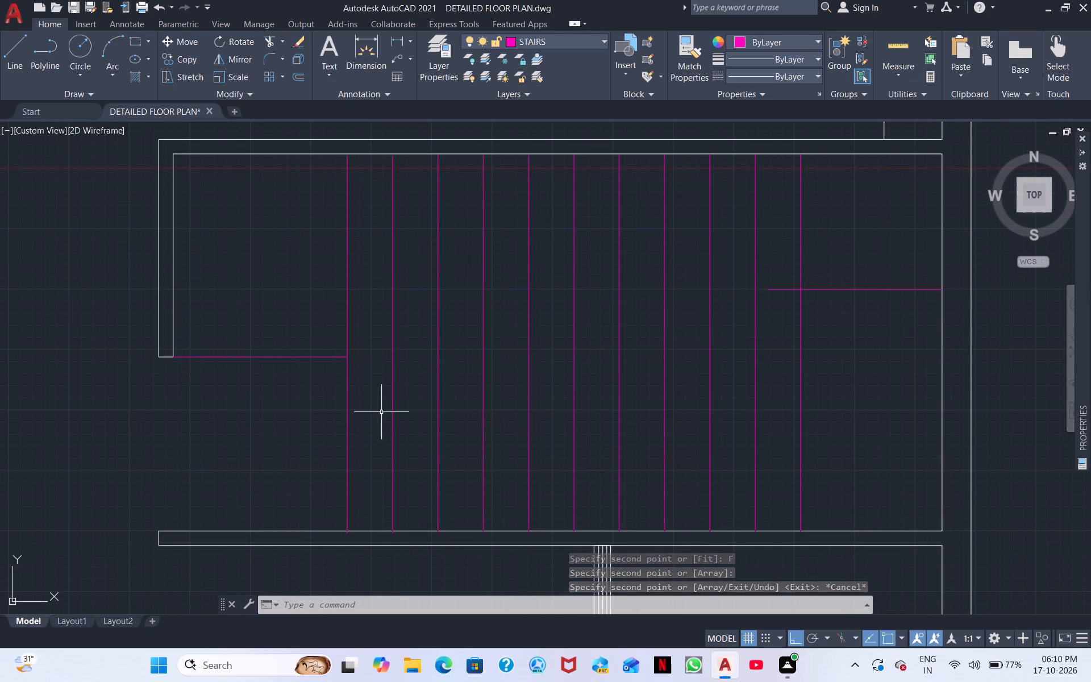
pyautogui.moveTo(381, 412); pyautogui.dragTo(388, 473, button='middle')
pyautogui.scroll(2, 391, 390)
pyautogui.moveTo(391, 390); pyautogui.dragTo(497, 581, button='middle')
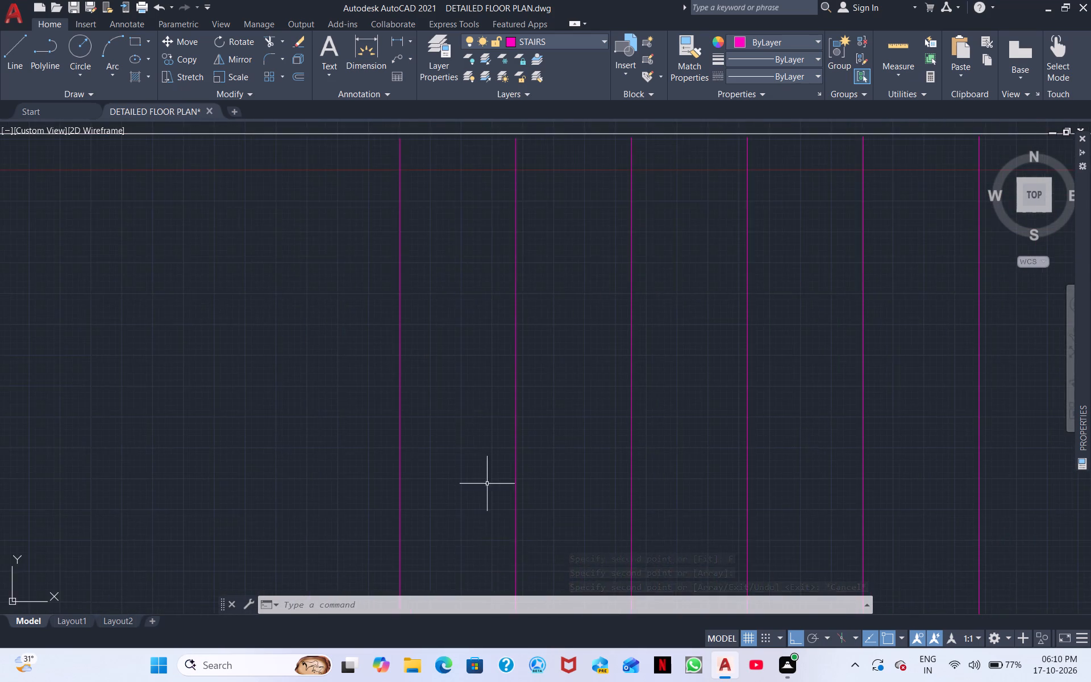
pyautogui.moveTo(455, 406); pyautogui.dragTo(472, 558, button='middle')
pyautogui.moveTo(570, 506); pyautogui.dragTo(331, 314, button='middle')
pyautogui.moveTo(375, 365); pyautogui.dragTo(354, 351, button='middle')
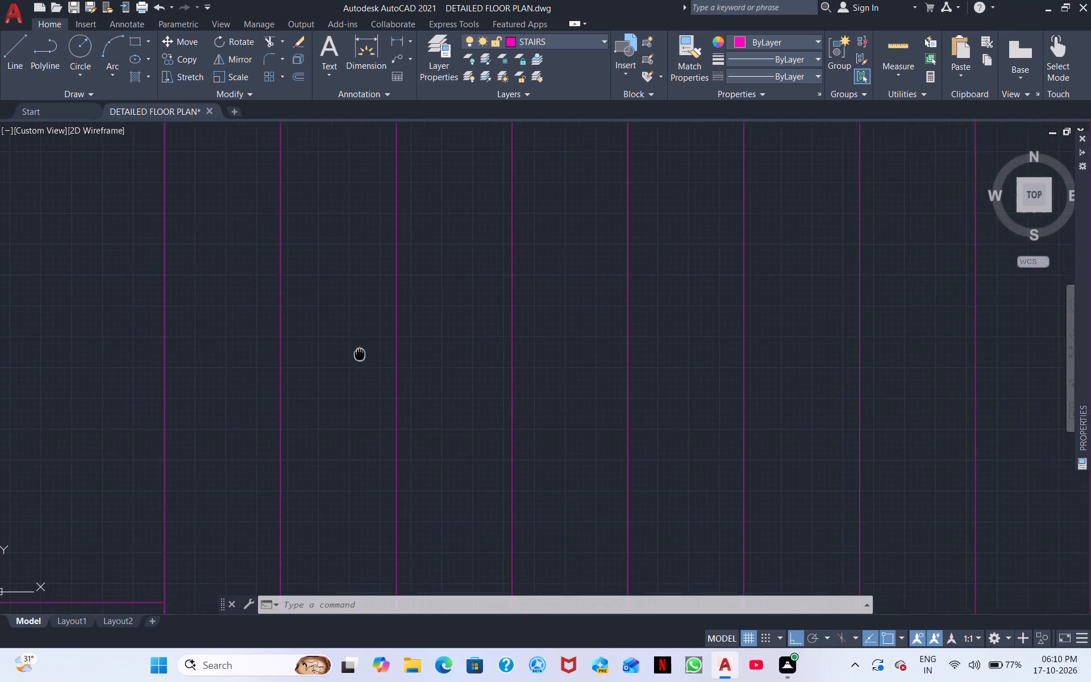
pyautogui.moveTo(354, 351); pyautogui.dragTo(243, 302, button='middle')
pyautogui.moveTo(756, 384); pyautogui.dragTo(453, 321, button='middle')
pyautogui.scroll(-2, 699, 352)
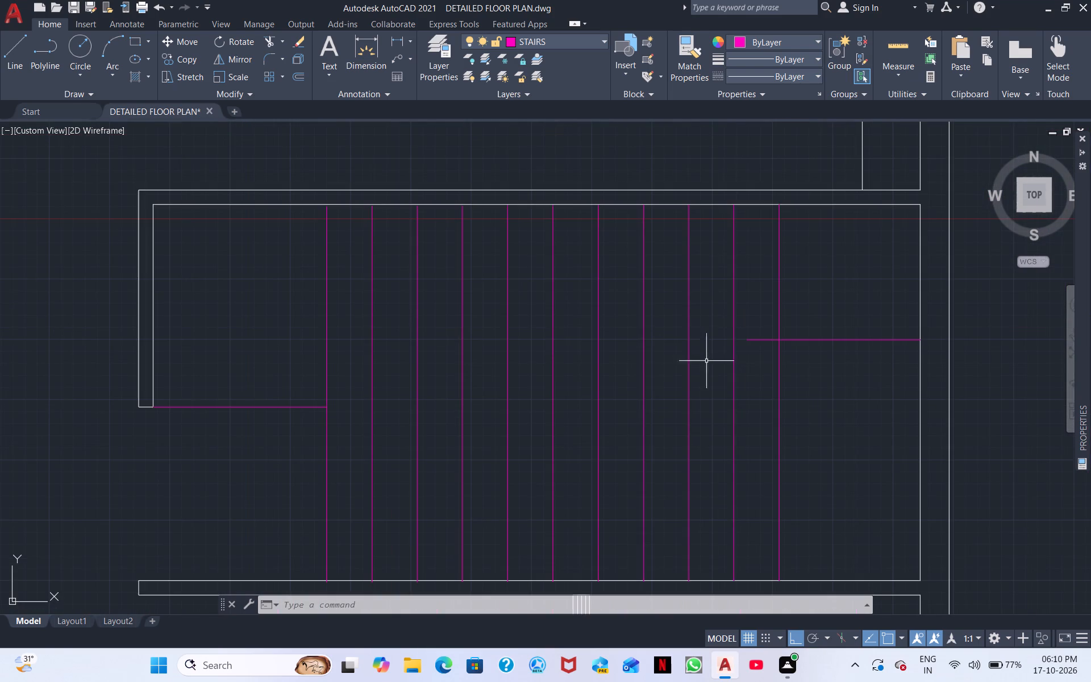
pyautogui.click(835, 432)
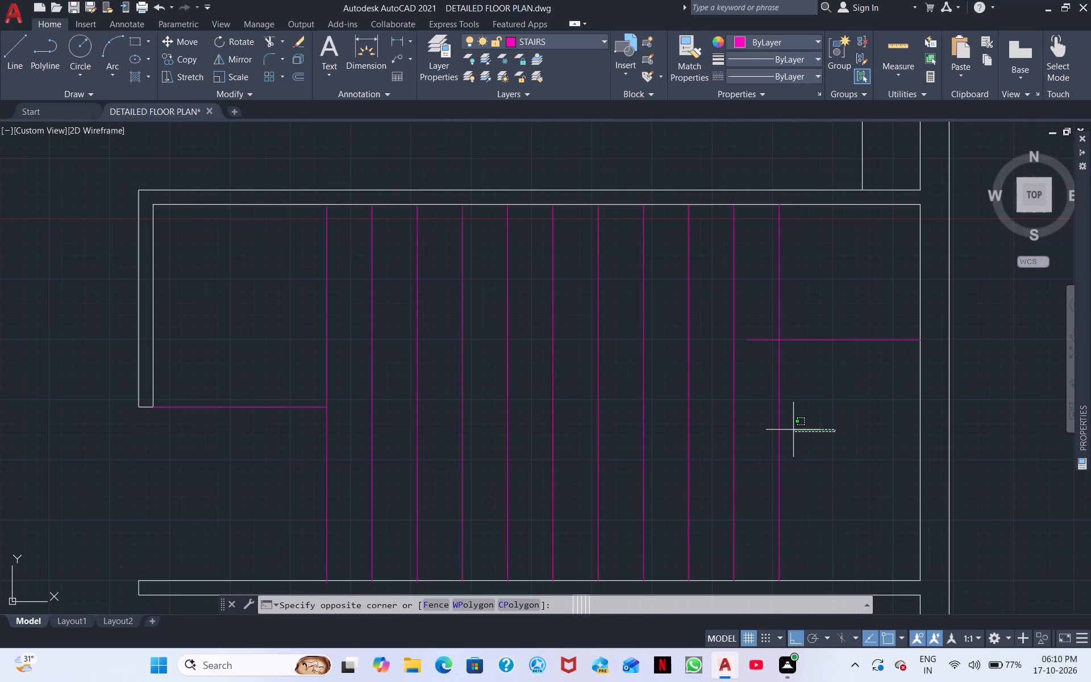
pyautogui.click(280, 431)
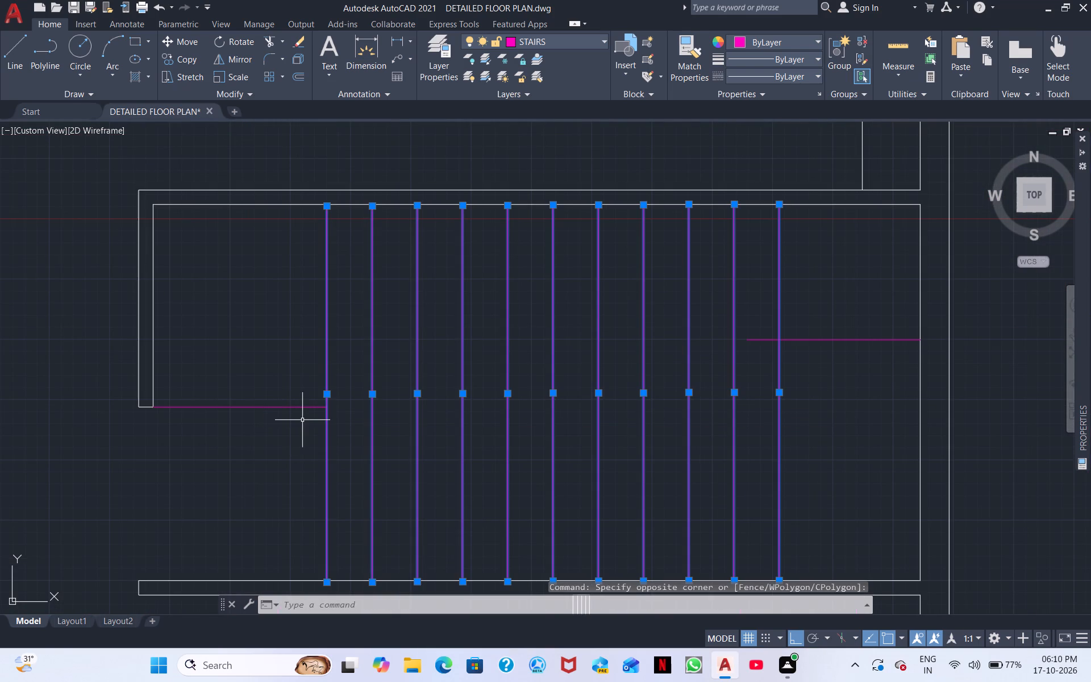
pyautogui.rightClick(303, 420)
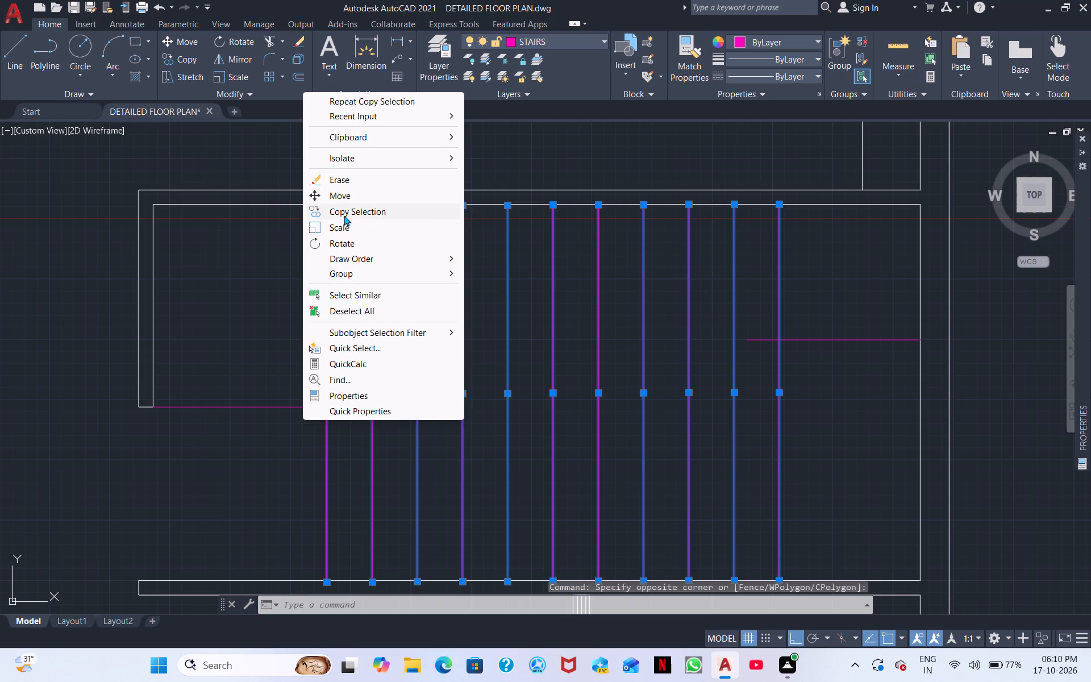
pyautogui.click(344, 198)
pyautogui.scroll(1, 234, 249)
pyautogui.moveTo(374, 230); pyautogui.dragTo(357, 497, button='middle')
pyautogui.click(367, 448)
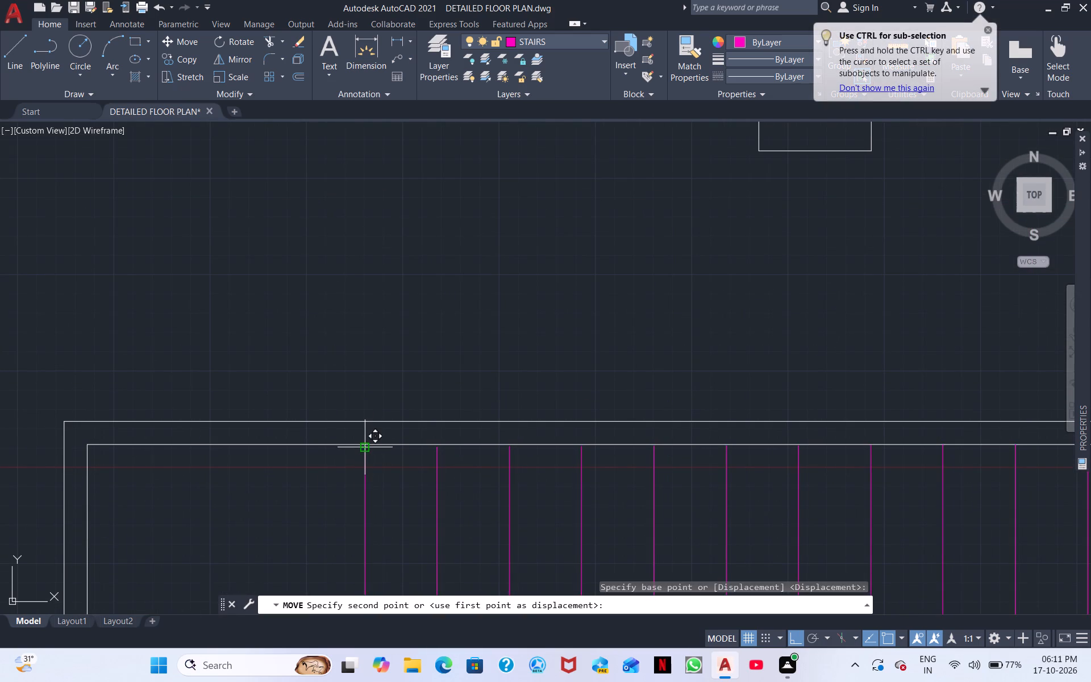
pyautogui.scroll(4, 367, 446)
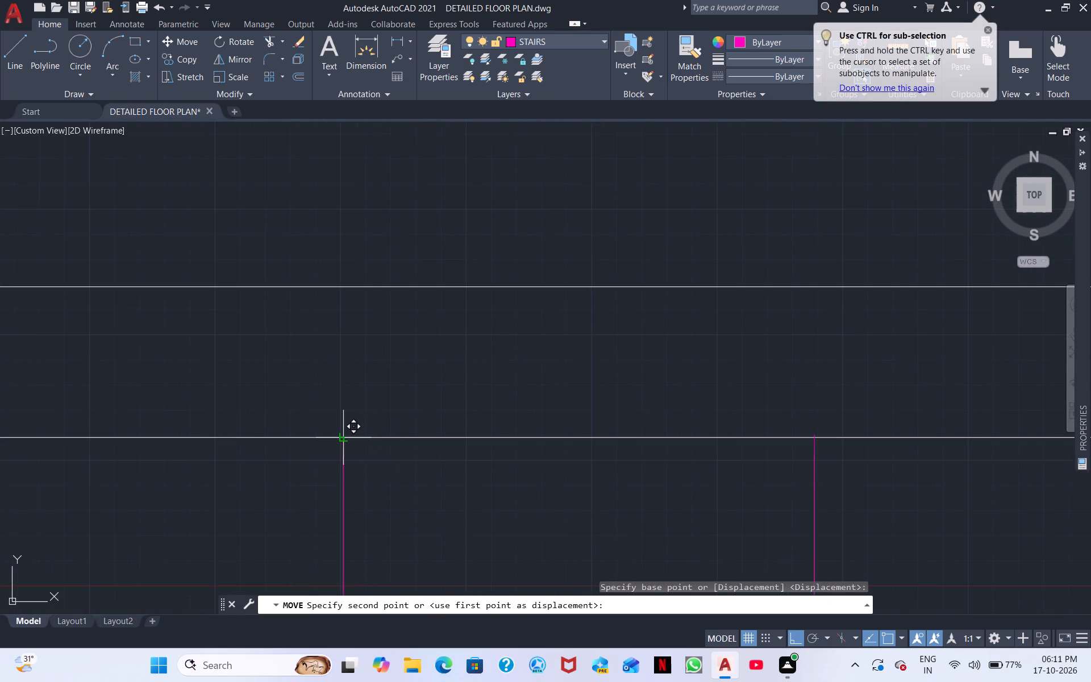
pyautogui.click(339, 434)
# Examine how the ends of the vertical stair lines meet the room's north and south walls.
pyautogui.scroll(-2, 459, 469)
pyautogui.scroll(-3, 513, 479)
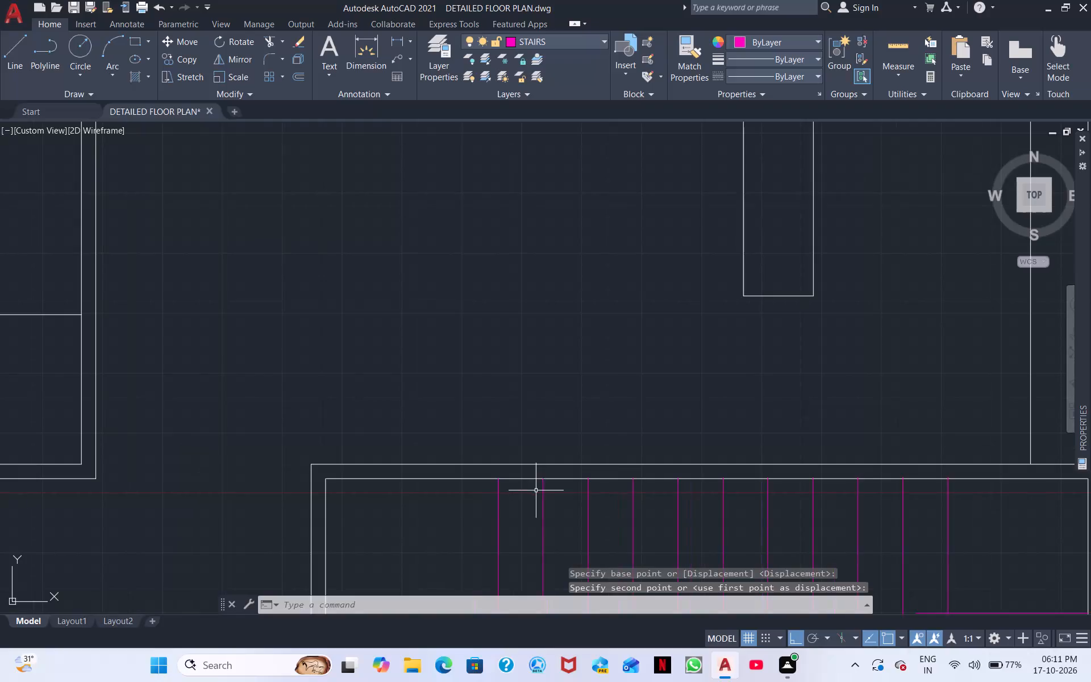
pyautogui.moveTo(897, 519); pyautogui.dragTo(252, 326, button='middle')
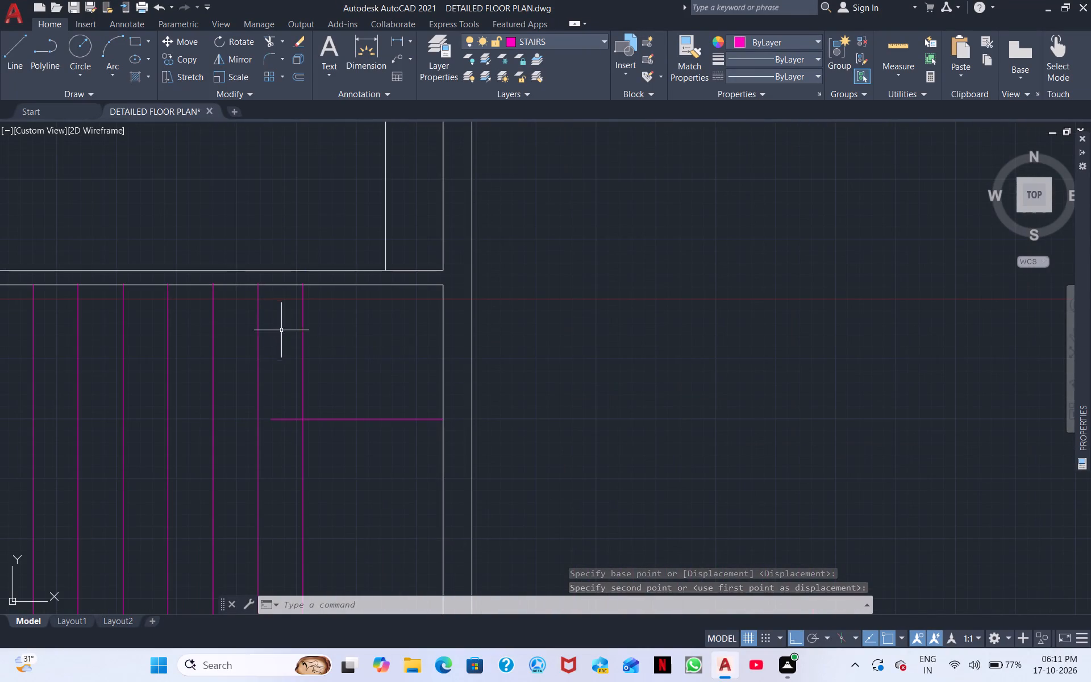
pyautogui.scroll(1, 273, 376)
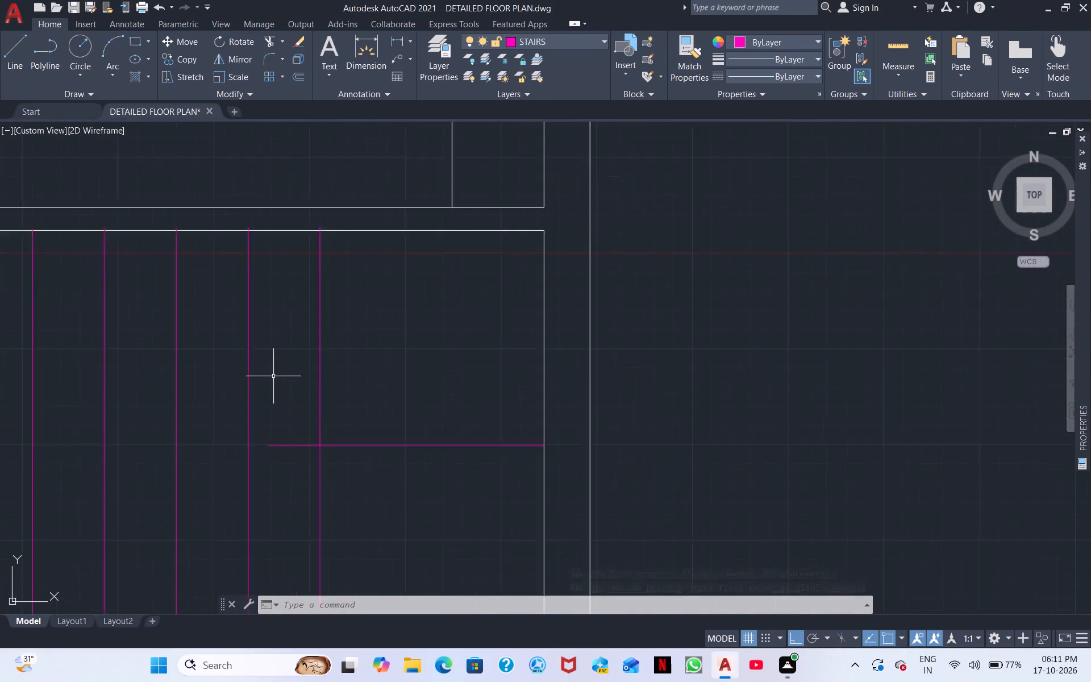
pyautogui.scroll(2, 273, 376)
pyautogui.scroll(-4, 271, 376)
pyautogui.scroll(3, 341, 493)
pyautogui.moveTo(327, 479); pyautogui.dragTo(335, 439, button='middle')
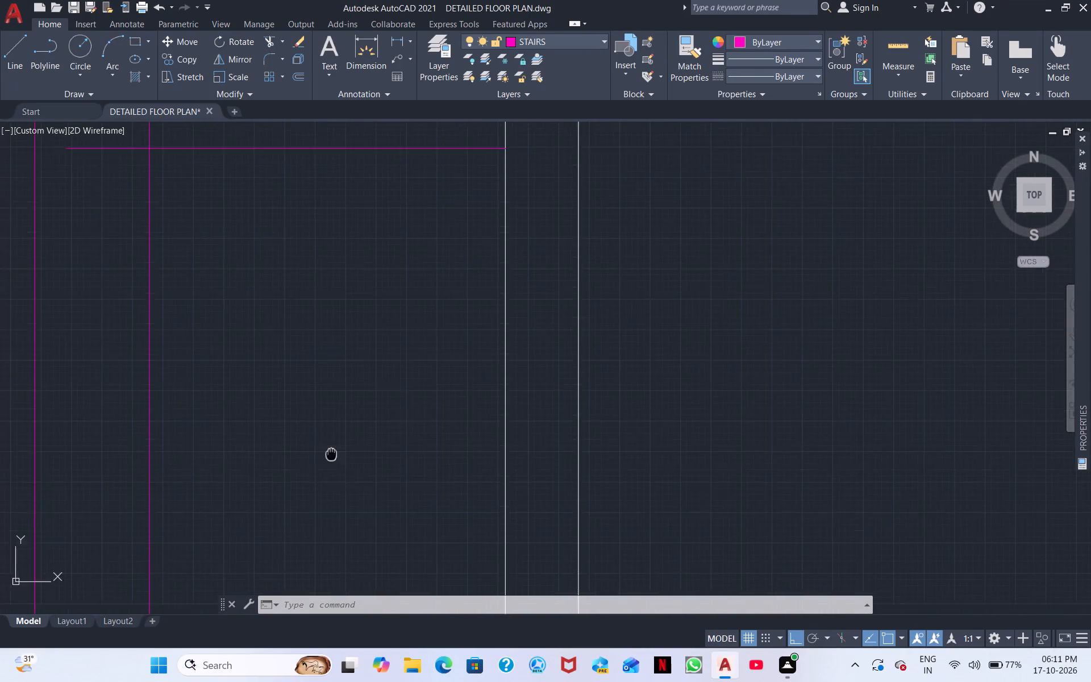
pyautogui.moveTo(335, 439); pyautogui.dragTo(378, 272, button='middle')
pyautogui.scroll(1, 331, 386)
pyautogui.scroll(1, 235, 453)
pyautogui.scroll(-3, 213, 438)
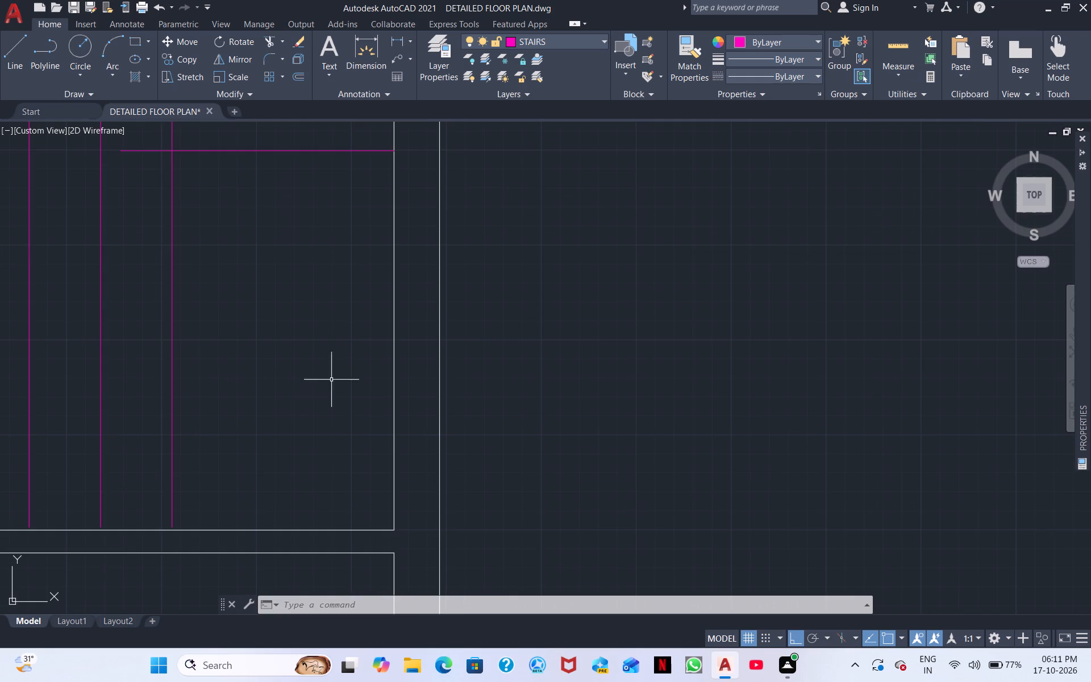
pyautogui.moveTo(331, 380); pyautogui.dragTo(355, 367, button='middle')
pyautogui.moveTo(252, 402); pyautogui.dragTo(467, 366, button='middle')
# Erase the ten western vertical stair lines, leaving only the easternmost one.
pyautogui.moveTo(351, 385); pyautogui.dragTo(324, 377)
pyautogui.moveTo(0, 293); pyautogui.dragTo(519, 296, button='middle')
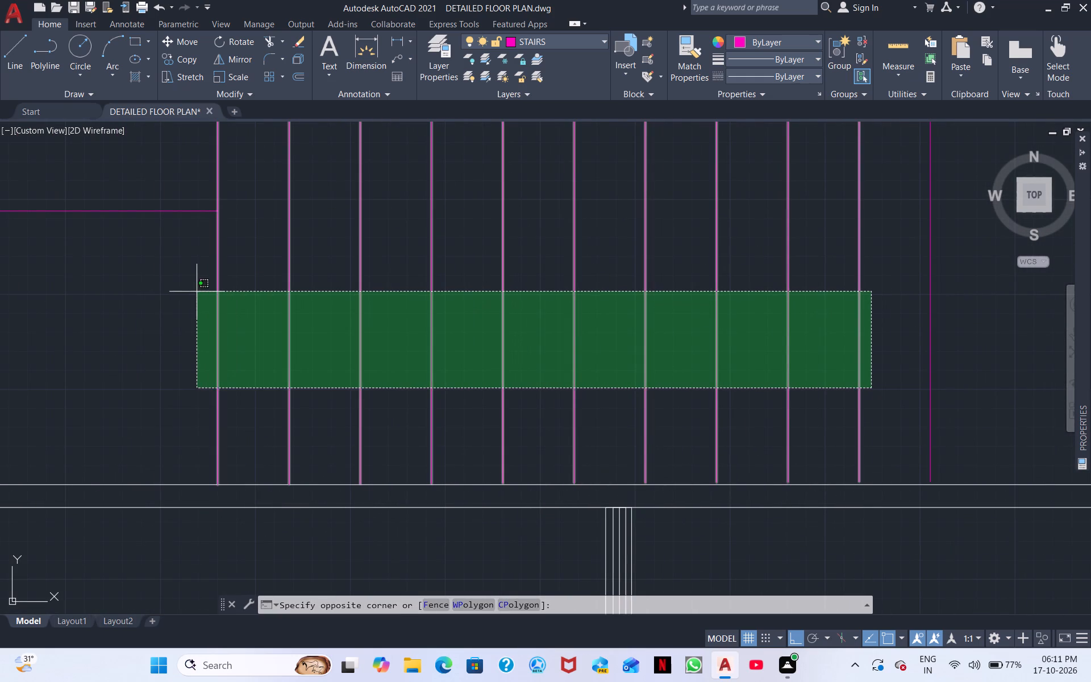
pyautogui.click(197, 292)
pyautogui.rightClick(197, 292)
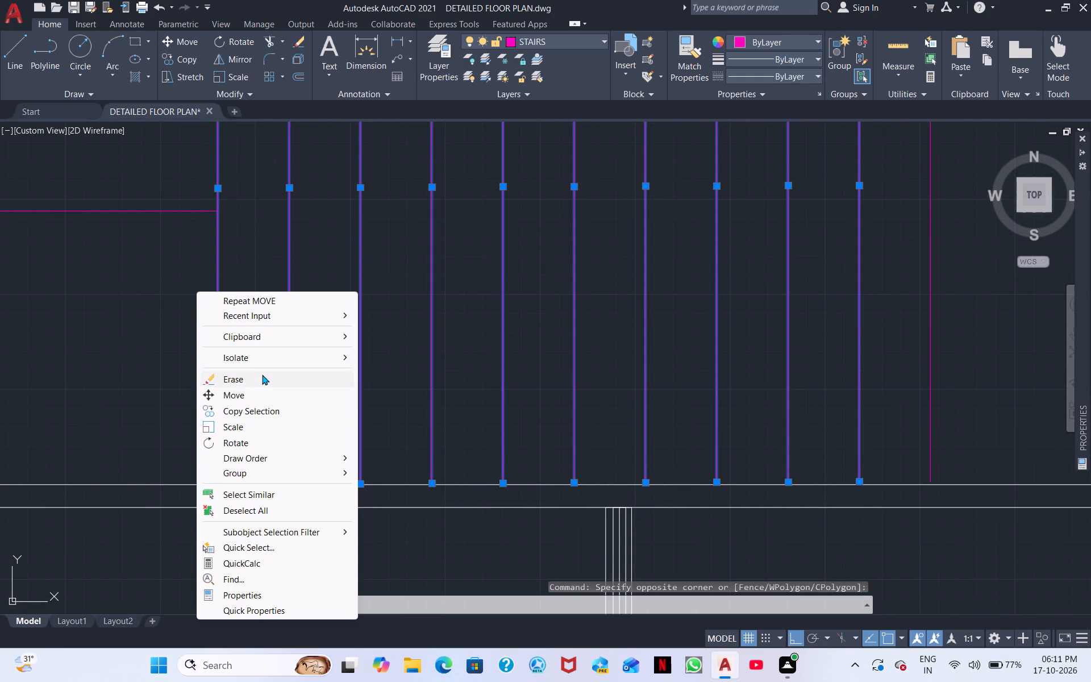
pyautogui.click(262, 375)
# Erase the remaining full-height vertical stair line that crosses the eastern 3' horizontal line.
pyautogui.scroll(-2, 263, 327)
pyautogui.click(541, 334)
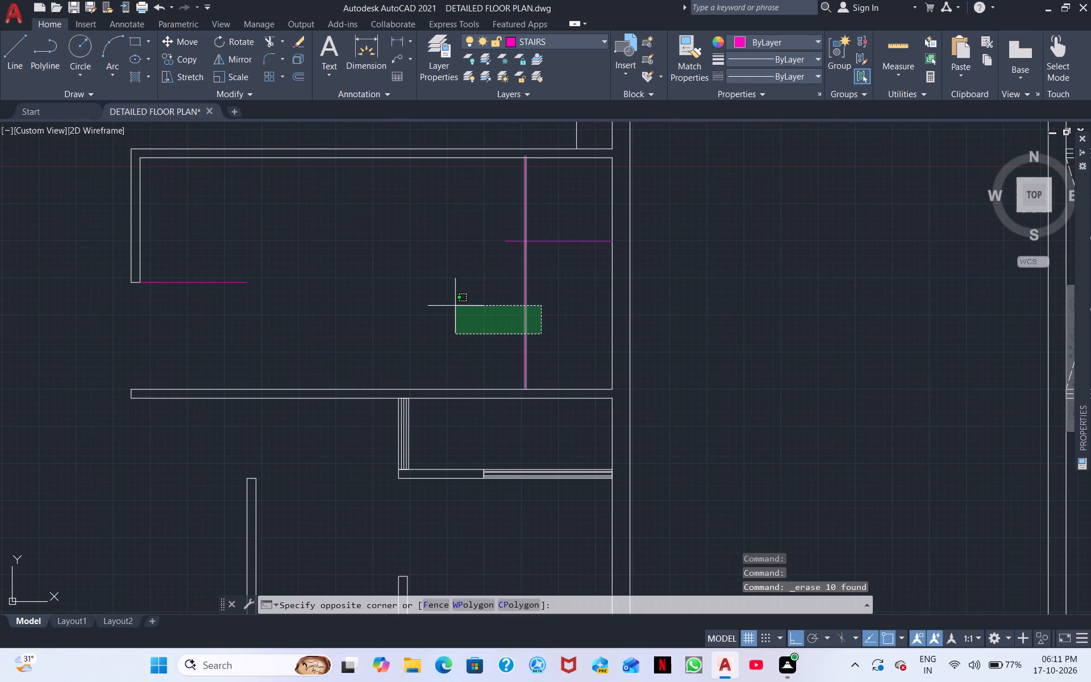
pyautogui.click(455, 306)
pyautogui.rightClick(454, 306)
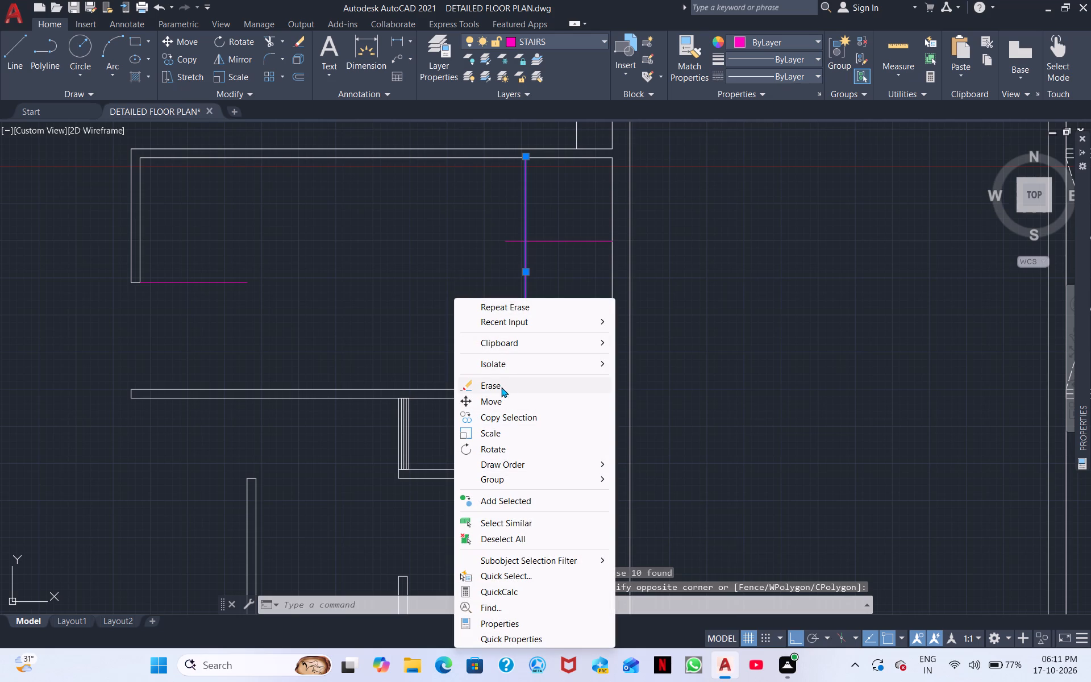
pyautogui.click(504, 383)
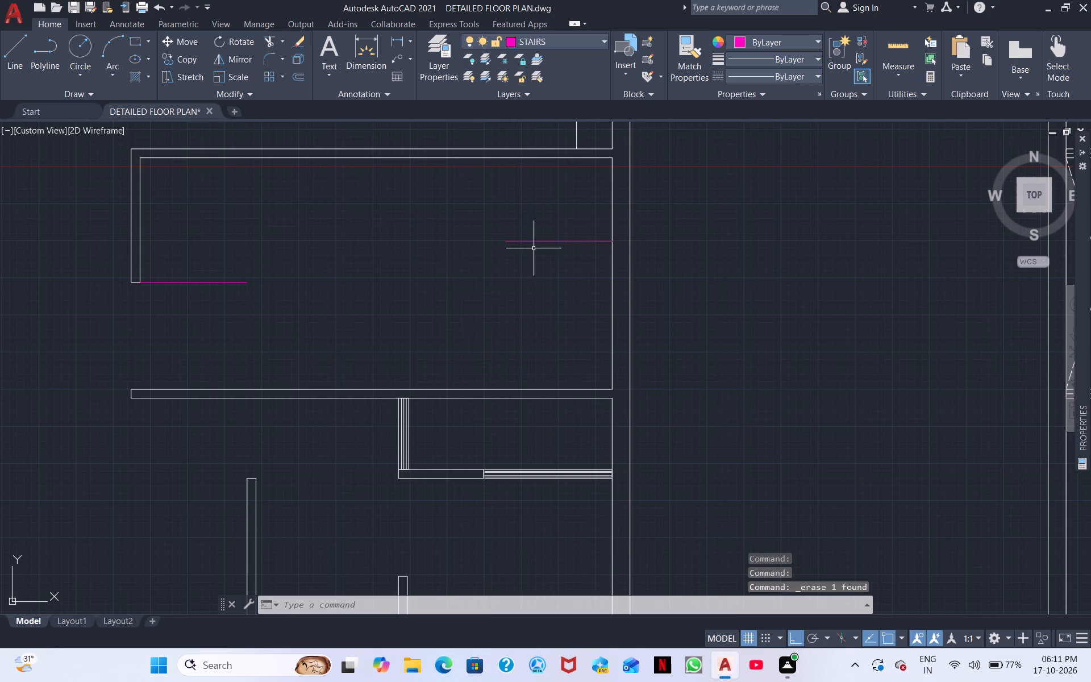
# Move the eastern 3' horizontal stair line south along the east wall, level with the western horizontal stair line.
pyautogui.click(538, 240)
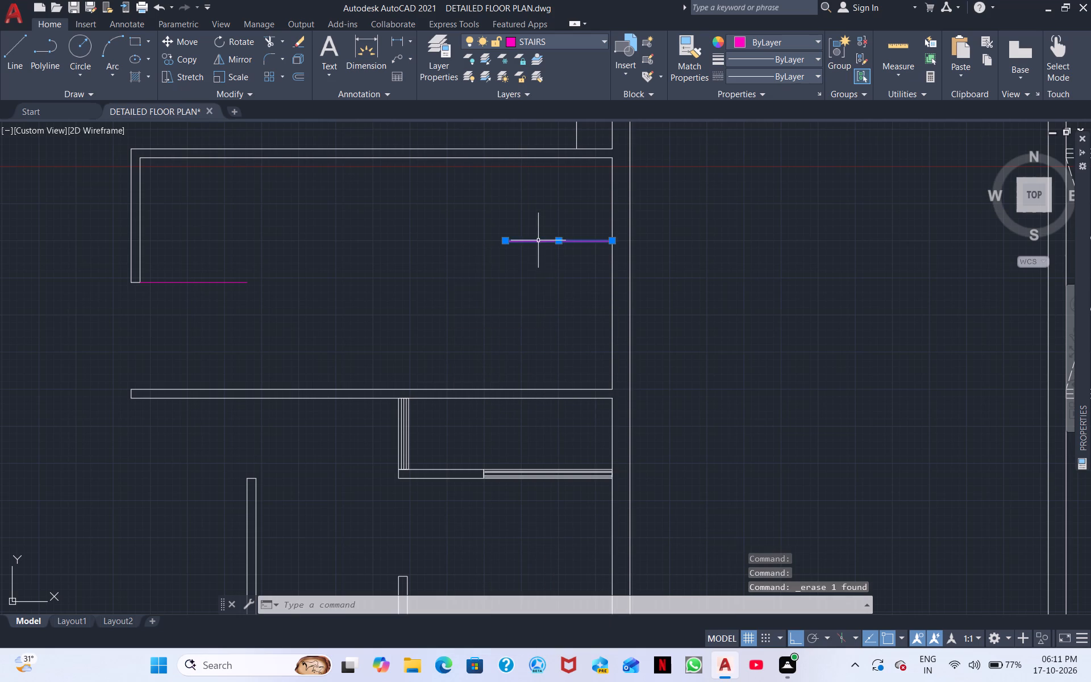
pyautogui.rightClick(517, 296)
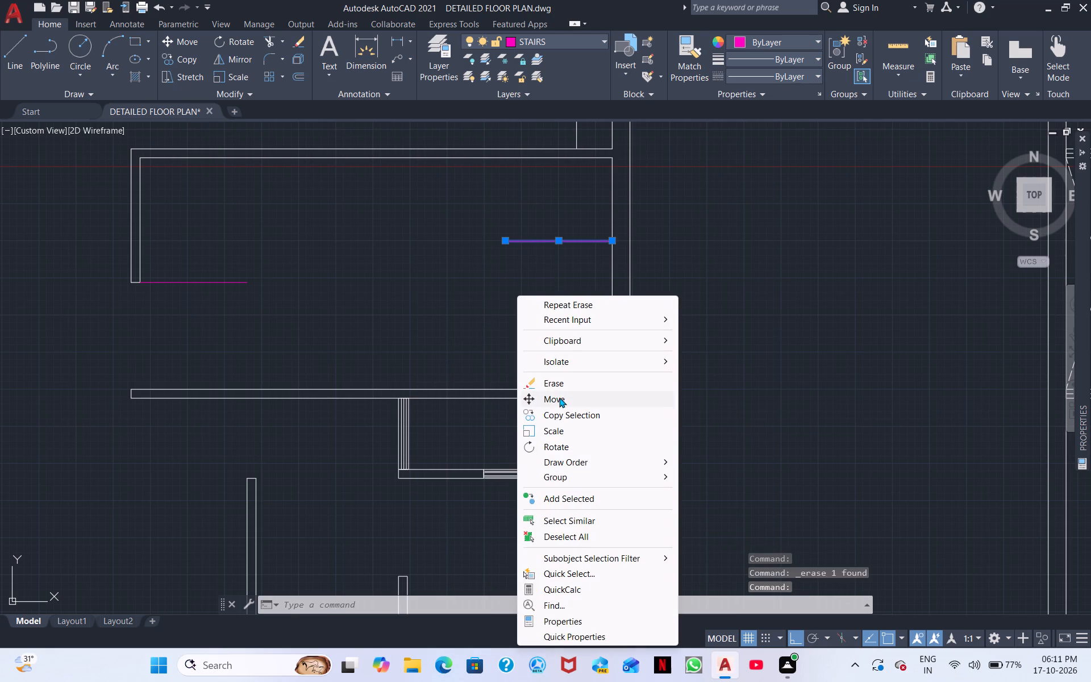
pyautogui.click(559, 397)
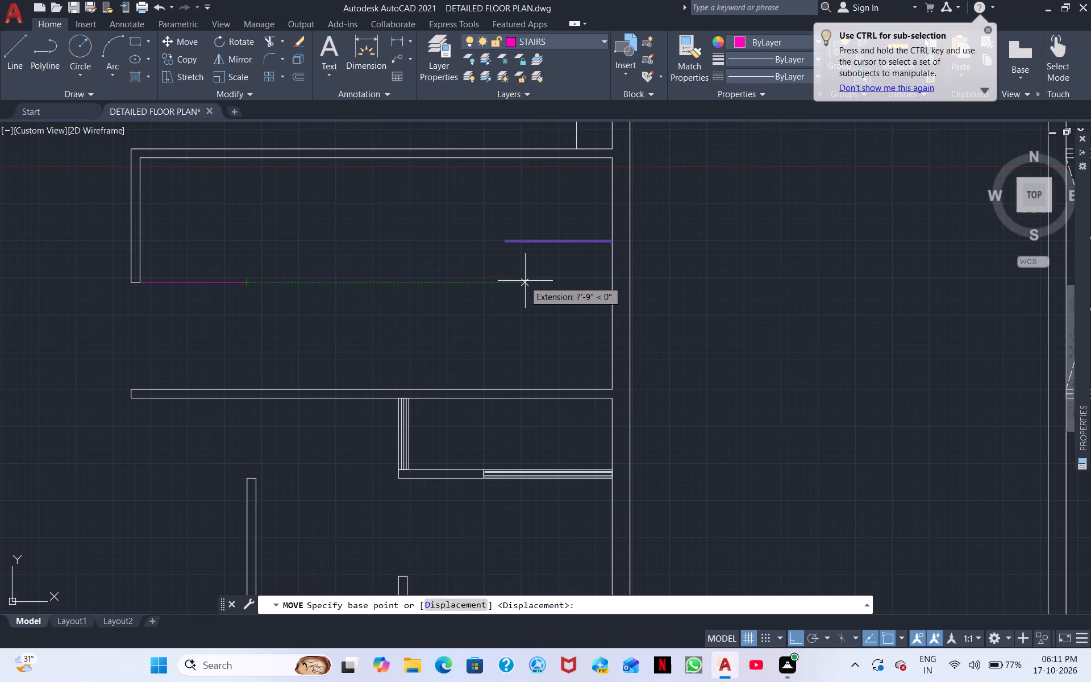
pyautogui.click(610, 241)
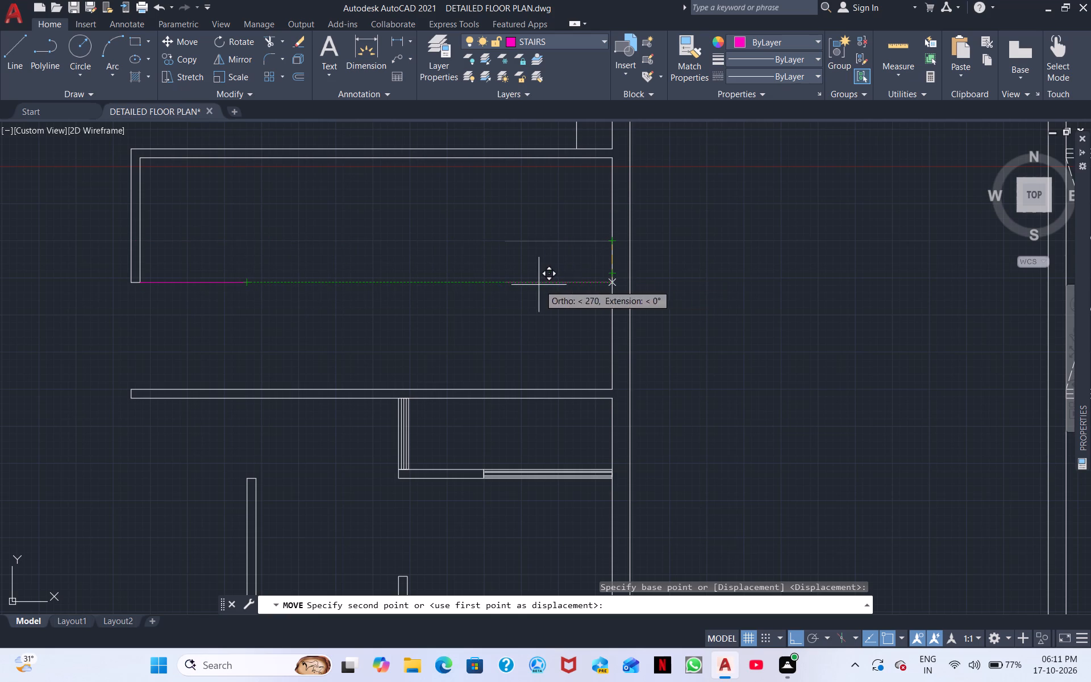
pyautogui.click(608, 282)
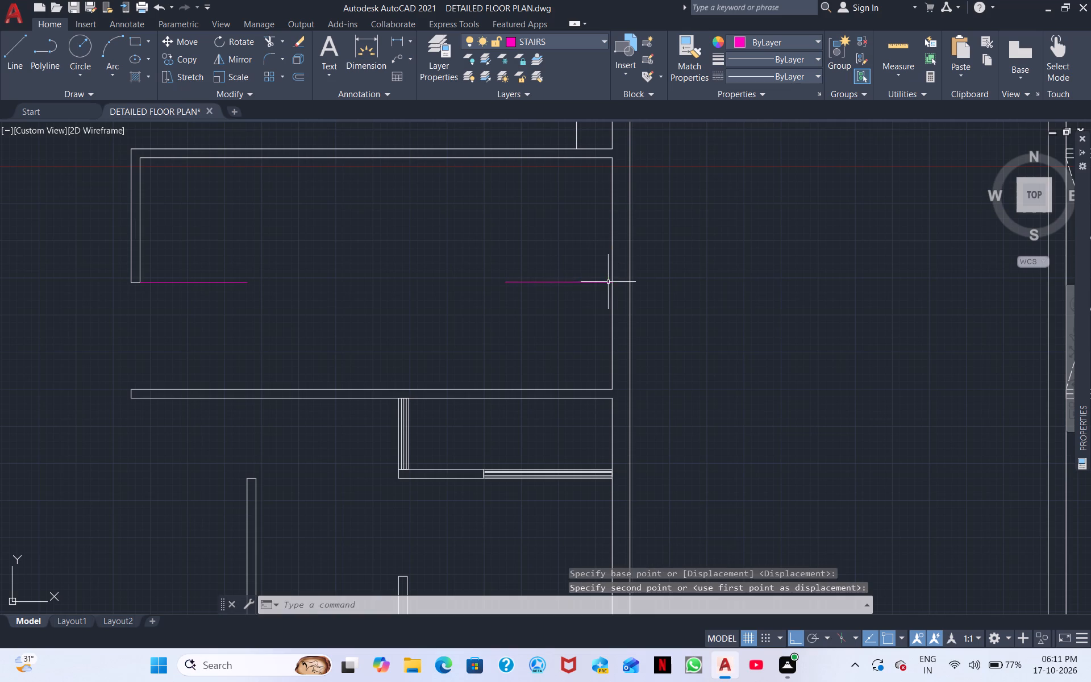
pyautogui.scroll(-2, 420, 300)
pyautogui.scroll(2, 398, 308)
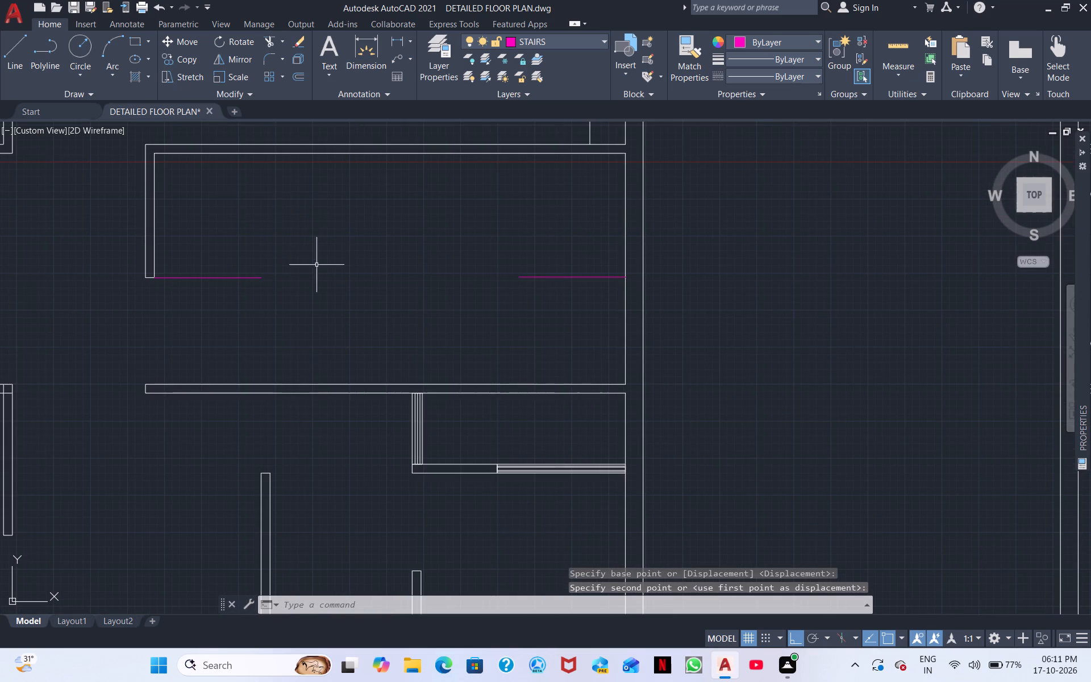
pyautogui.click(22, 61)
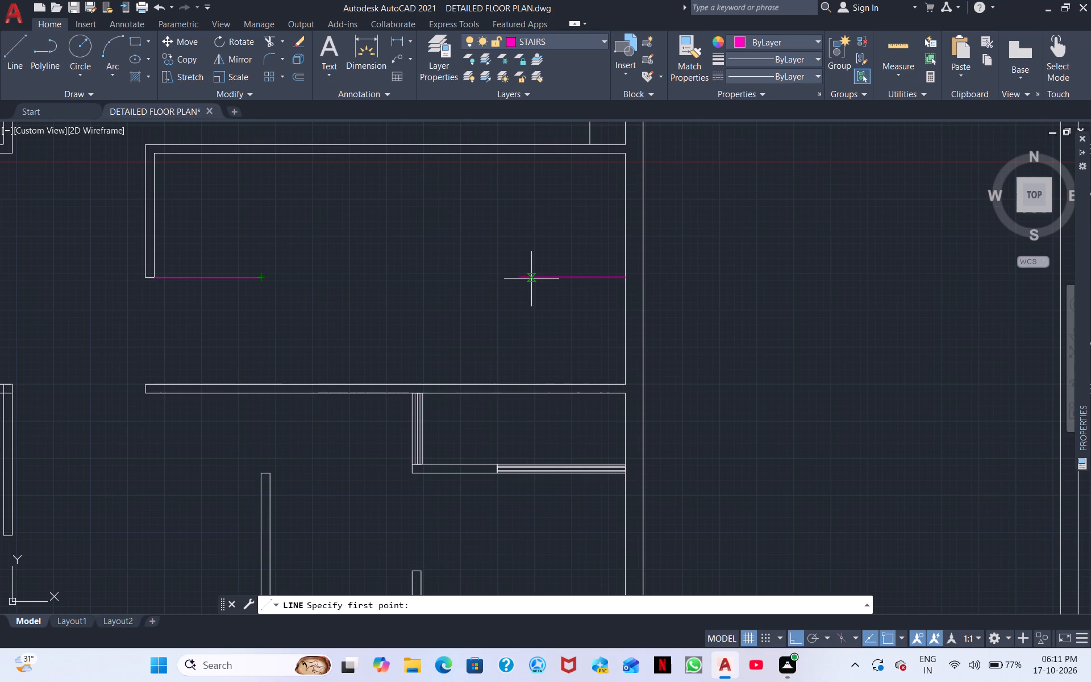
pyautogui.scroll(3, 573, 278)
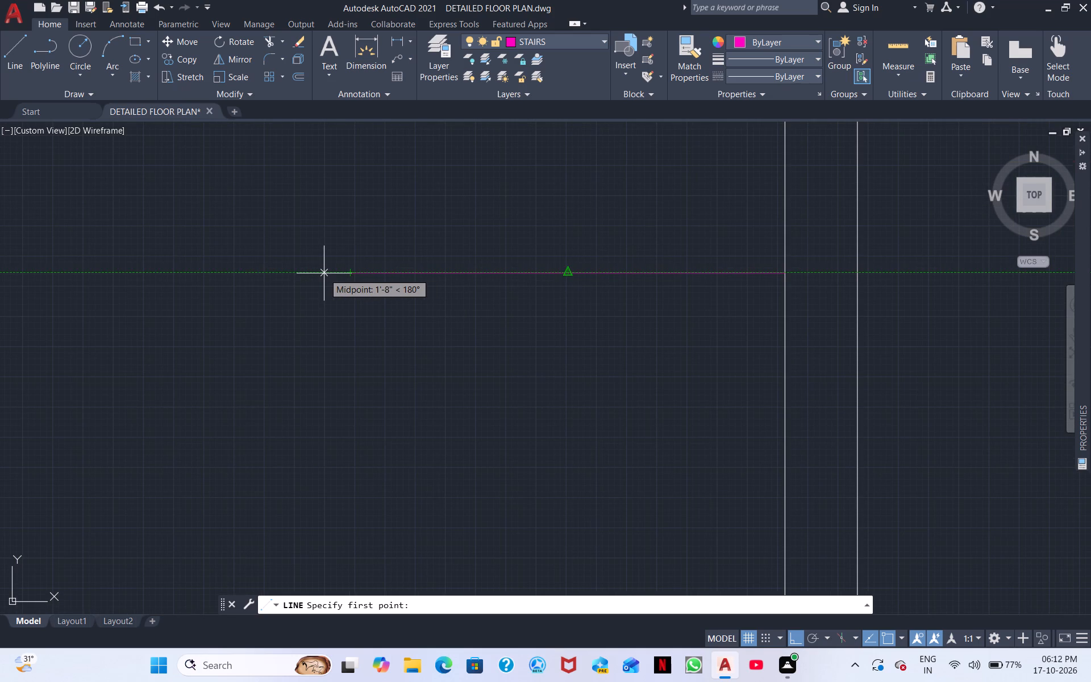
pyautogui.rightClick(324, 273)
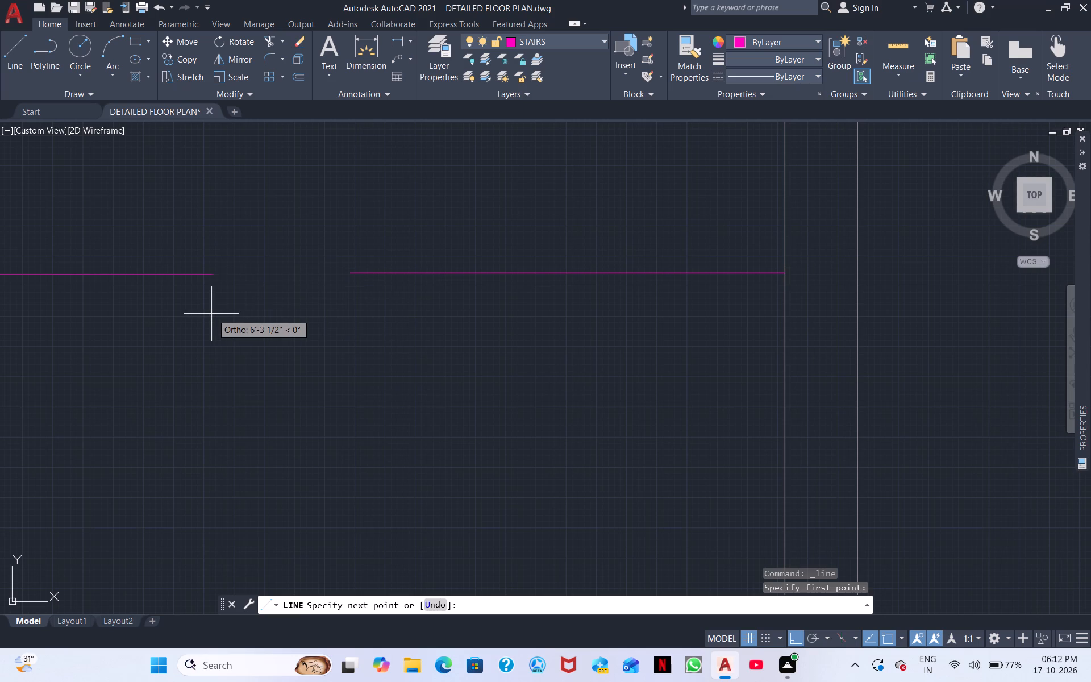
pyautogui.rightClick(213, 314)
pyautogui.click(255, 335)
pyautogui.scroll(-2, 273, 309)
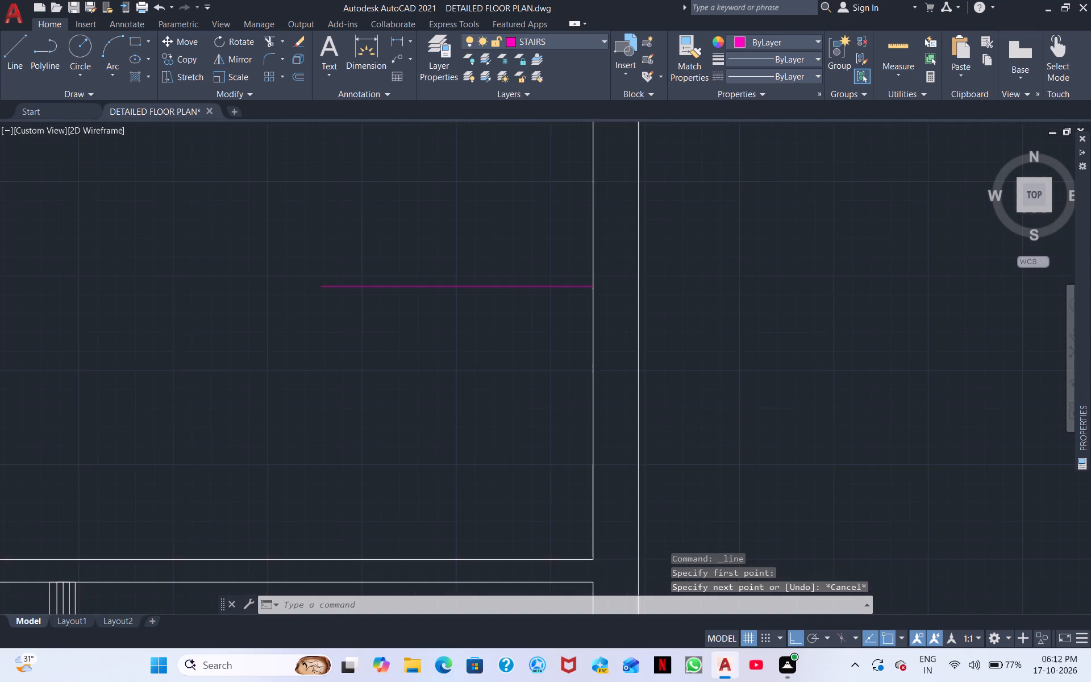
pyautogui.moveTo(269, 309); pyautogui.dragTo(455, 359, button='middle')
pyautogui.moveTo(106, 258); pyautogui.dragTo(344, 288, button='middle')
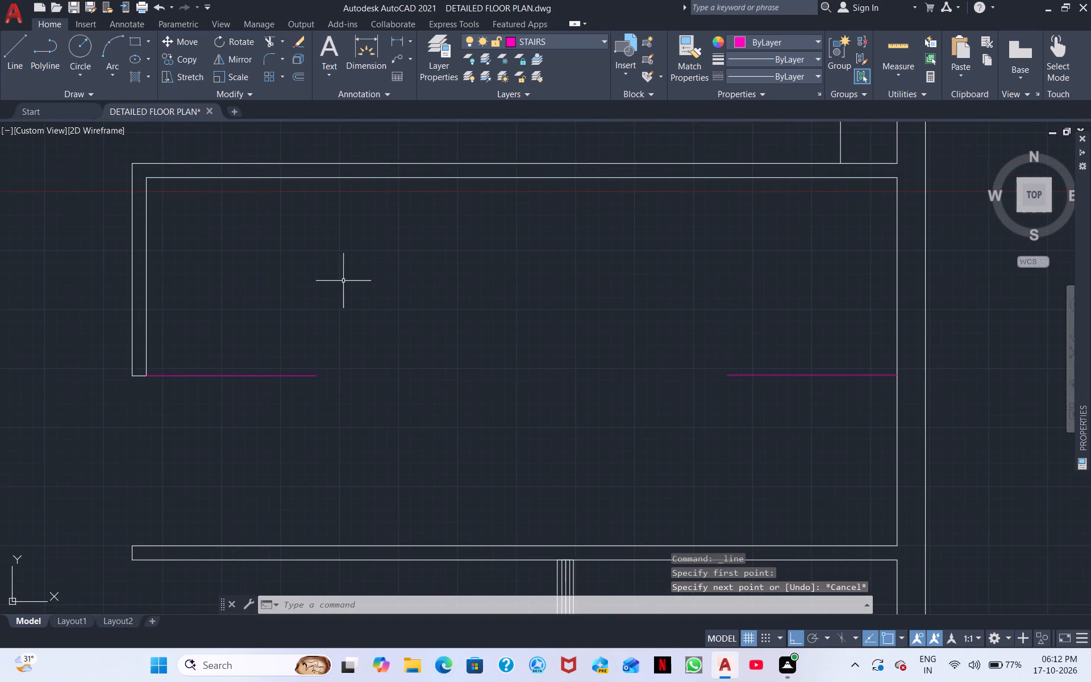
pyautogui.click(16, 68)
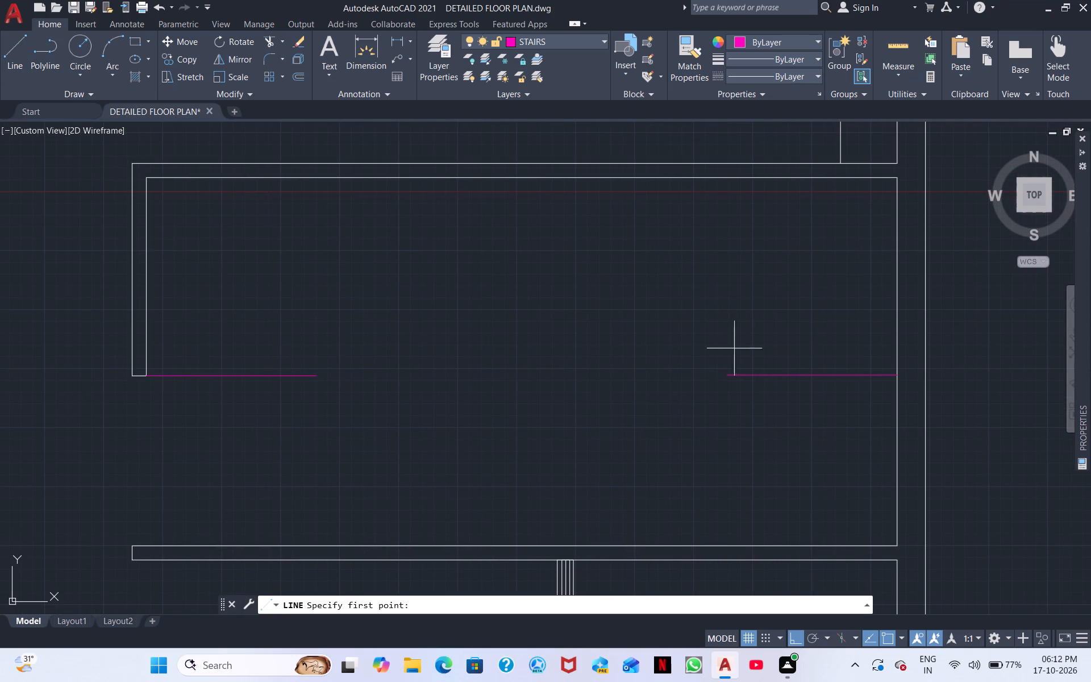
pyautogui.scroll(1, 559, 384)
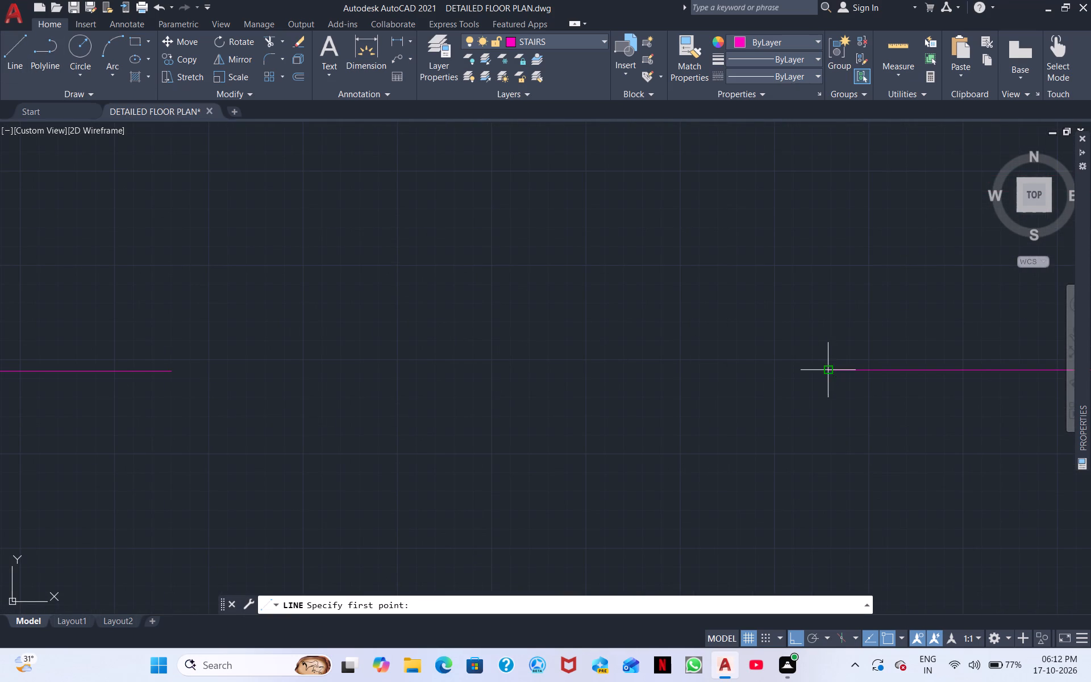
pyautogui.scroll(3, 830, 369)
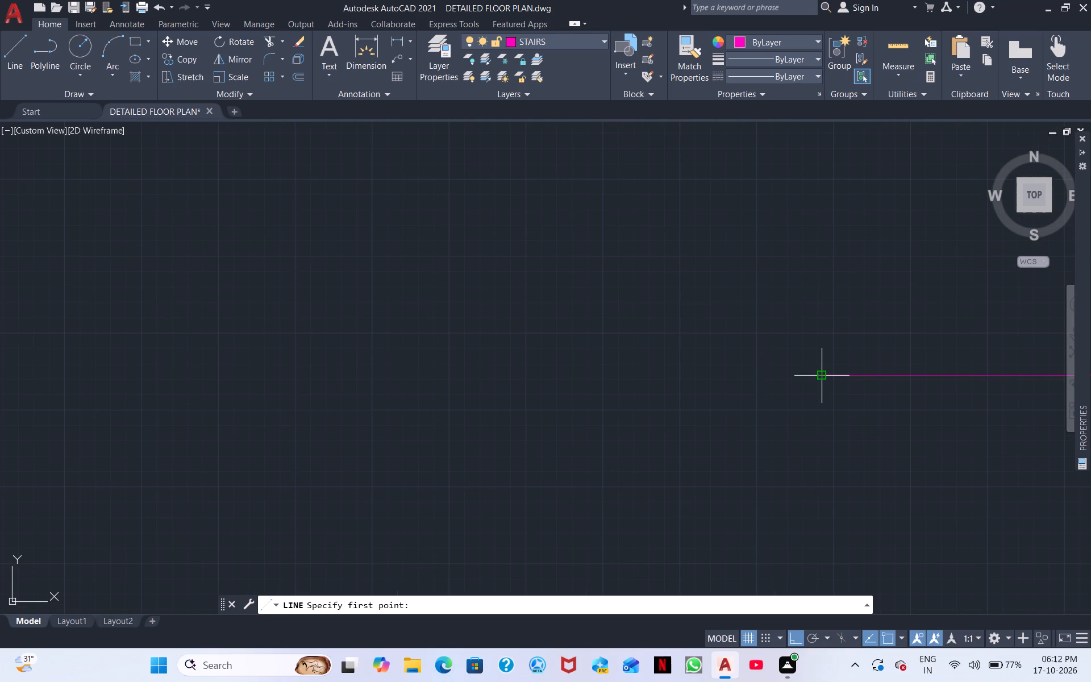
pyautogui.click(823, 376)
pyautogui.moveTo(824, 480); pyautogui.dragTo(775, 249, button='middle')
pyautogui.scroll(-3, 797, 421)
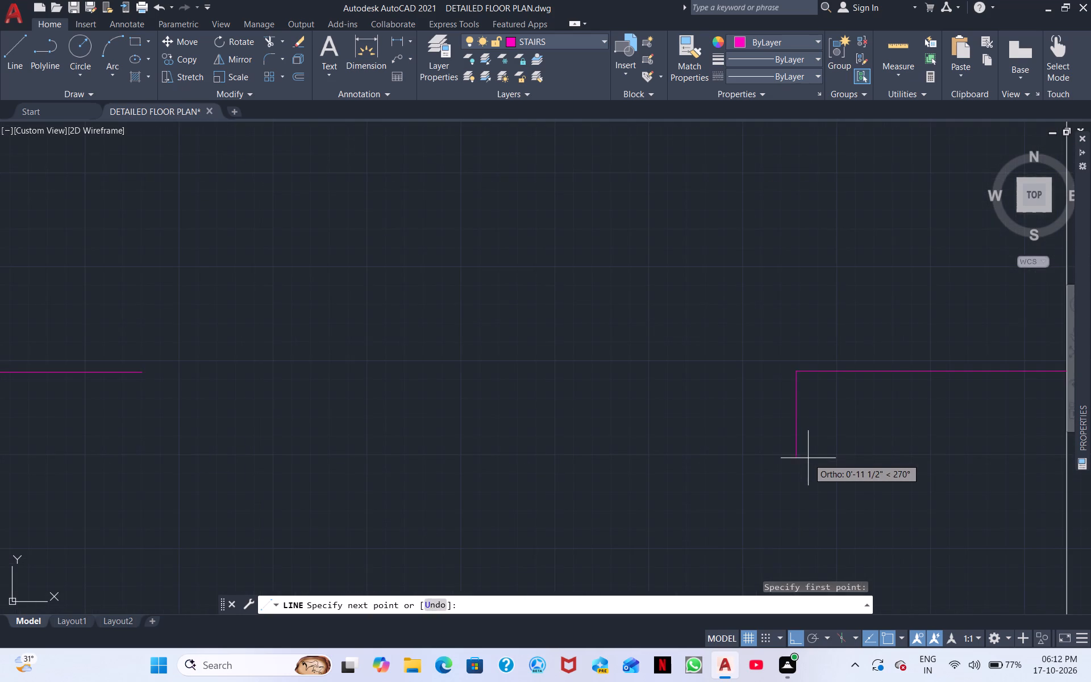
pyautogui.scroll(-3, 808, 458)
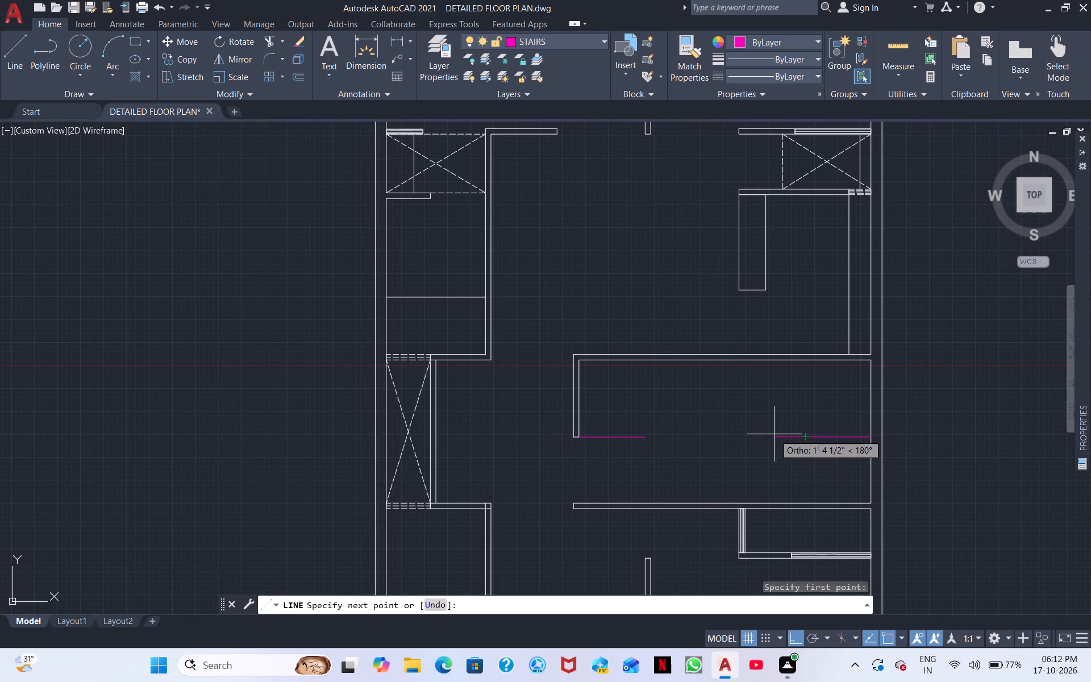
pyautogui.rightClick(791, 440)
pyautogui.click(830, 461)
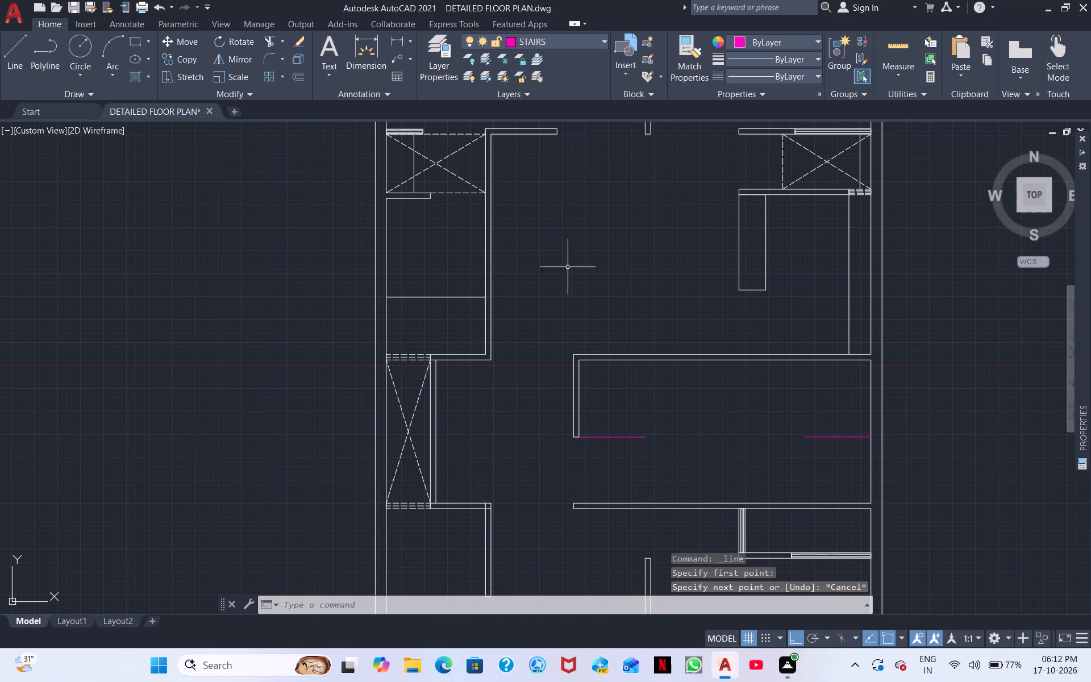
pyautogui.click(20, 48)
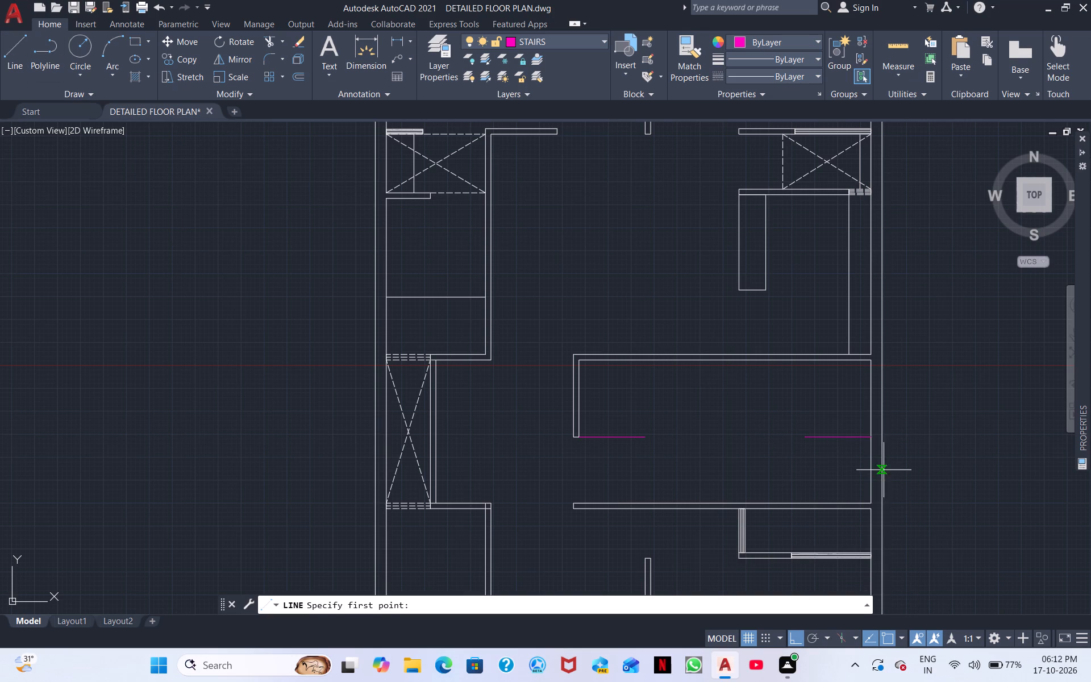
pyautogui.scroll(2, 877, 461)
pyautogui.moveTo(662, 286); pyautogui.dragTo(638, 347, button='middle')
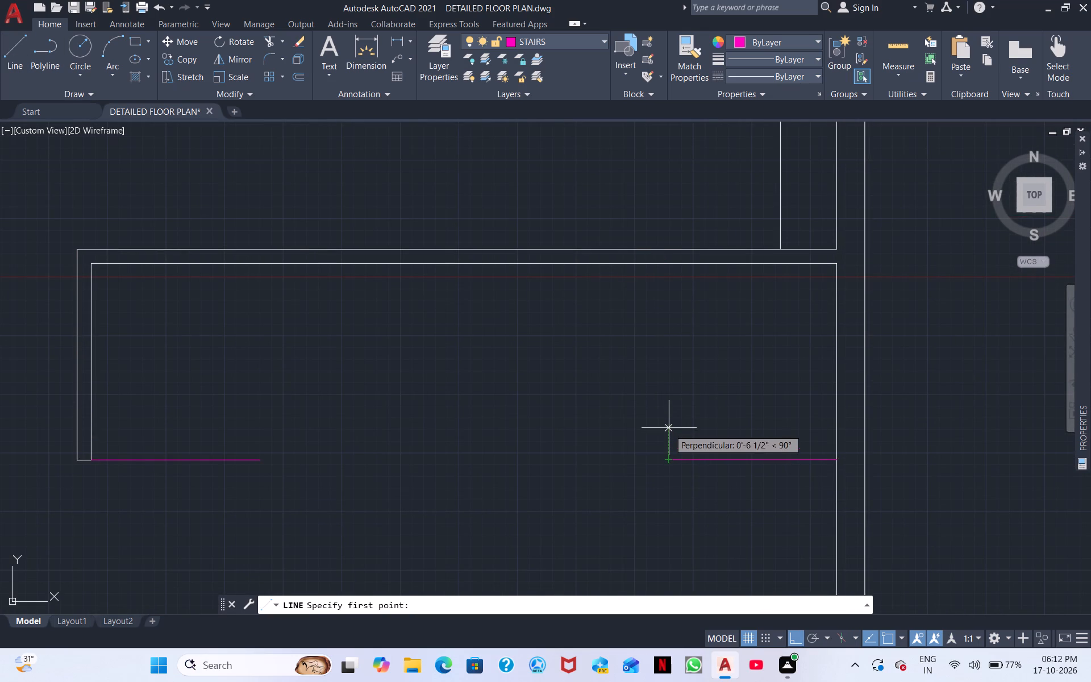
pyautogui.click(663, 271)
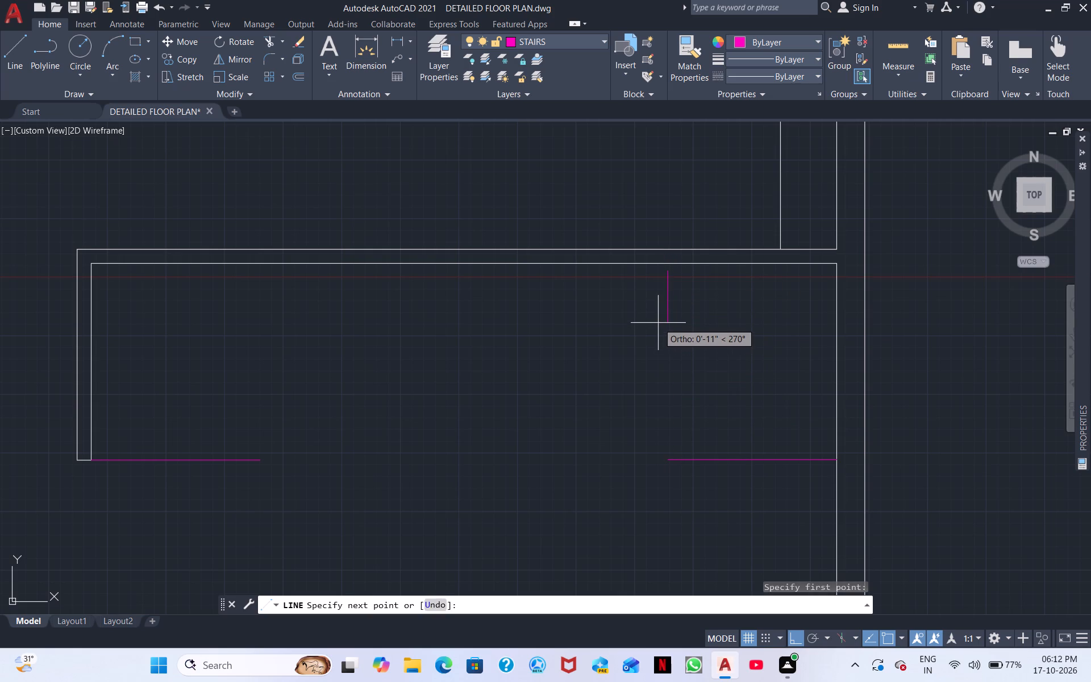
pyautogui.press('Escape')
# Draw a vertical line from the north wall's inner face to the south wall's inner face, at the eastern horizontal line's west end.
pyautogui.rightClick(627, 347)
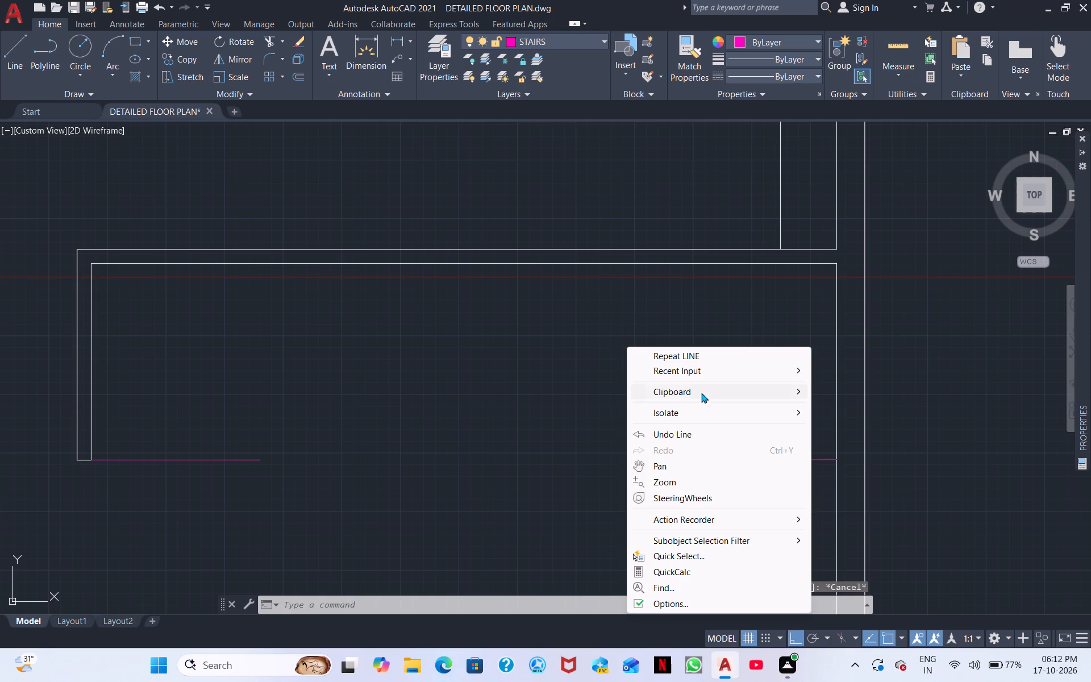
pyautogui.click(721, 353)
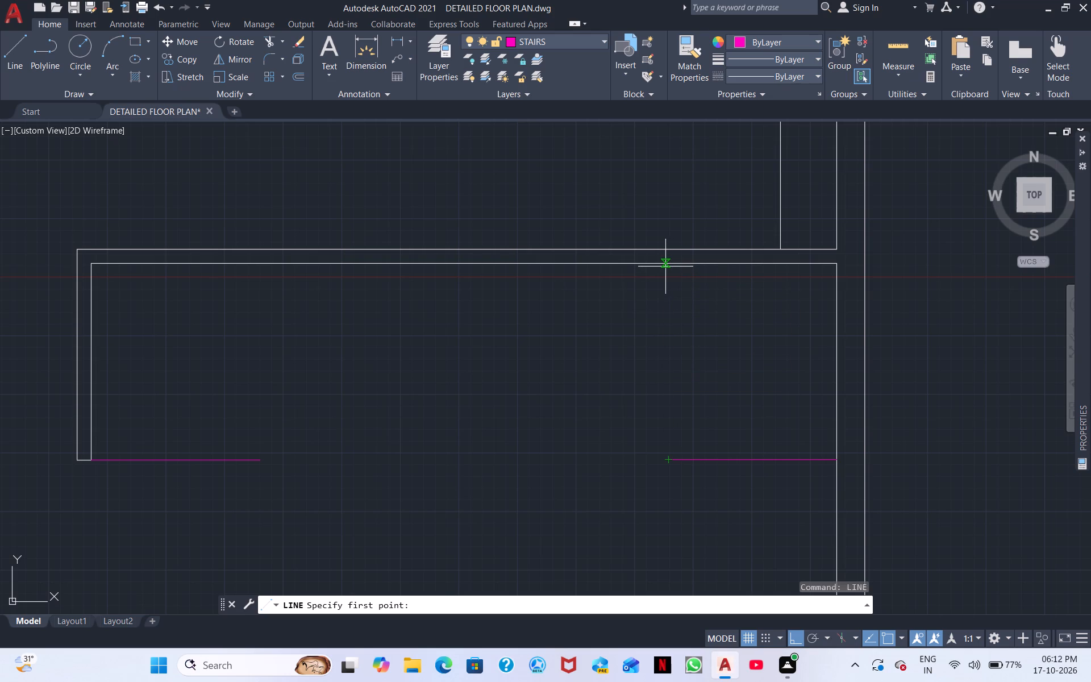
pyautogui.click(668, 267)
pyautogui.moveTo(690, 538); pyautogui.dragTo(684, 340, button='middle')
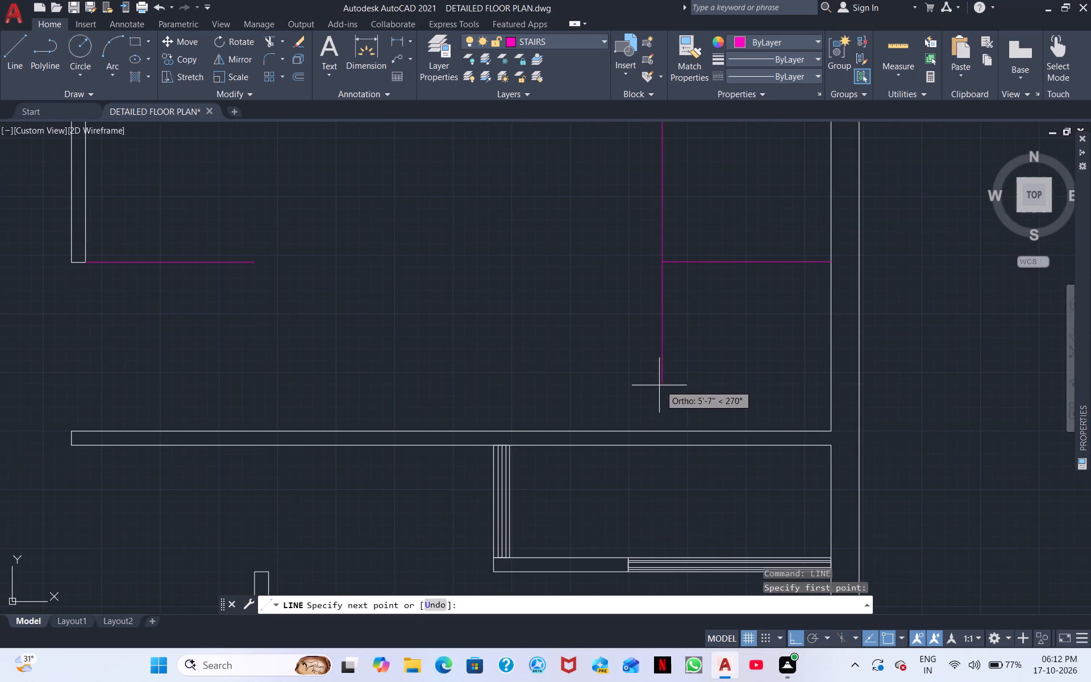
pyautogui.click(667, 431)
# Examine up close how the new vertical line meets the west end of the eastern horizontal line, and end the Line command.
pyautogui.scroll(-1, 688, 356)
pyautogui.scroll(2, 688, 356)
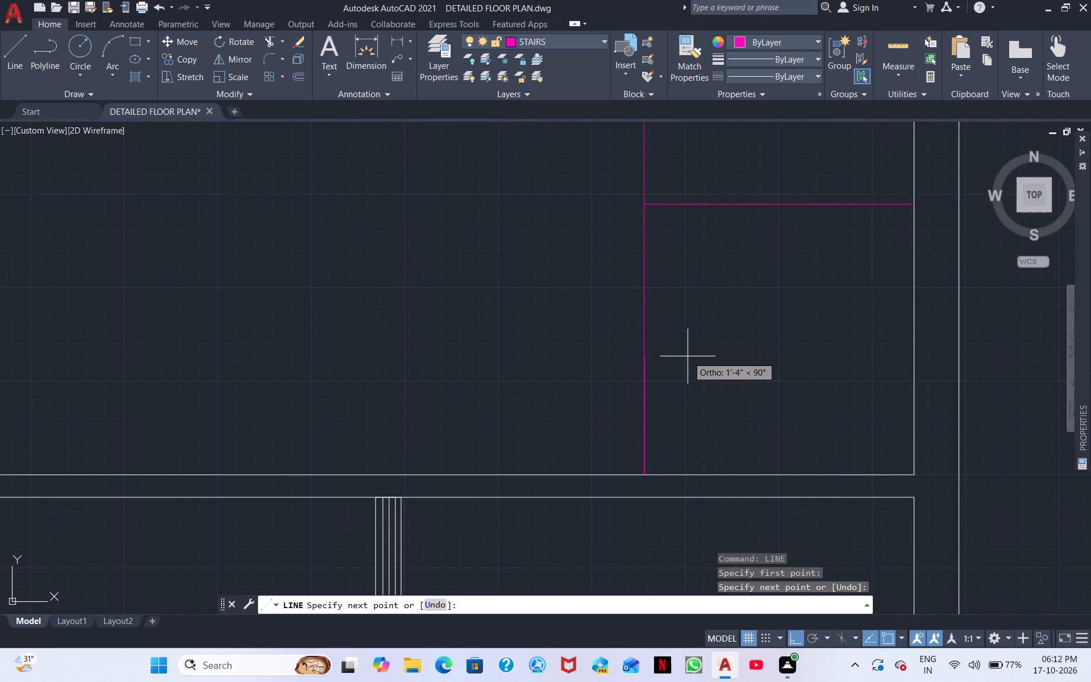
pyautogui.scroll(1, 687, 356)
pyautogui.moveTo(609, 310); pyautogui.dragTo(607, 542, button='middle')
pyautogui.scroll(3, 629, 389)
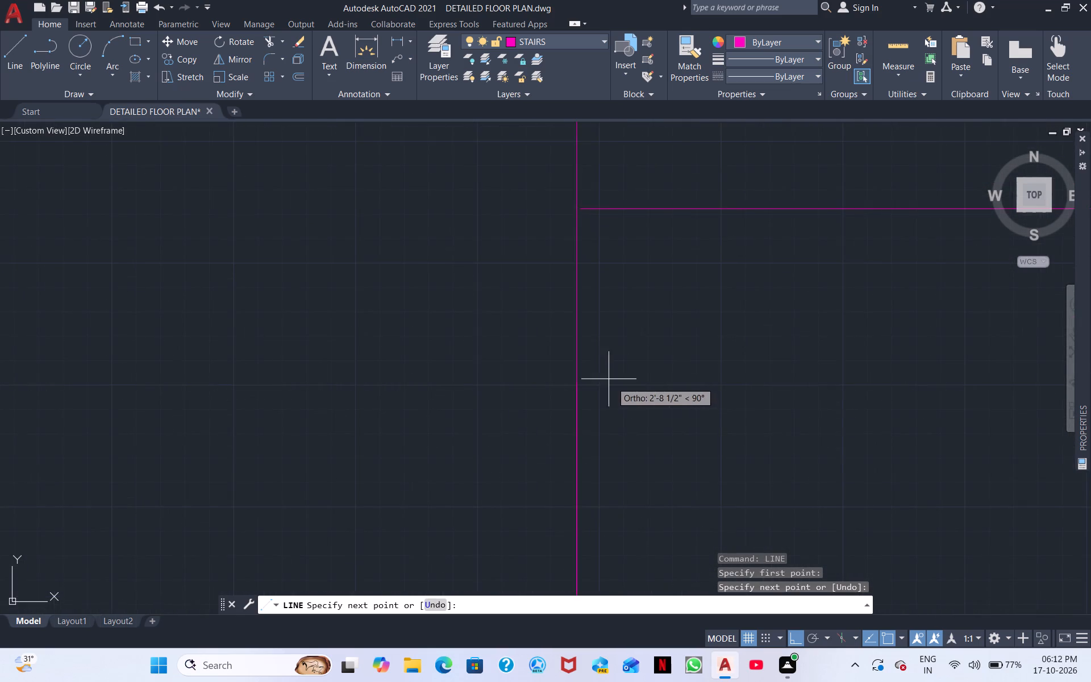
pyautogui.scroll(1, 586, 364)
pyautogui.moveTo(586, 364); pyautogui.dragTo(636, 533, button='middle')
pyautogui.scroll(2, 632, 450)
pyautogui.moveTo(608, 397); pyautogui.dragTo(568, 612, button='middle')
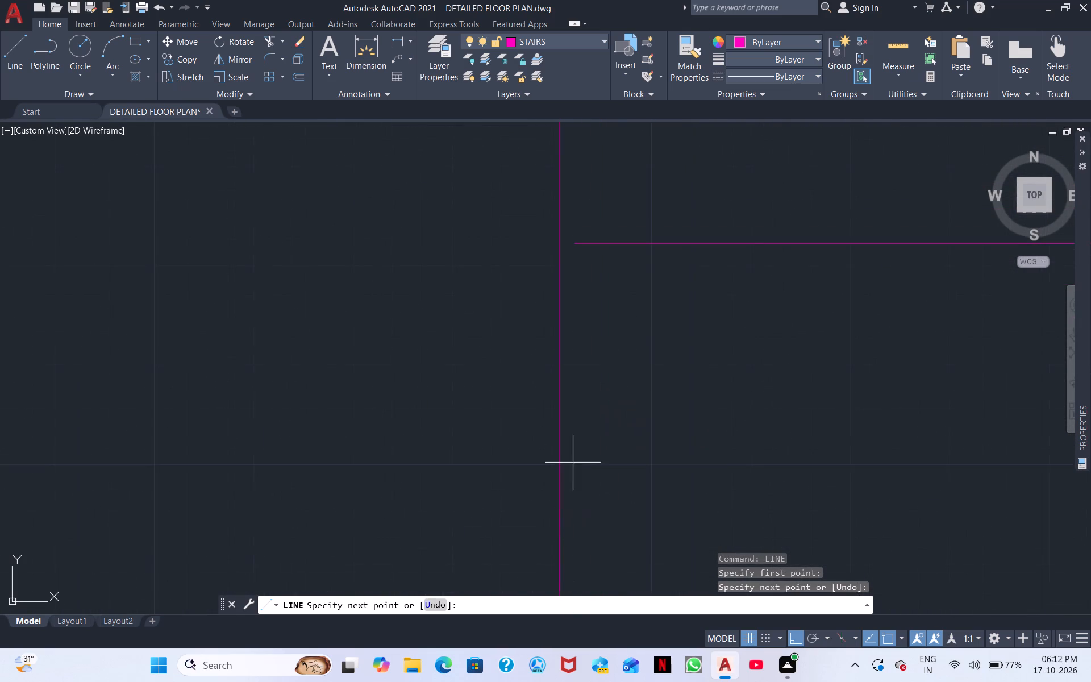
pyautogui.scroll(3, 568, 422)
pyautogui.moveTo(571, 419); pyautogui.dragTo(636, 668, button='middle')
pyautogui.scroll(1, 682, 523)
pyautogui.scroll(-2, 681, 523)
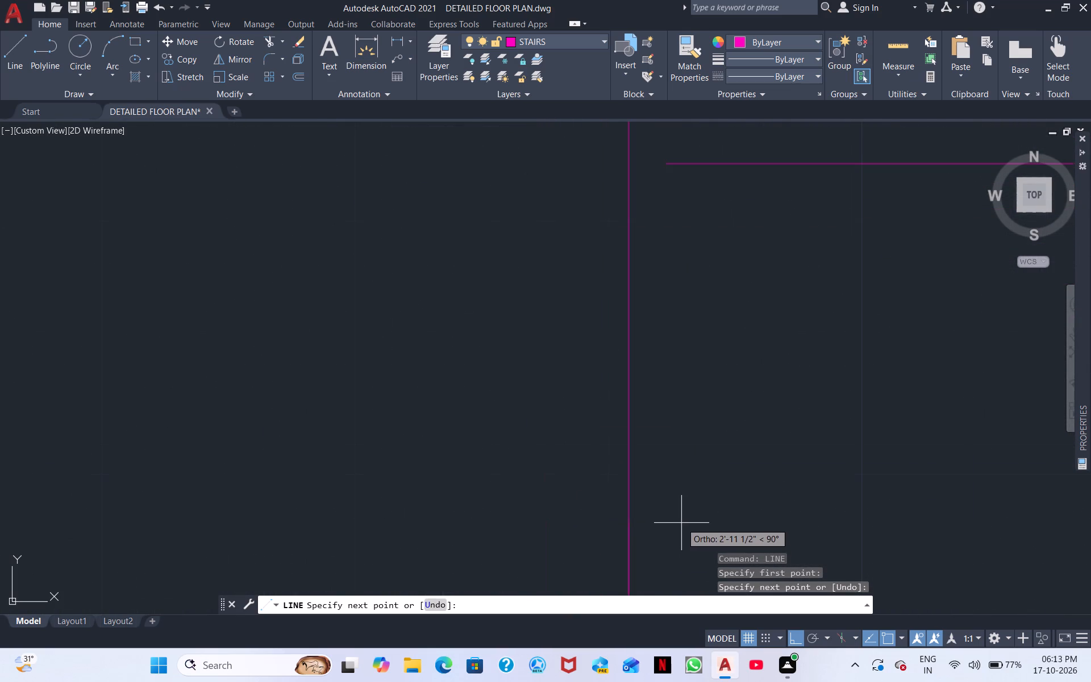
pyautogui.moveTo(813, 293); pyautogui.dragTo(782, 612, button='middle')
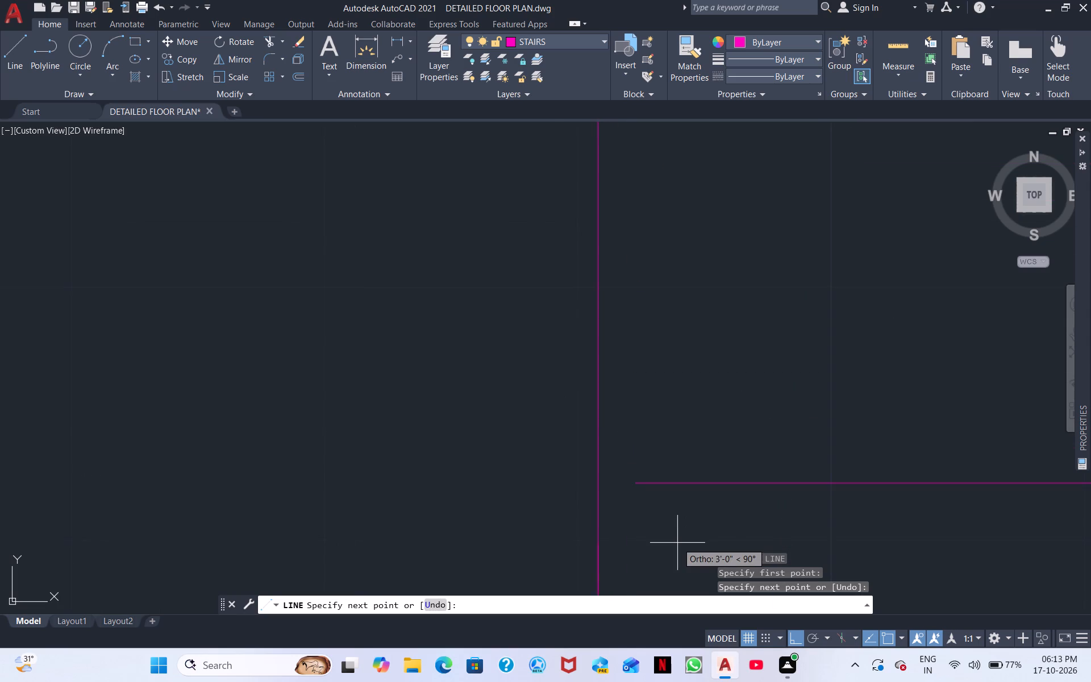
pyautogui.scroll(2, 677, 543)
pyautogui.moveTo(670, 533); pyautogui.dragTo(739, 572, button='middle')
pyautogui.scroll(2, 630, 511)
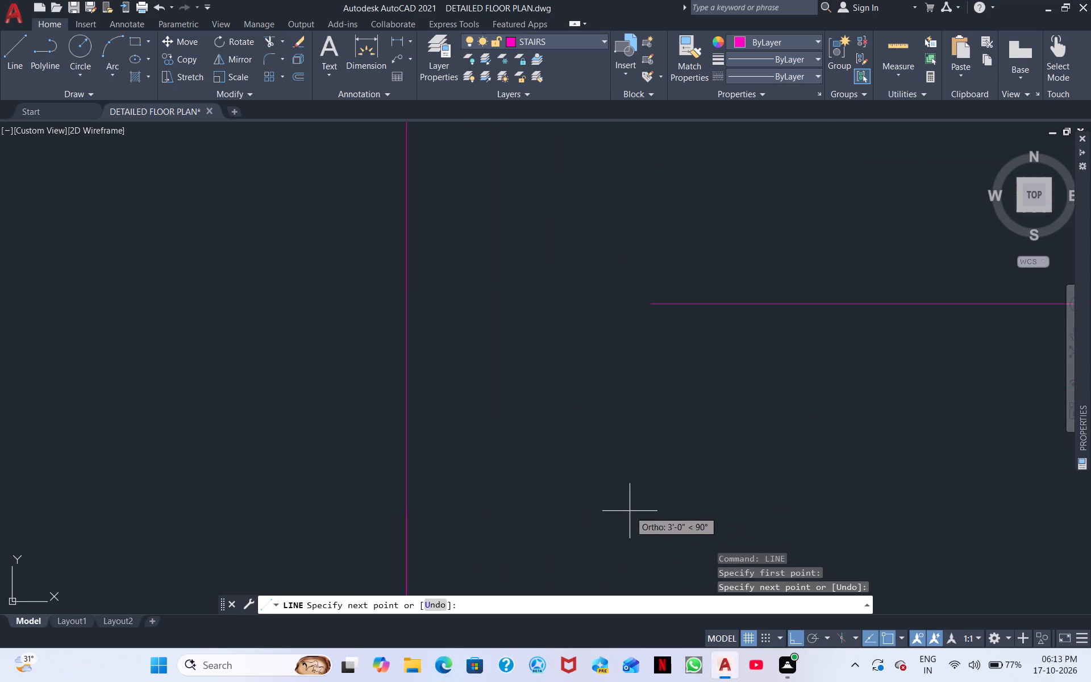
pyautogui.moveTo(630, 511); pyautogui.dragTo(688, 542, button='middle')
pyautogui.click(511, 499)
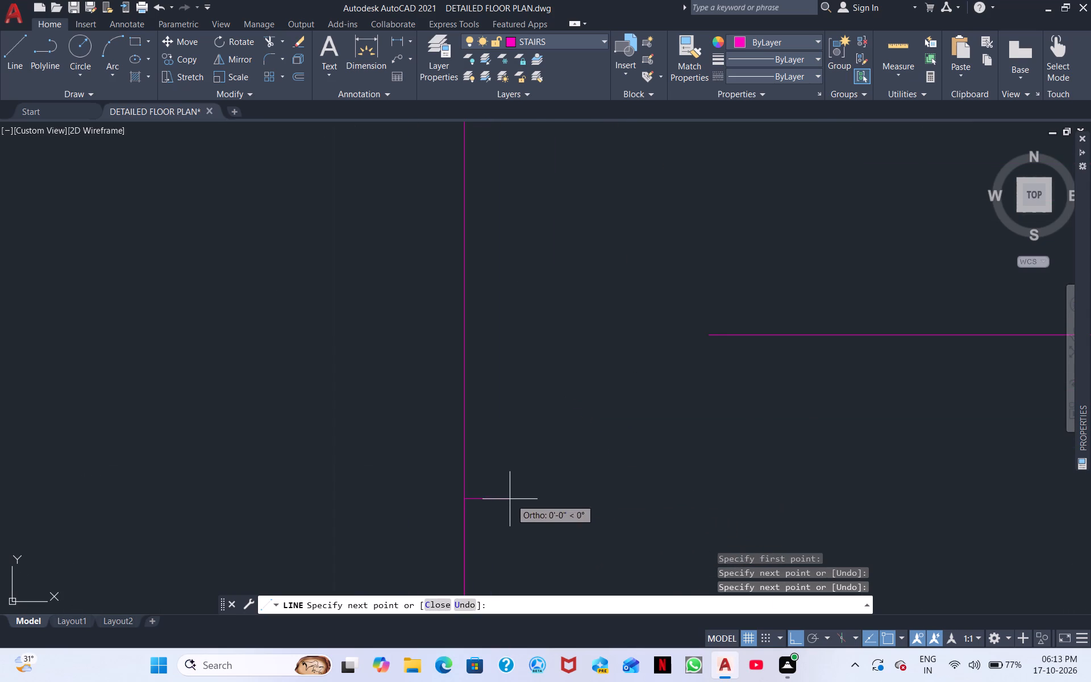
pyautogui.click(393, 404)
pyautogui.press('Escape')
# Move the new vertical line slightly east so that it meets the west endpoint of the eastern horizontal line.
pyautogui.moveTo(505, 464); pyautogui.dragTo(505, 464)
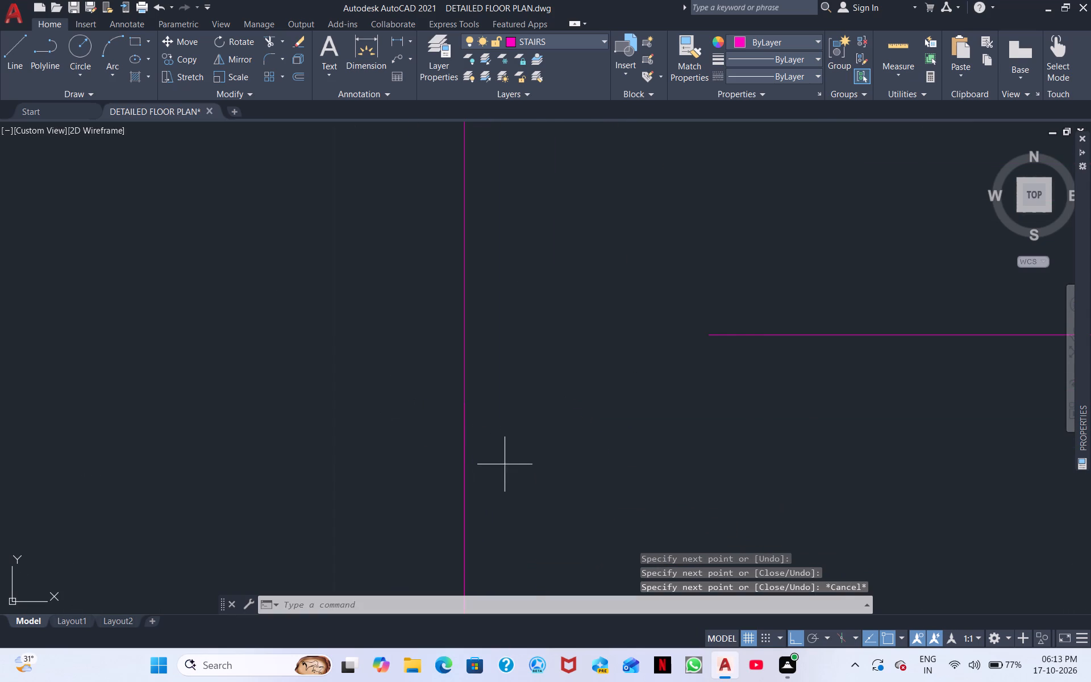
pyautogui.moveTo(505, 464); pyautogui.dragTo(494, 454)
pyautogui.click(442, 391)
pyautogui.rightClick(427, 395)
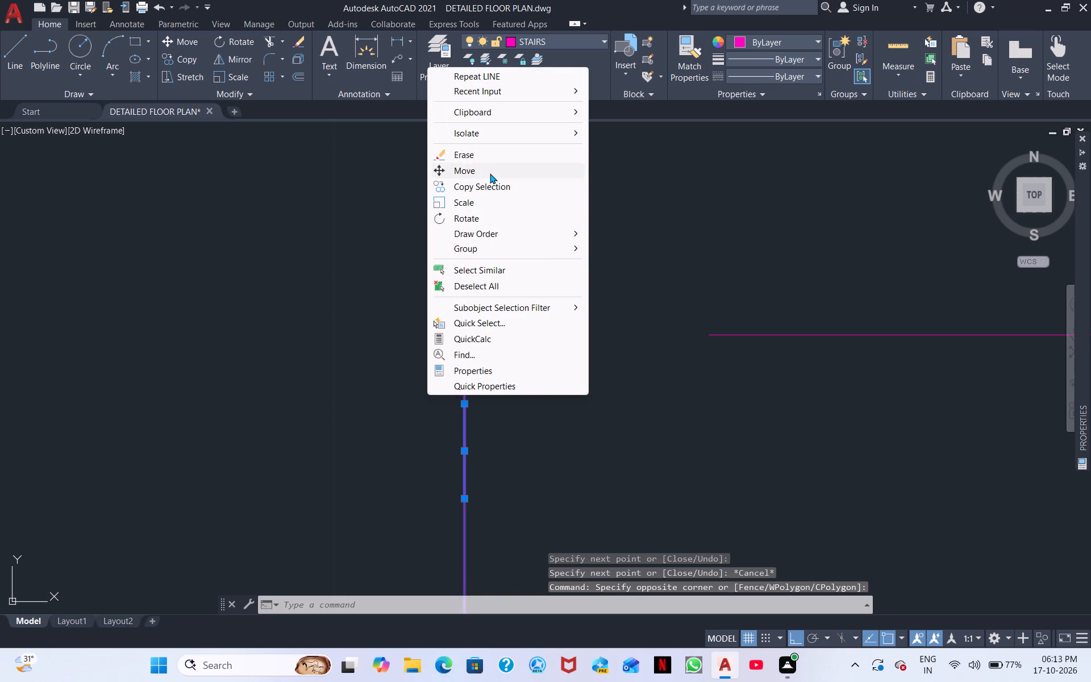
pyautogui.click(490, 173)
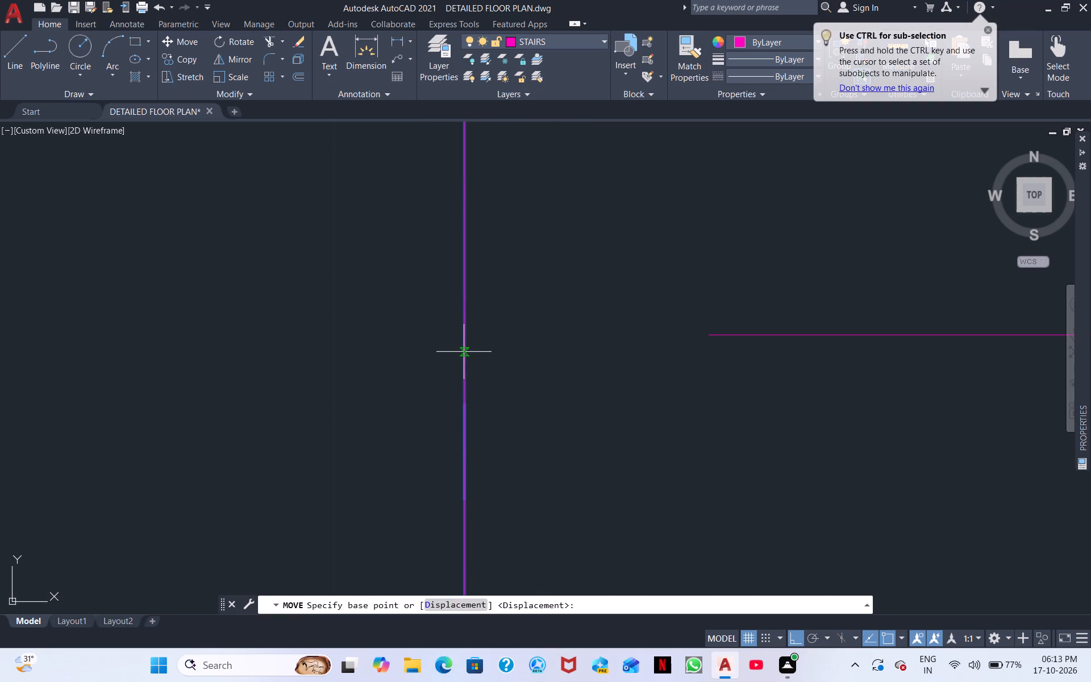
pyautogui.click(465, 352)
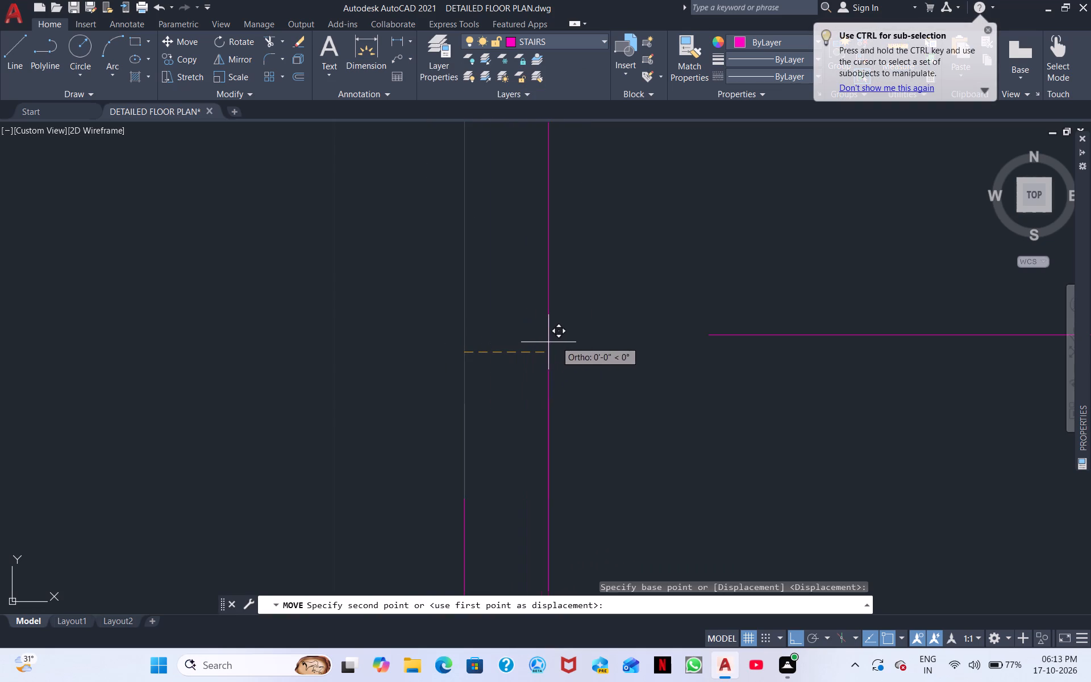
pyautogui.click(710, 336)
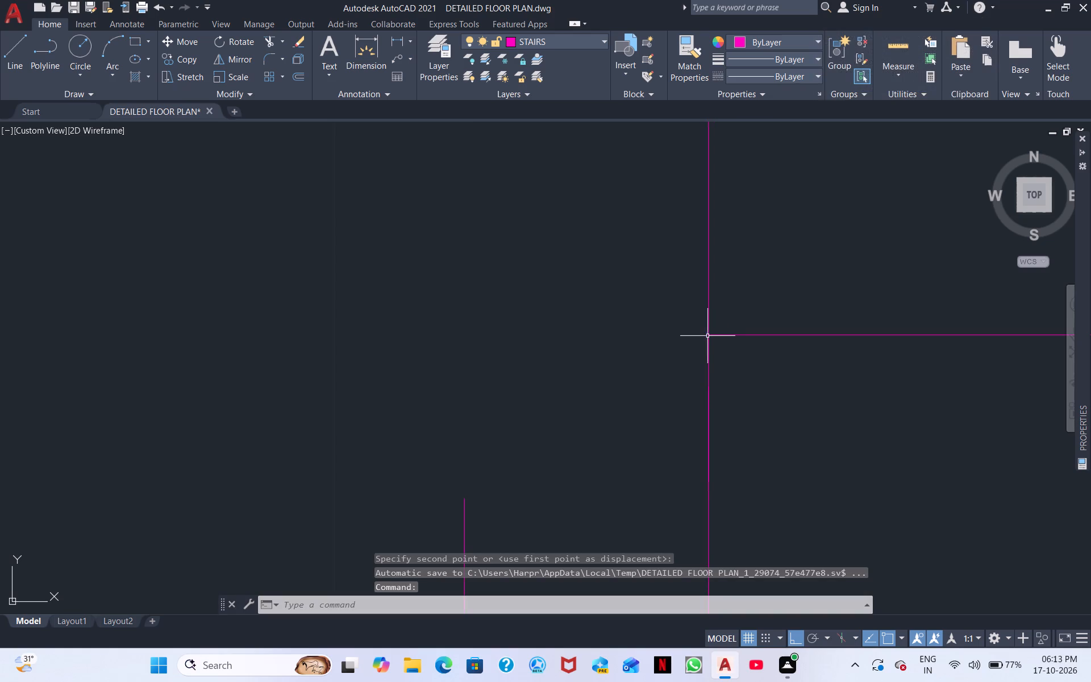
# Erase the leftover short vertical line just west of the long vertical stair line, south of the eastern horizontal line.
pyautogui.scroll(-2, 689, 342)
pyautogui.press('Escape')
pyautogui.scroll(-4, 652, 410)
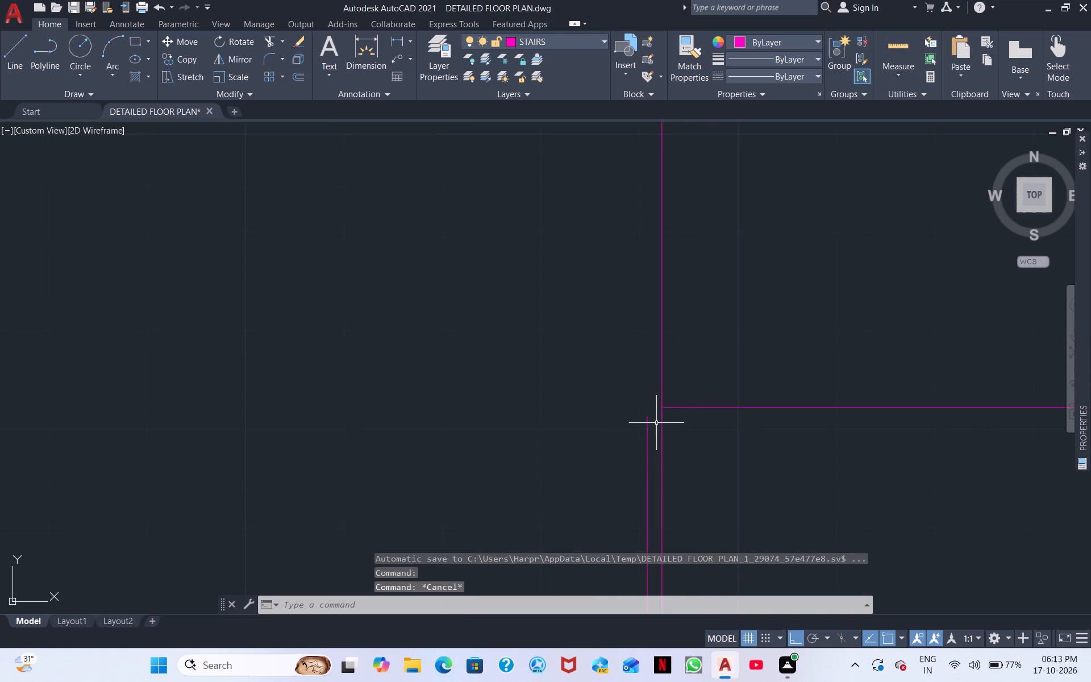
pyautogui.scroll(-8, 649, 487)
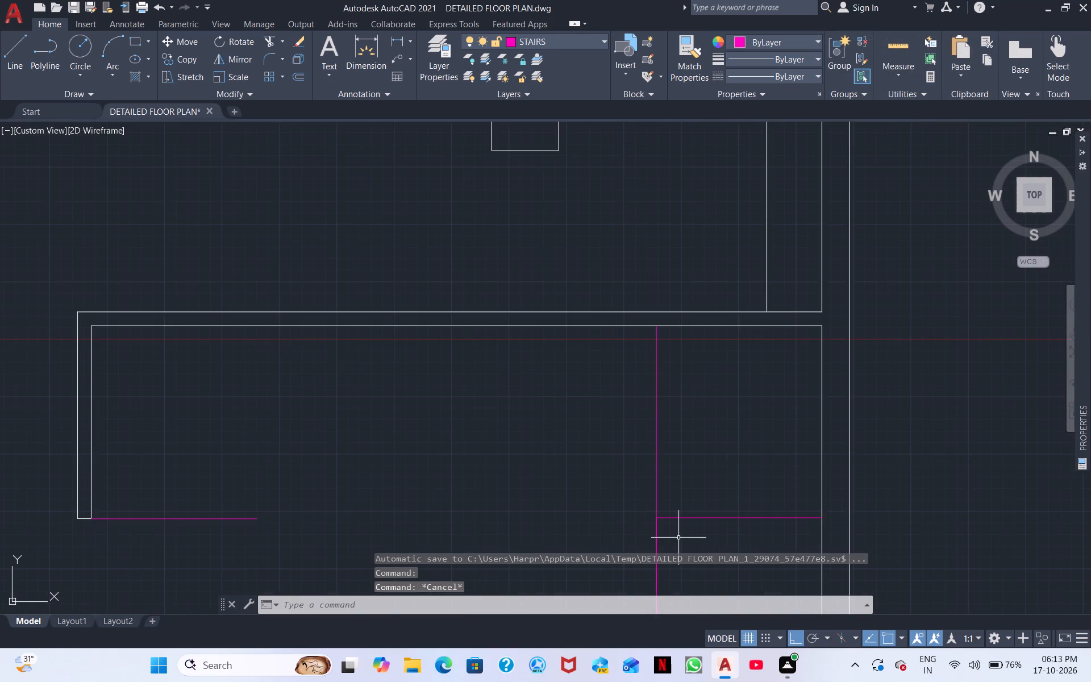
pyautogui.scroll(7, 678, 538)
pyautogui.scroll(1, 357, 444)
pyautogui.moveTo(359, 444); pyautogui.dragTo(760, 462, button='middle')
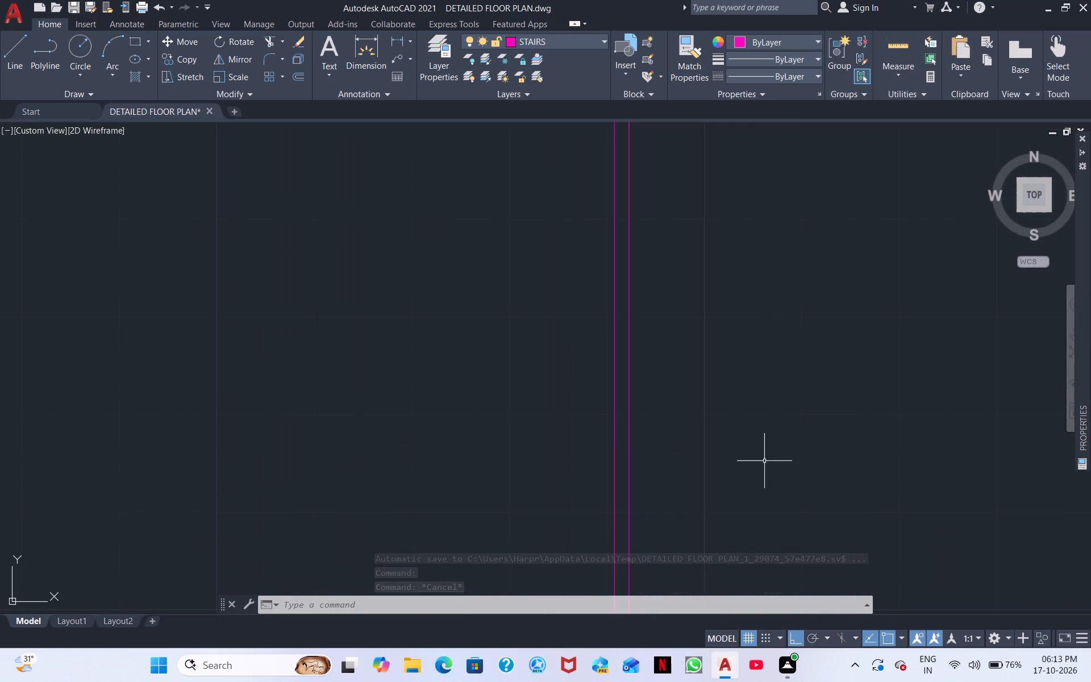
pyautogui.scroll(2, 636, 448)
pyautogui.moveTo(611, 448); pyautogui.dragTo(708, 641, button='middle')
pyautogui.scroll(-2, 692, 504)
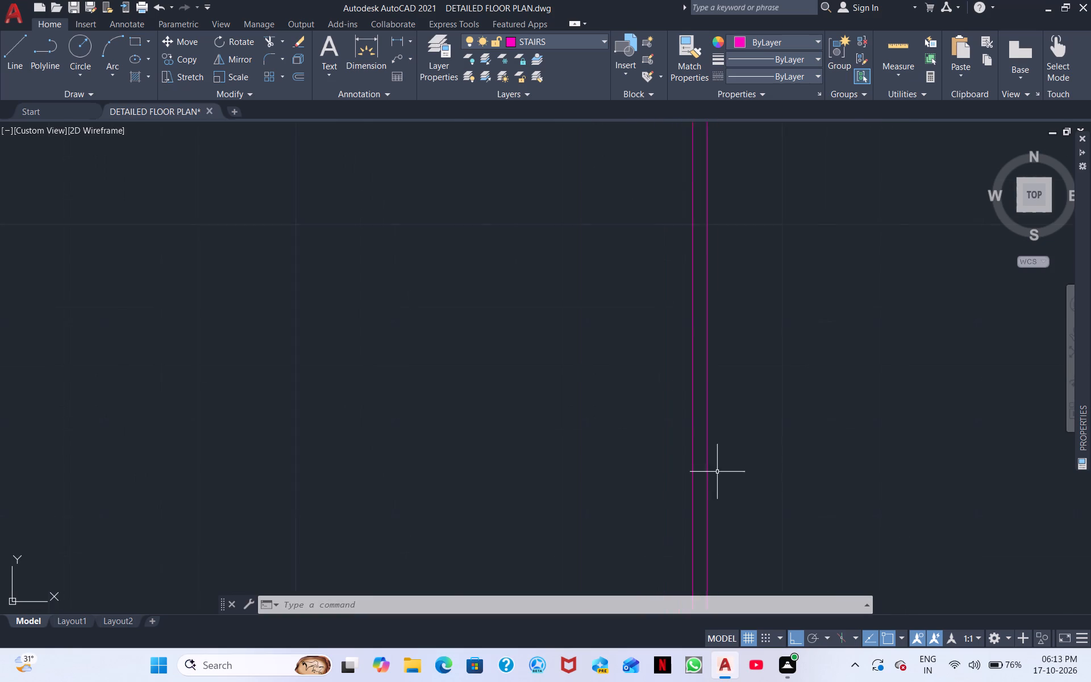
pyautogui.scroll(-1, 718, 471)
pyautogui.click(701, 403)
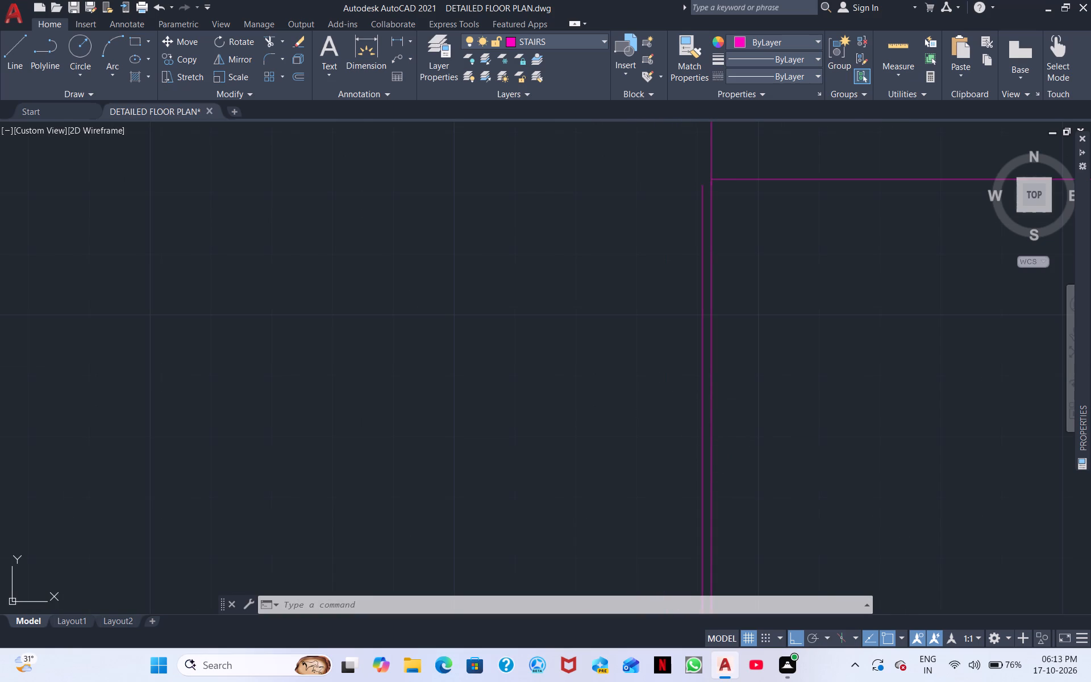
pyautogui.rightClick(701, 403)
pyautogui.click(747, 138)
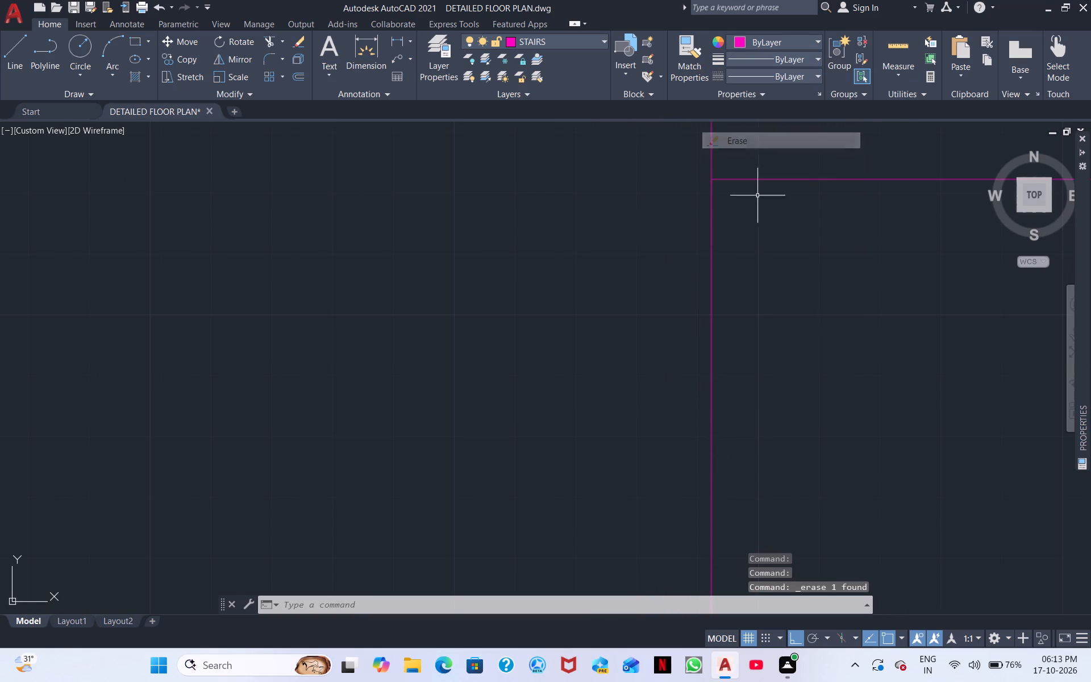
# Copy the vertical stair line as a fitted array of 10 items, ending at the western horizontal line's east endpoint.
pyautogui.scroll(-9, 761, 303)
pyautogui.scroll(2, 760, 306)
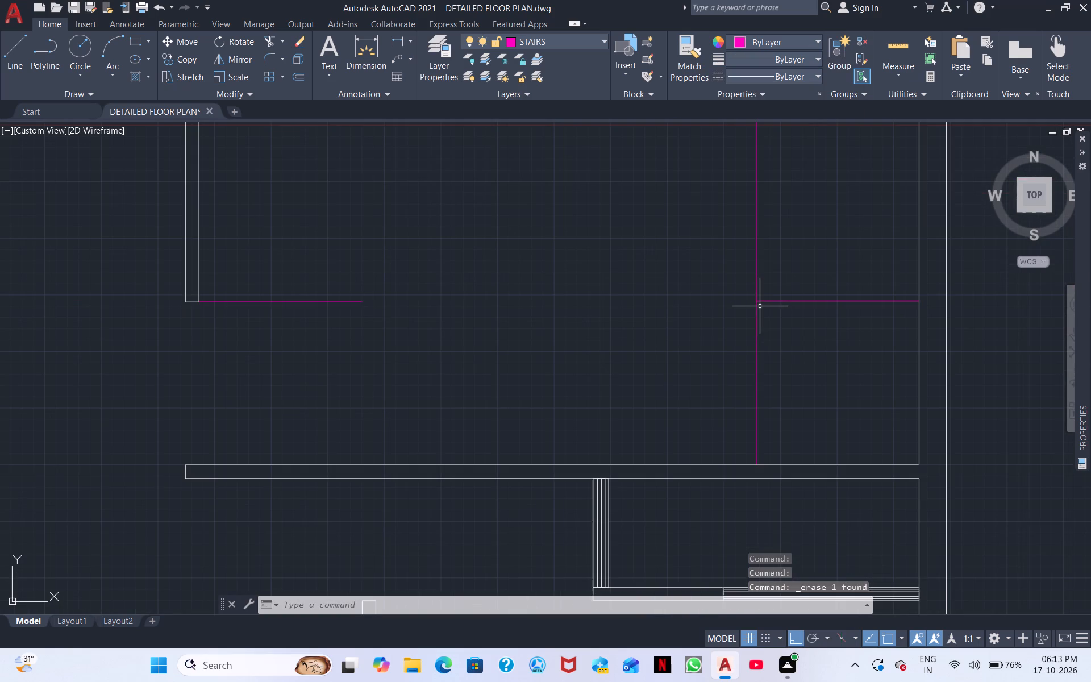
pyautogui.click(773, 346)
pyautogui.click(705, 327)
pyautogui.rightClick(705, 327)
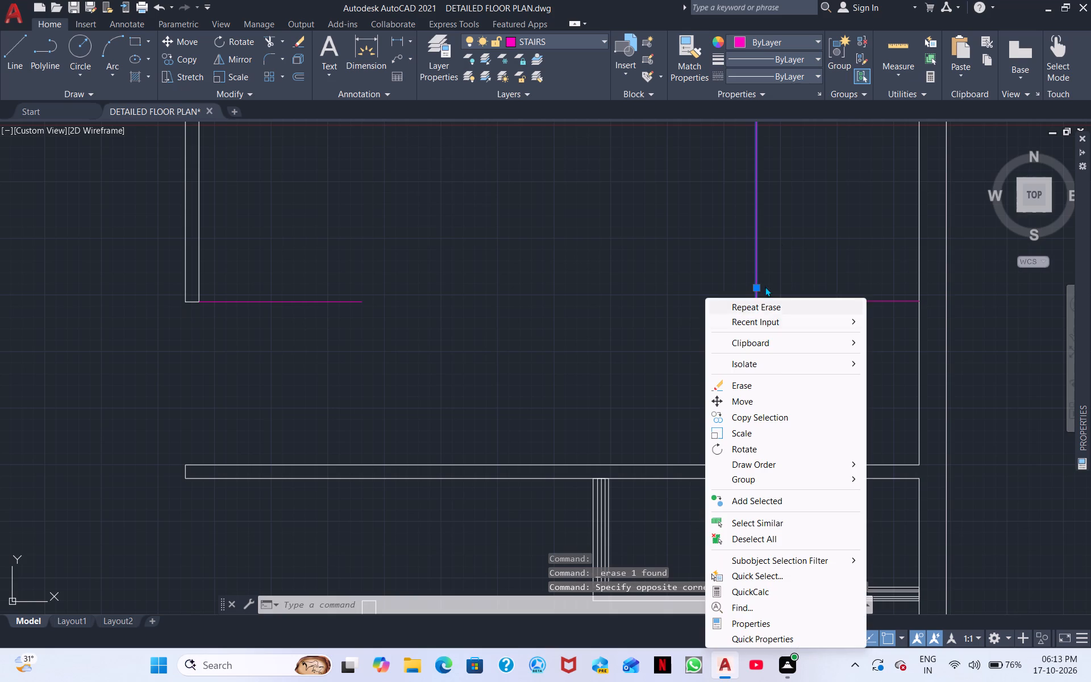
pyautogui.click(752, 415)
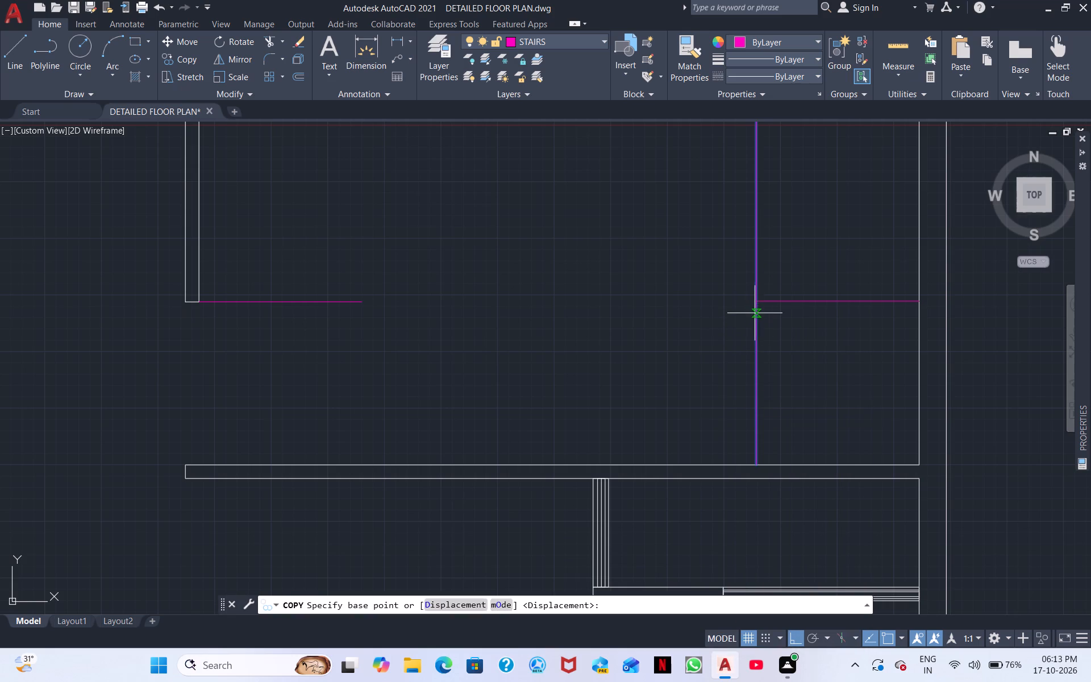
pyautogui.click(758, 300)
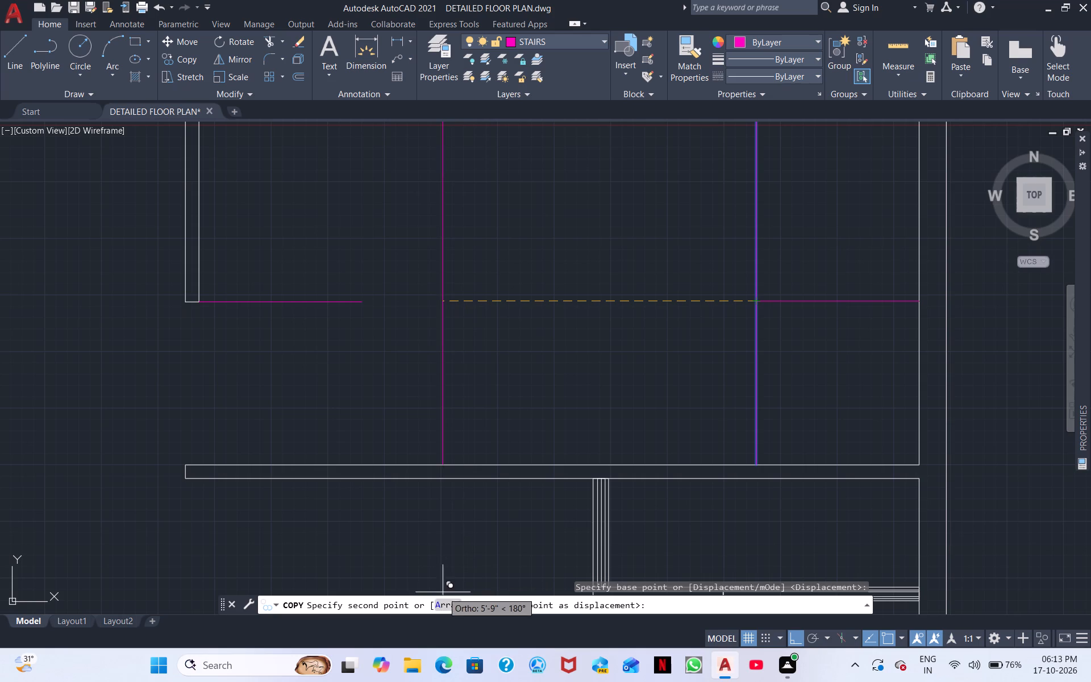
pyautogui.click(447, 607)
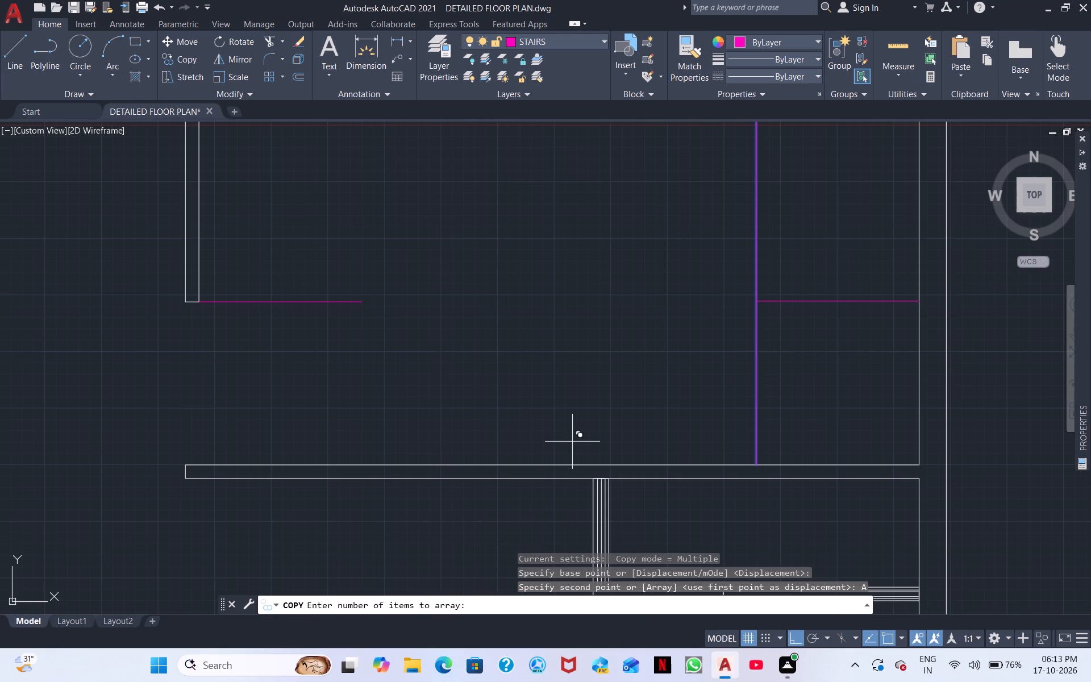
pyautogui.write('10')
pyautogui.press('Return')
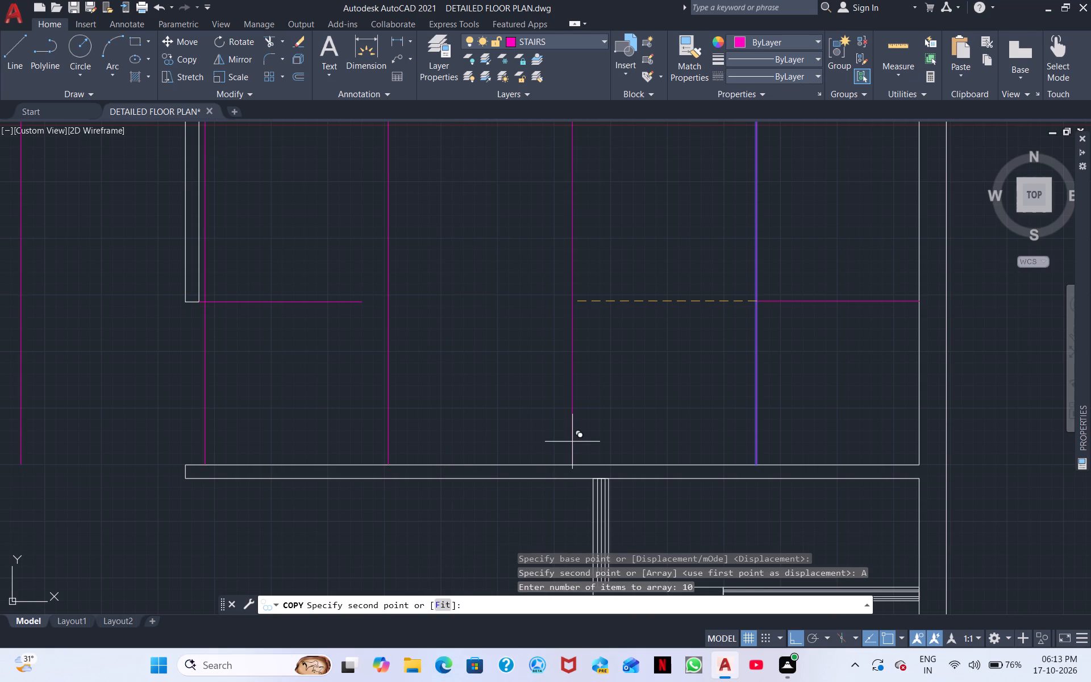
pyautogui.click(440, 608)
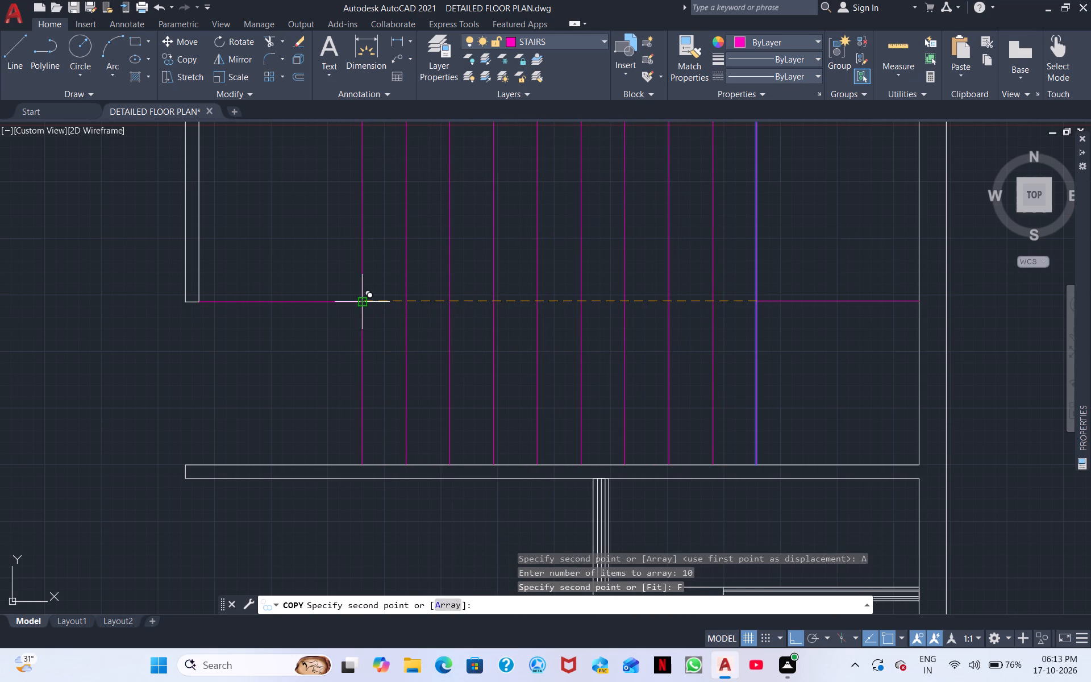
pyautogui.click(363, 301)
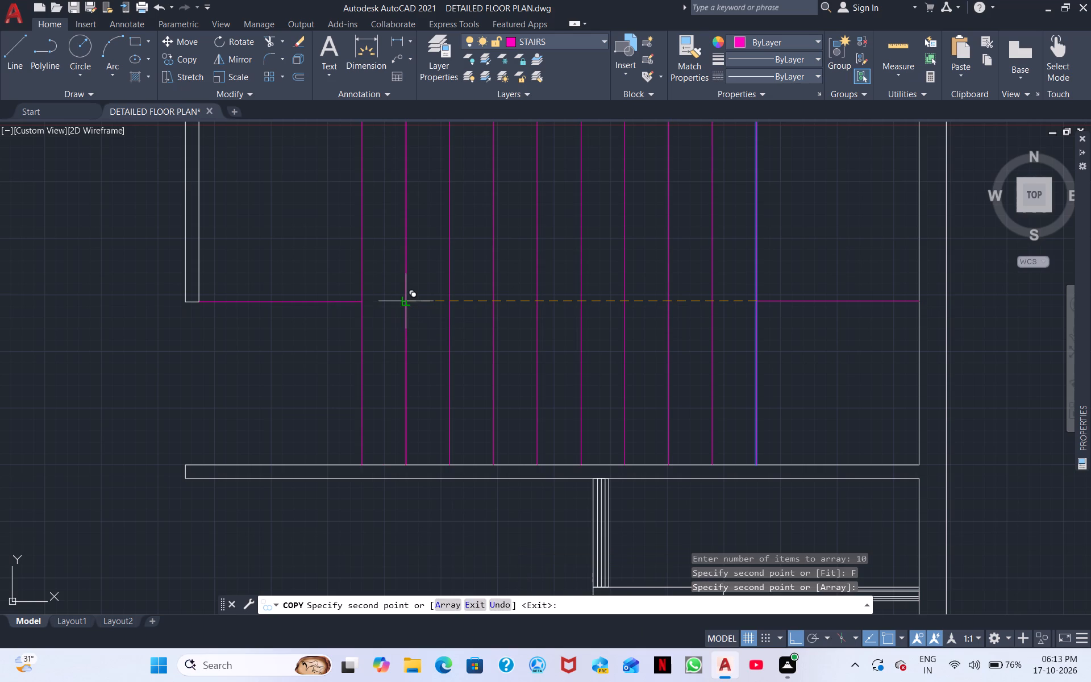
pyautogui.press('Escape')
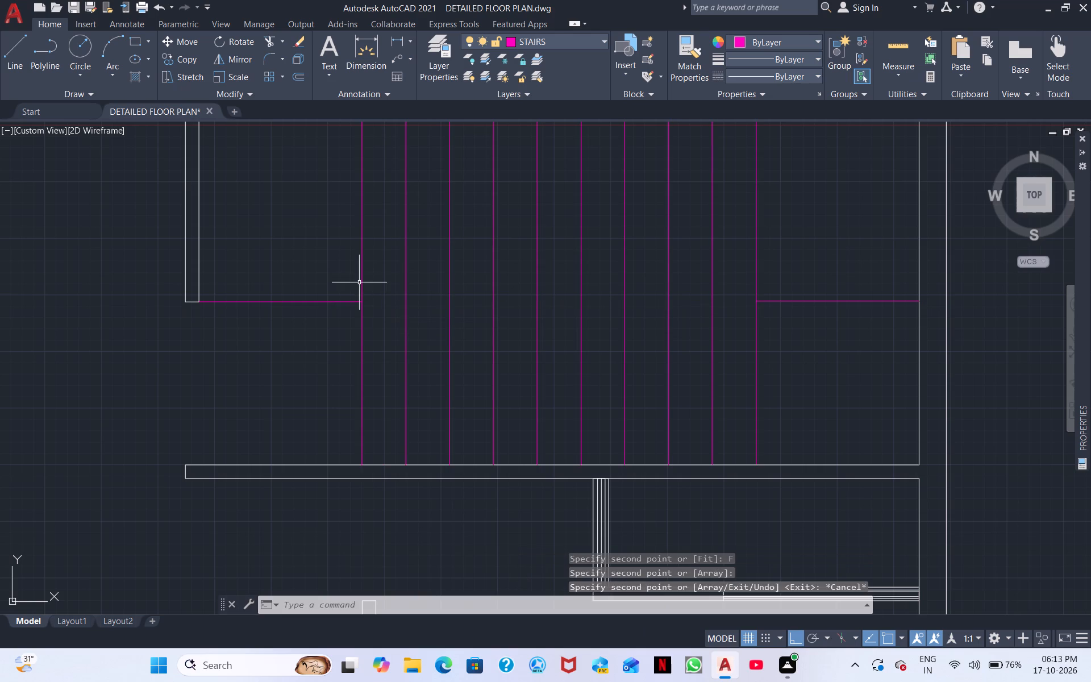
# Erase the western and eastern horizontal stair lines on either side of the arrayed vertical lines.
pyautogui.click(313, 301)
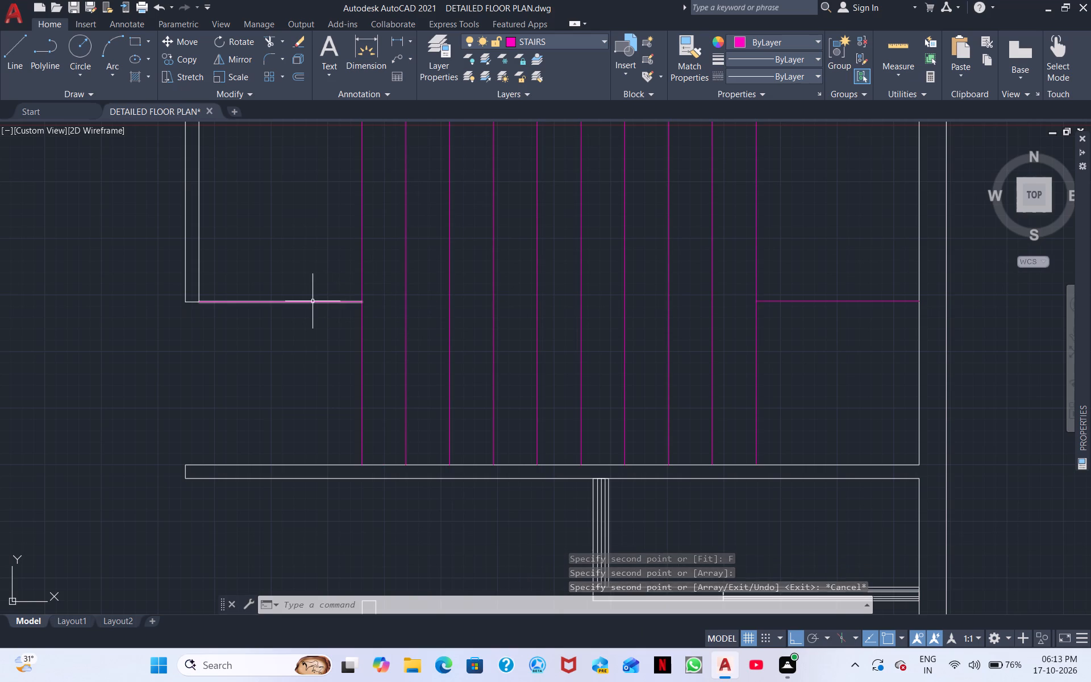
pyautogui.click(831, 301)
pyautogui.rightClick(830, 307)
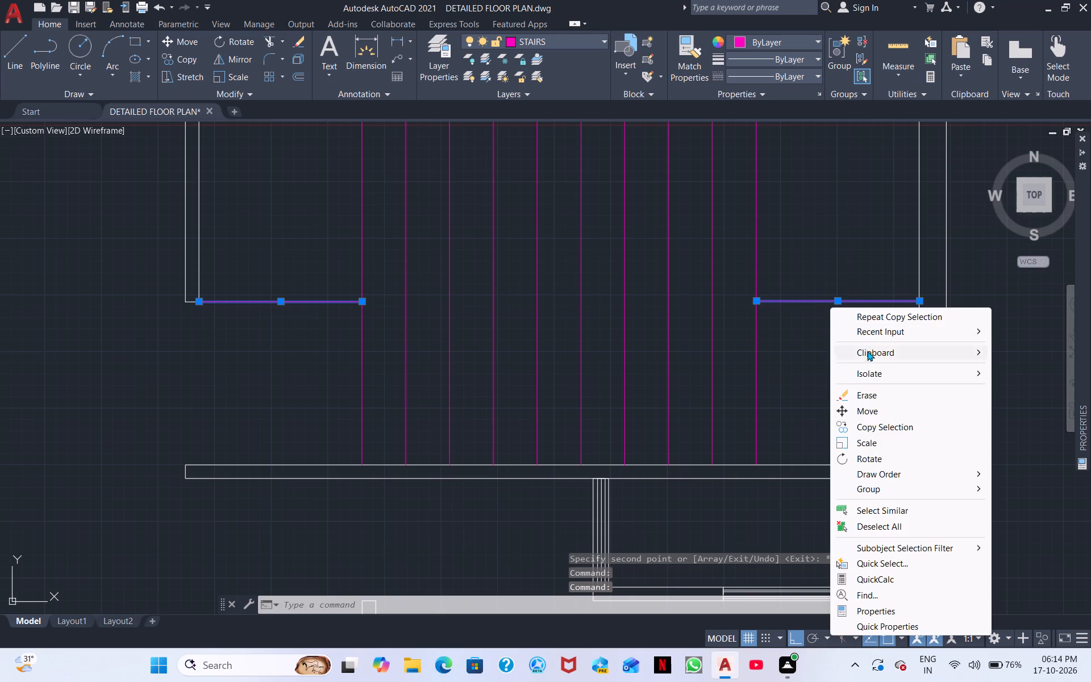
pyautogui.click(869, 399)
# Draw a line across the stair treads at mid-length, from the easternmost vertical line's midpoint to the westernmost vertical line.
pyautogui.scroll(-1, 778, 352)
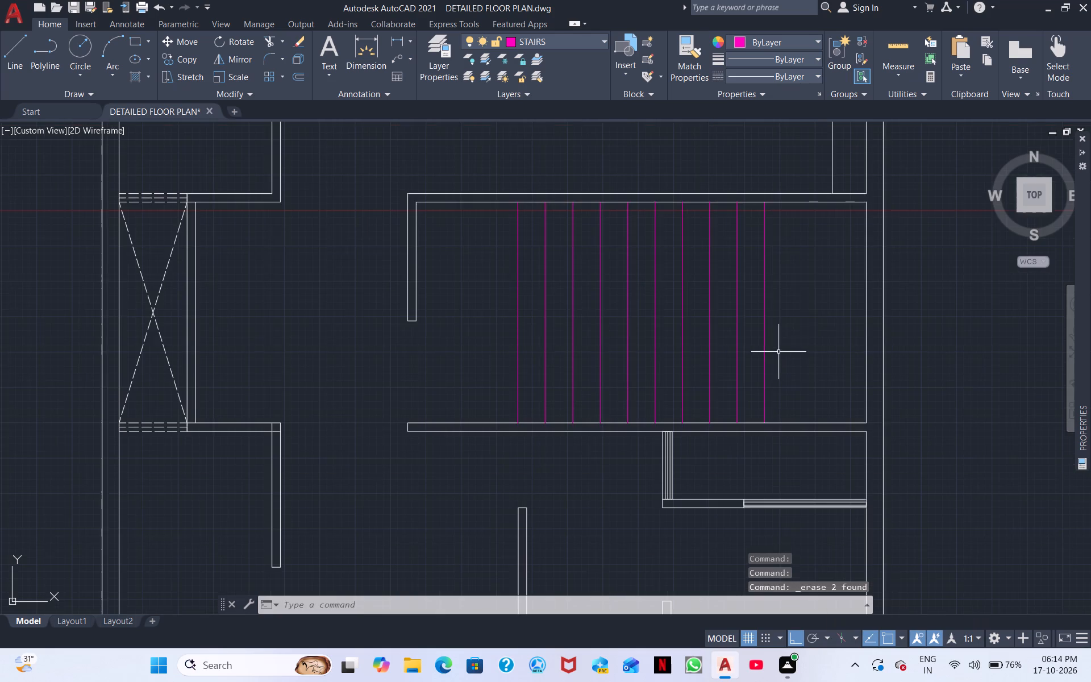
pyautogui.click(15, 40)
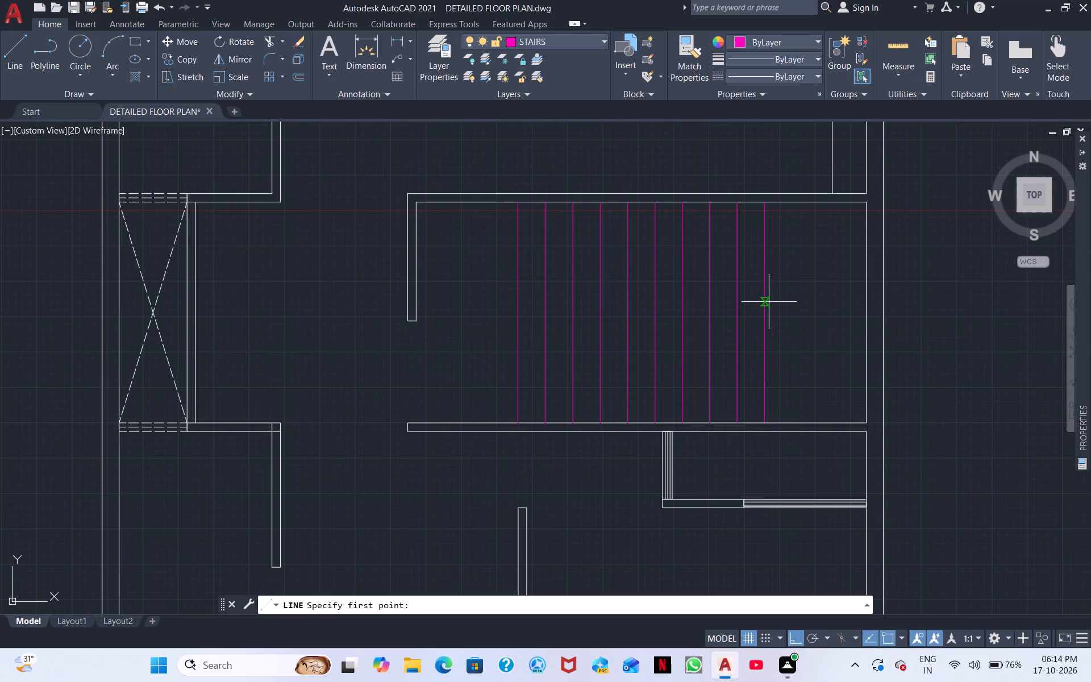
pyautogui.click(768, 309)
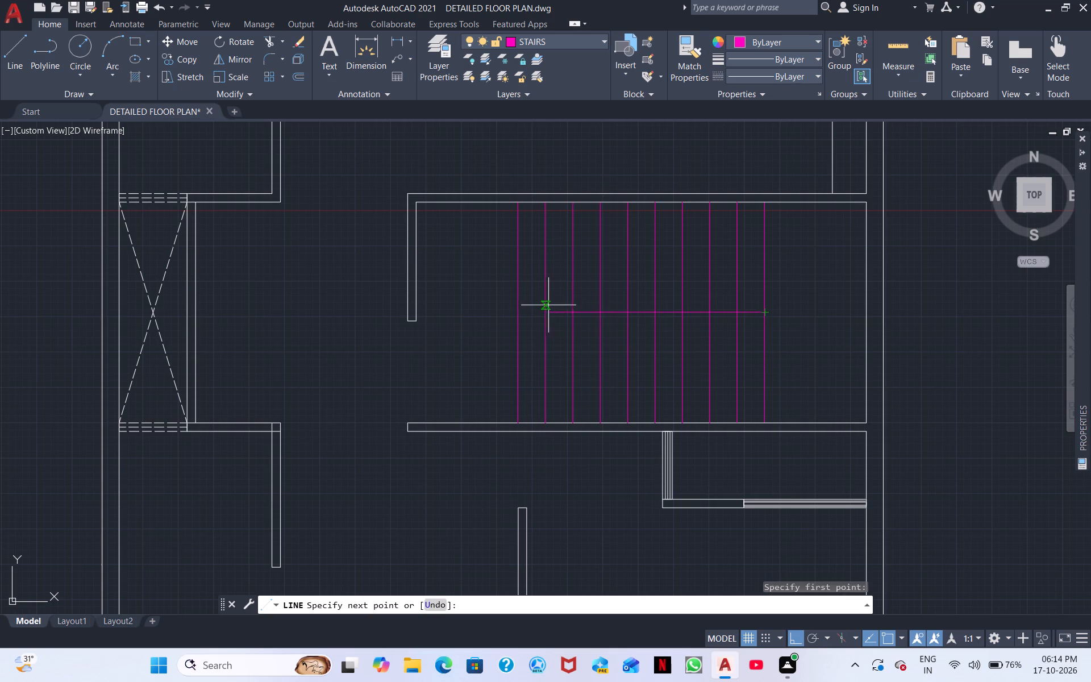
pyautogui.scroll(2, 523, 313)
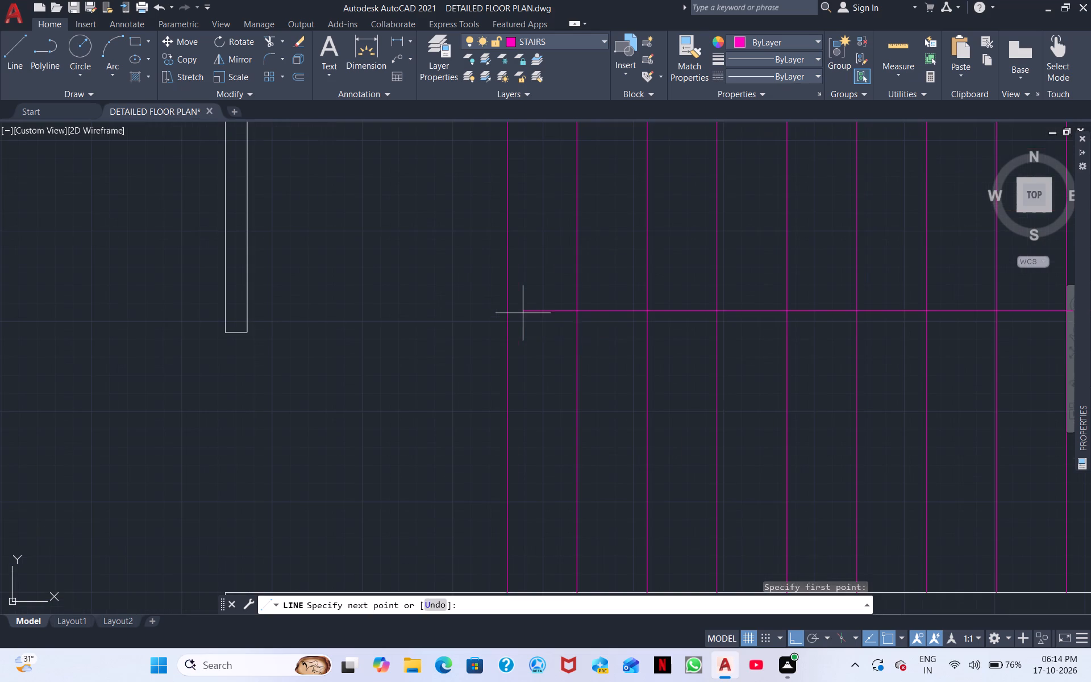
pyautogui.click(507, 314)
pyautogui.rightClick(517, 329)
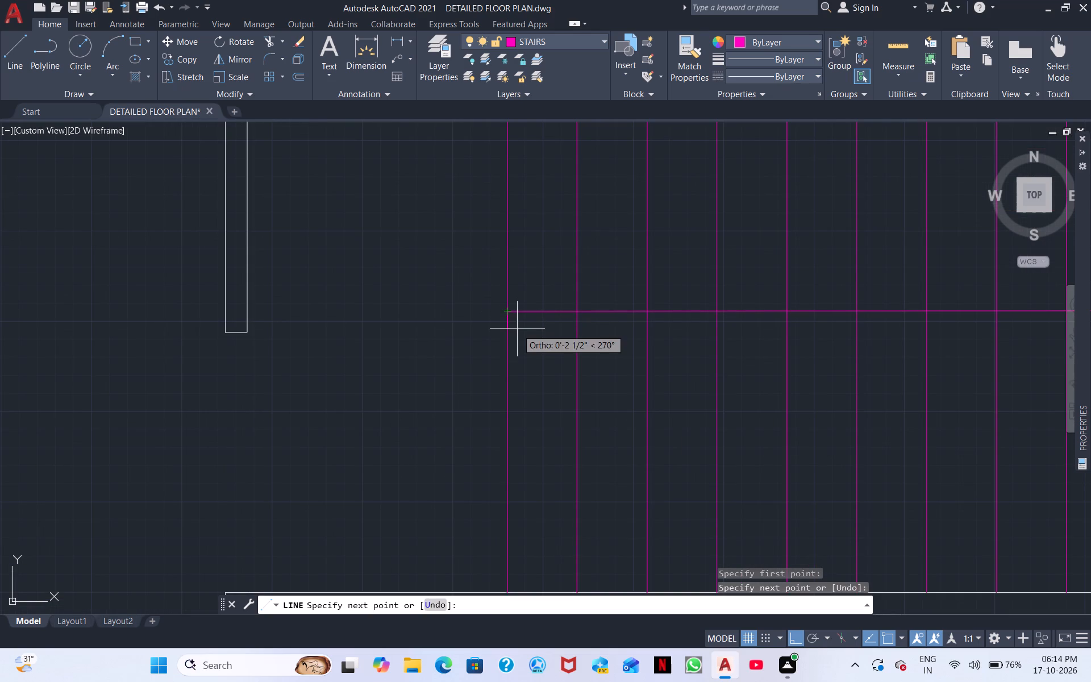
pyautogui.click(563, 354)
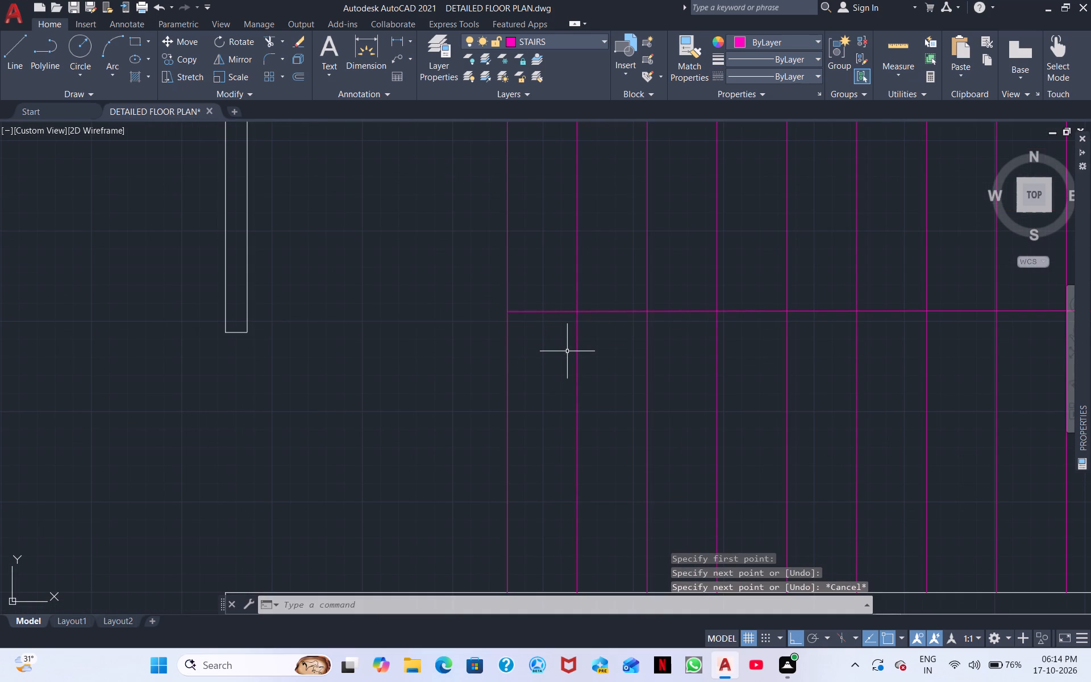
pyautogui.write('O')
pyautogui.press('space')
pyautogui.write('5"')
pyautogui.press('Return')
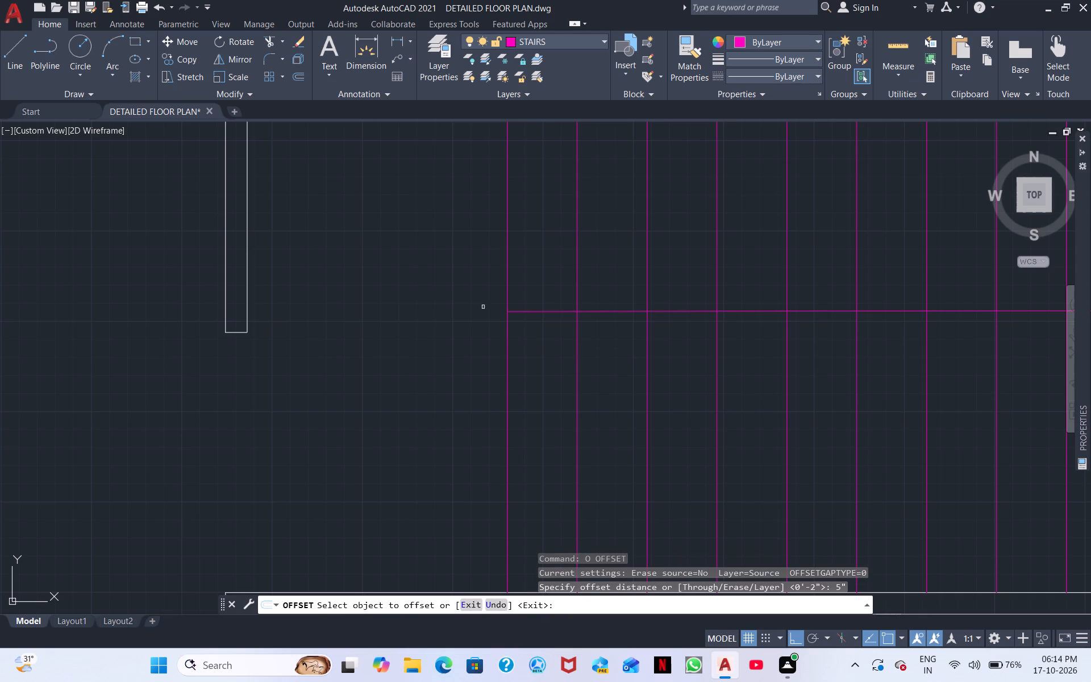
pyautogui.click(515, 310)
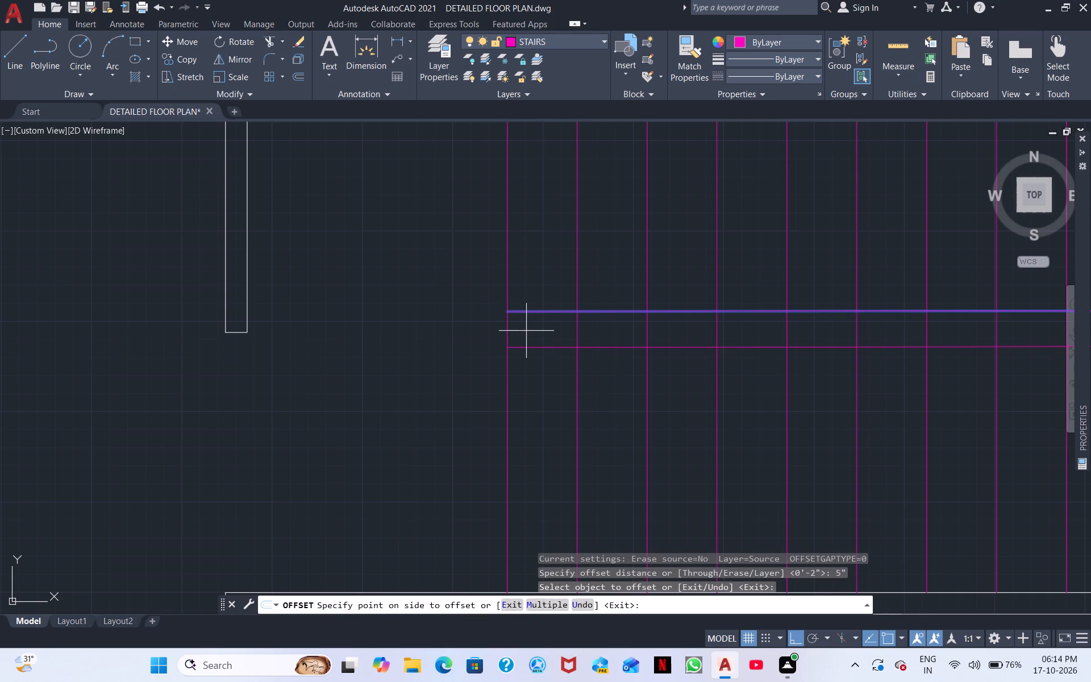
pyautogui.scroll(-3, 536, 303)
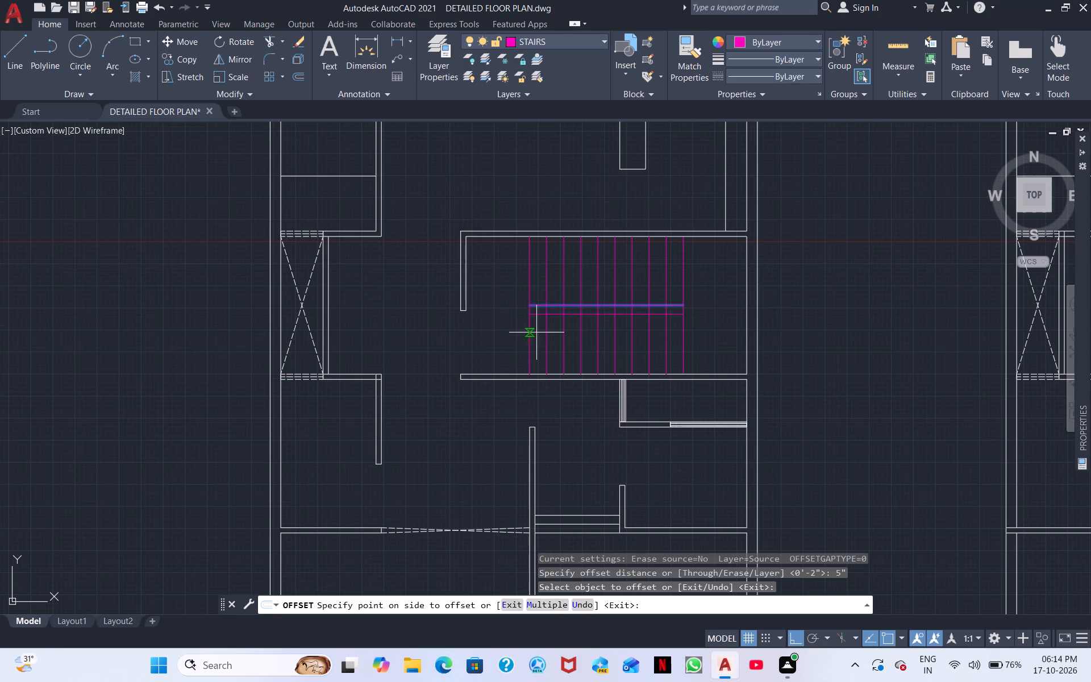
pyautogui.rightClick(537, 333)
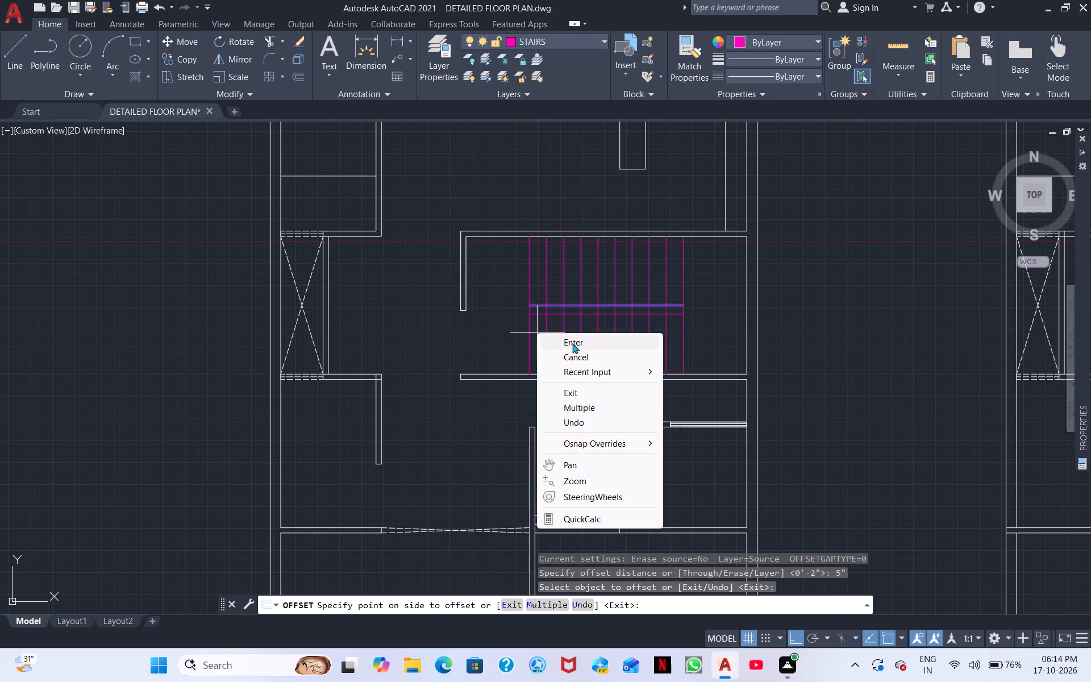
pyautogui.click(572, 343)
# Offset the horizontal line across the treads by 2.5" to both its north and south sides.
pyautogui.write('O')
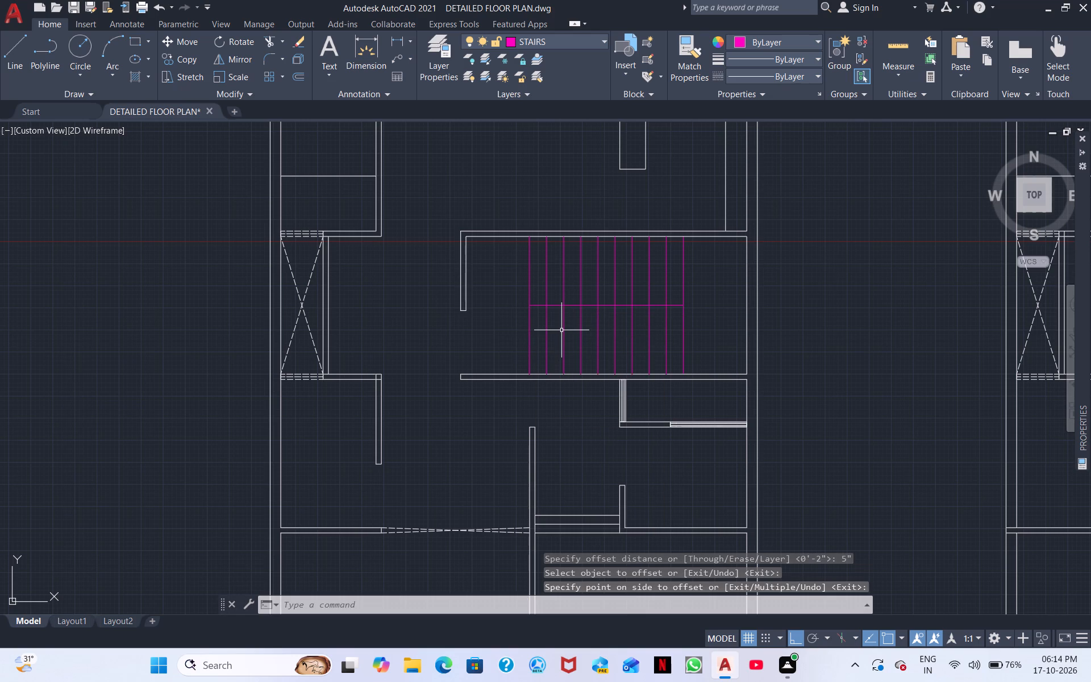
pyautogui.press('space')
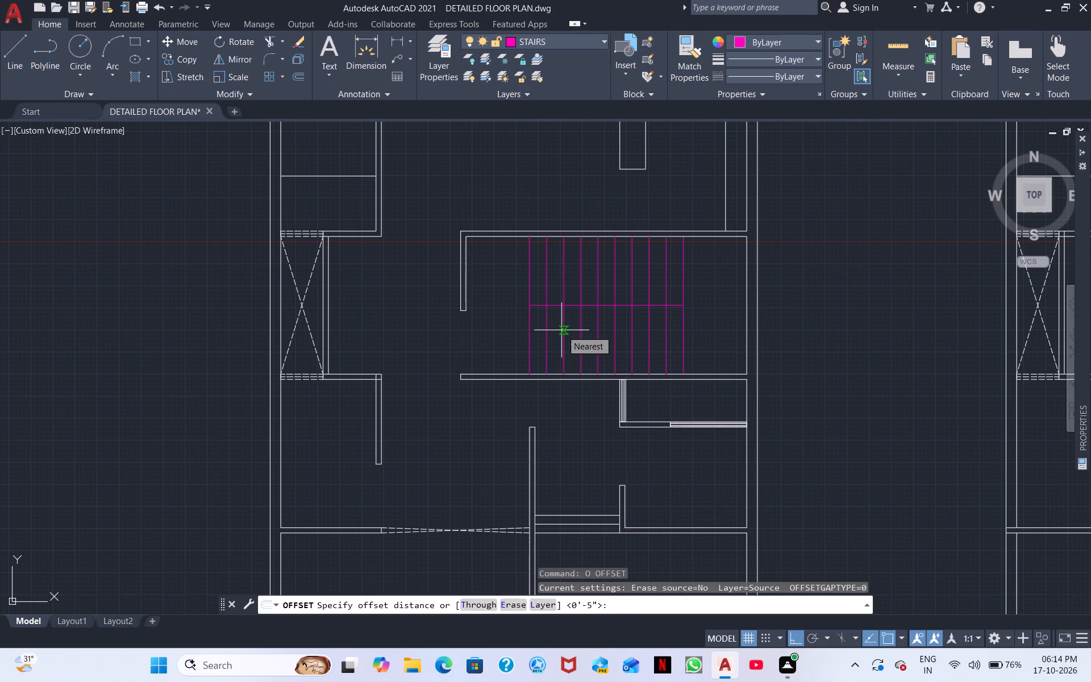
pyautogui.write('2.5"')
pyautogui.press('Return')
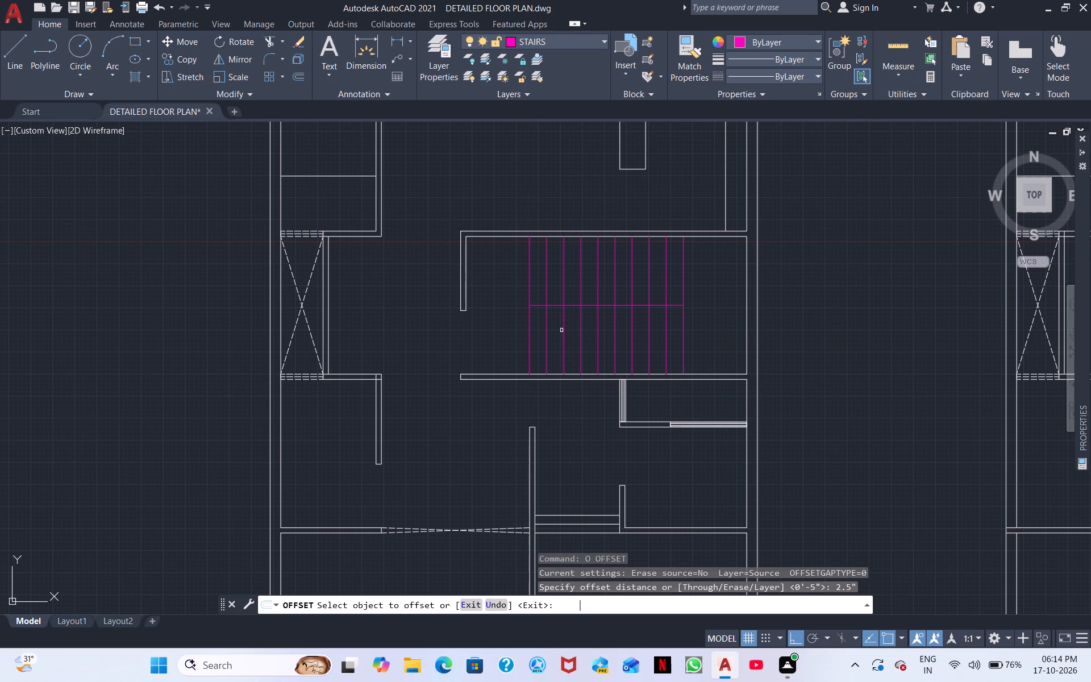
pyautogui.scroll(2, 617, 328)
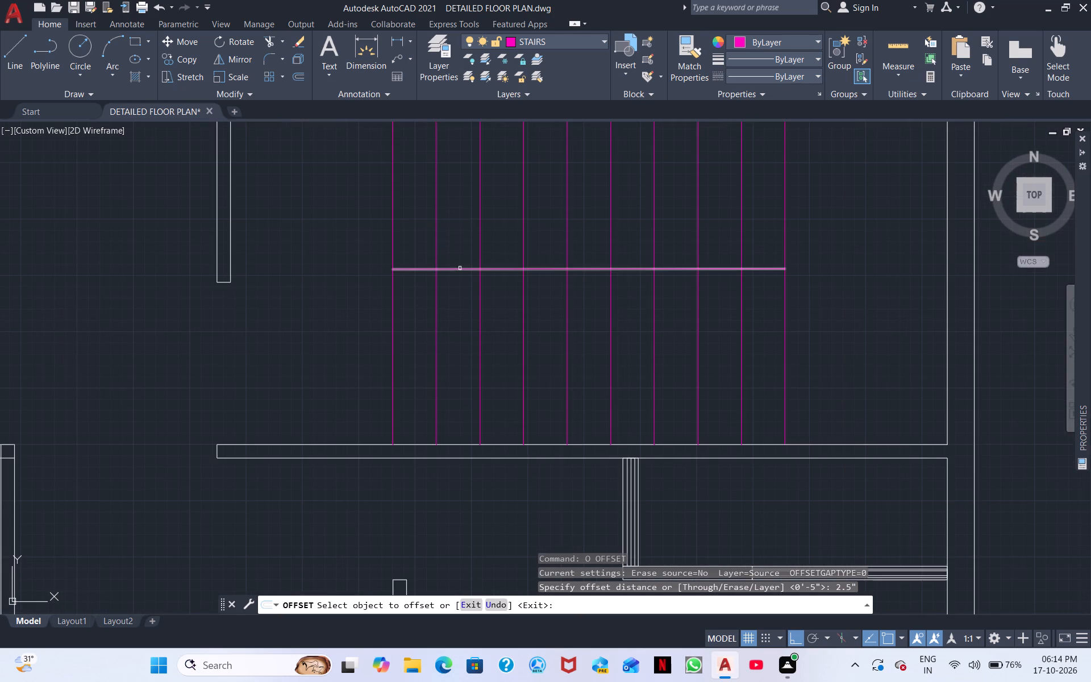
pyautogui.click(473, 269)
pyautogui.click(463, 255)
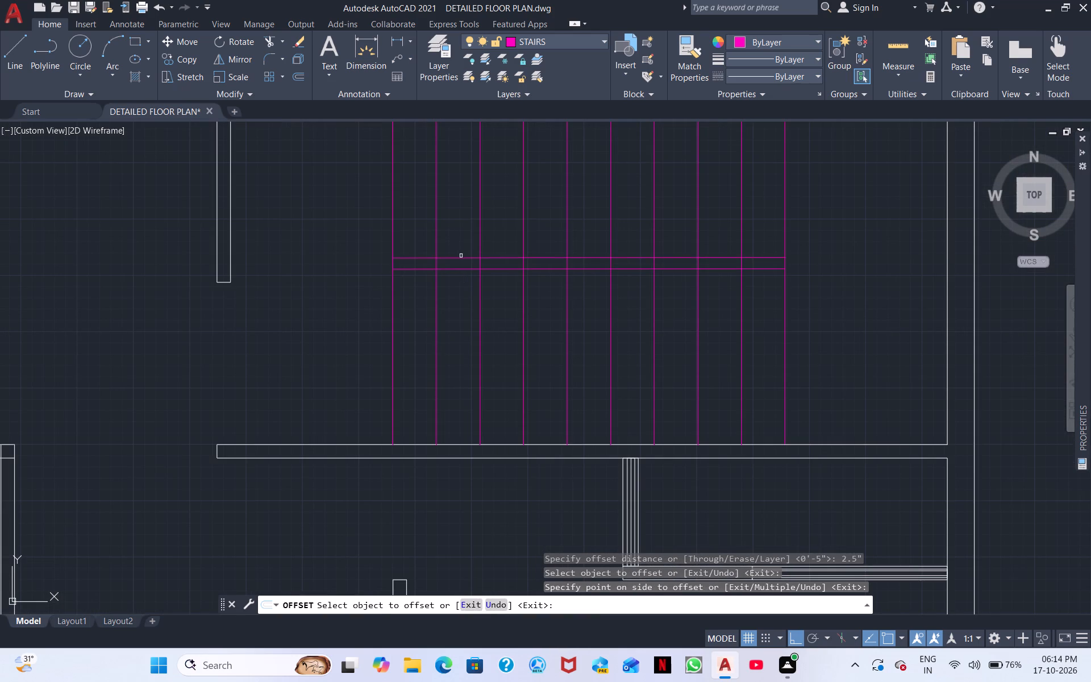
pyautogui.click(460, 268)
pyautogui.click(458, 284)
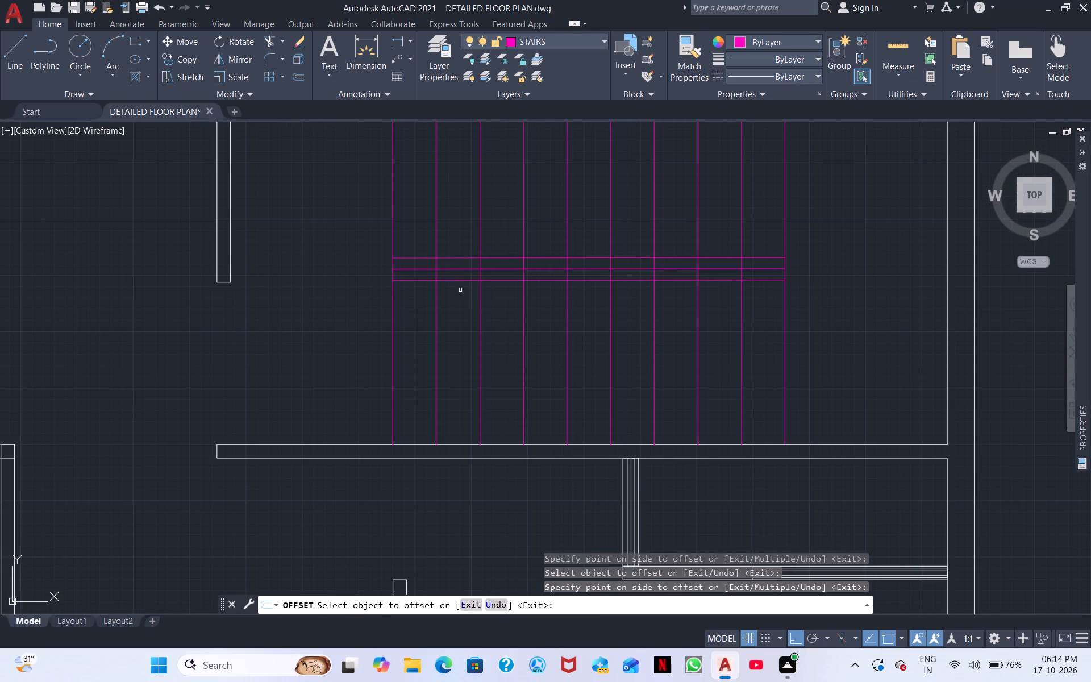
pyautogui.rightClick(460, 304)
pyautogui.click(503, 325)
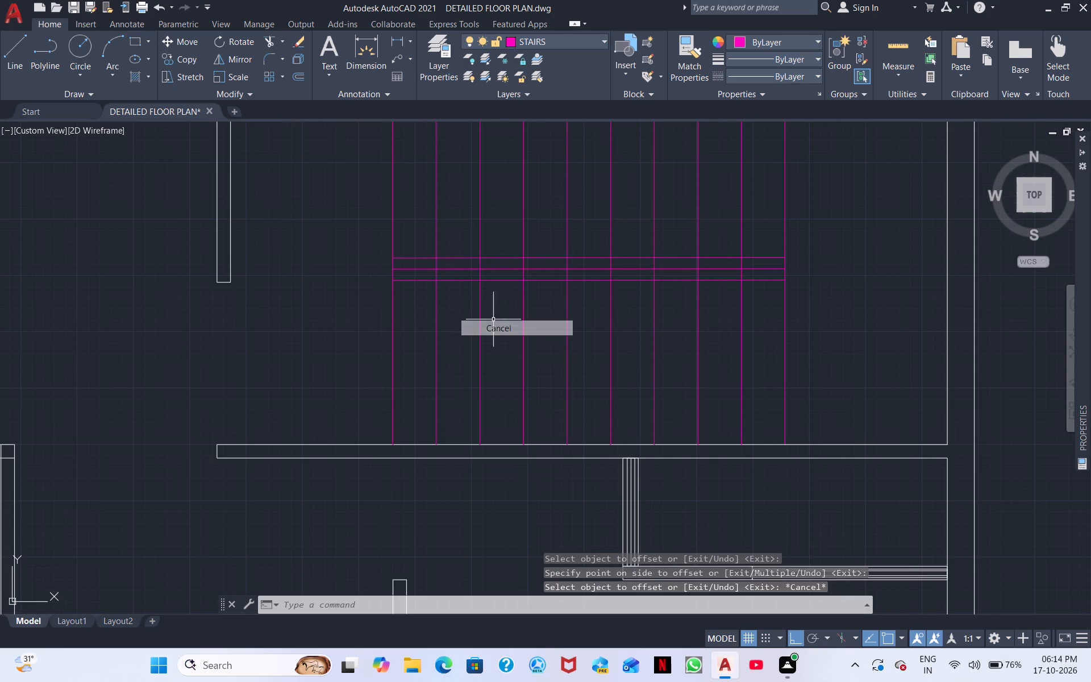
# Erase the middle of the three horizontal lines crossing the stair treads.
pyautogui.click(465, 269)
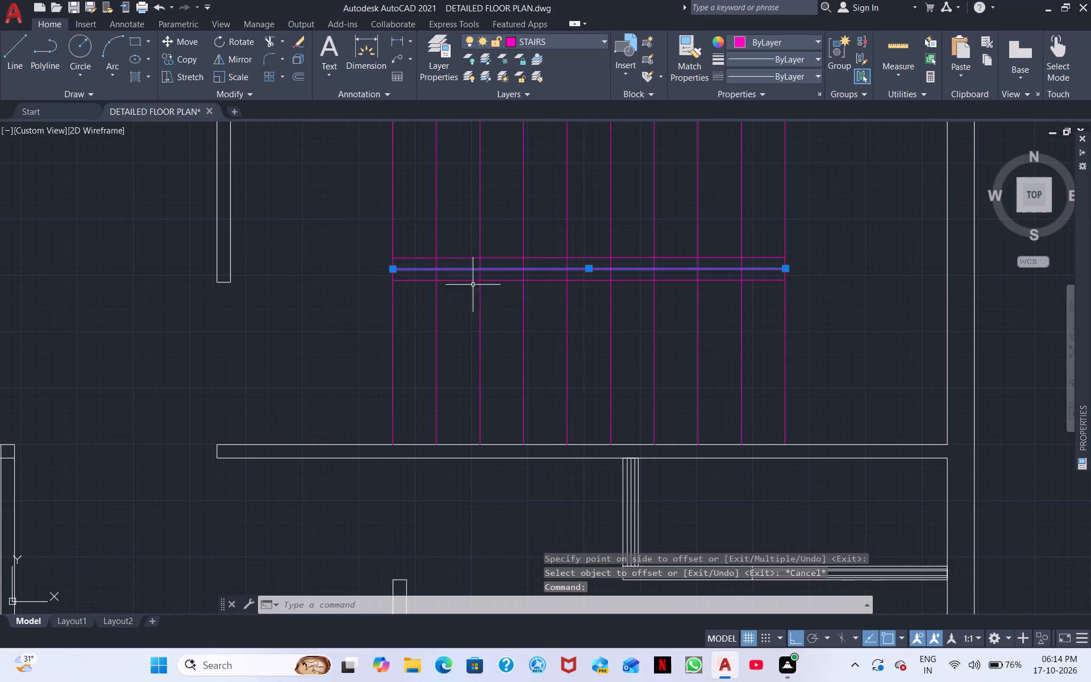
pyautogui.rightClick(503, 325)
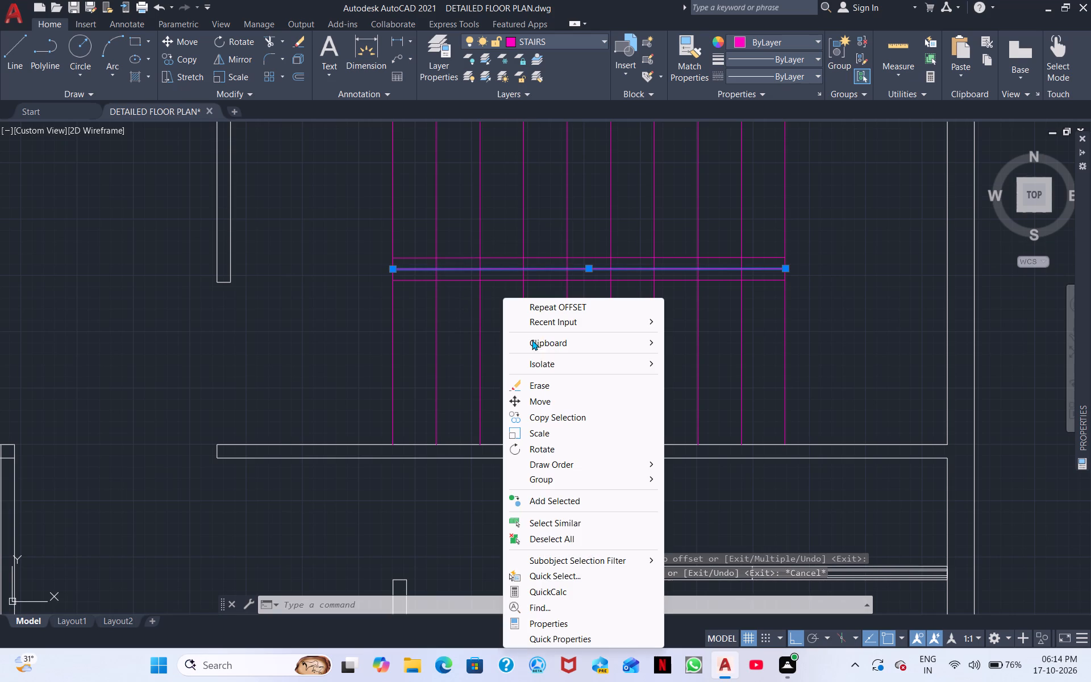
pyautogui.click(558, 387)
# On layer 0, draw a short vertical line across the wall south of the stairs, between the two westernmost treads.
pyautogui.scroll(-1, 493, 303)
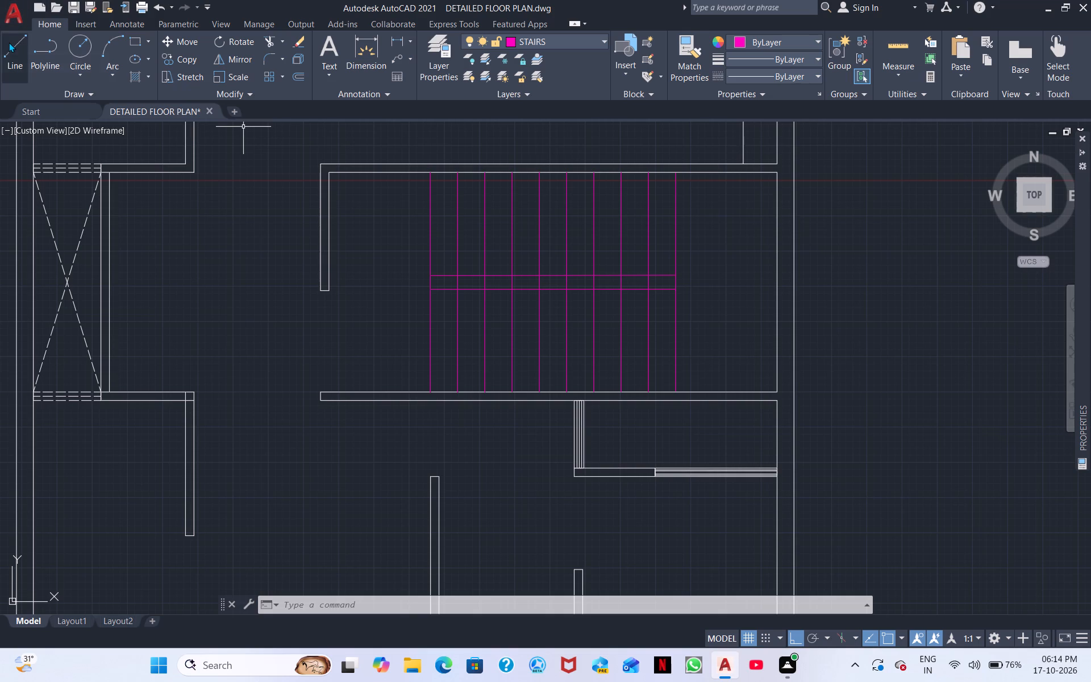
pyautogui.click(560, 41)
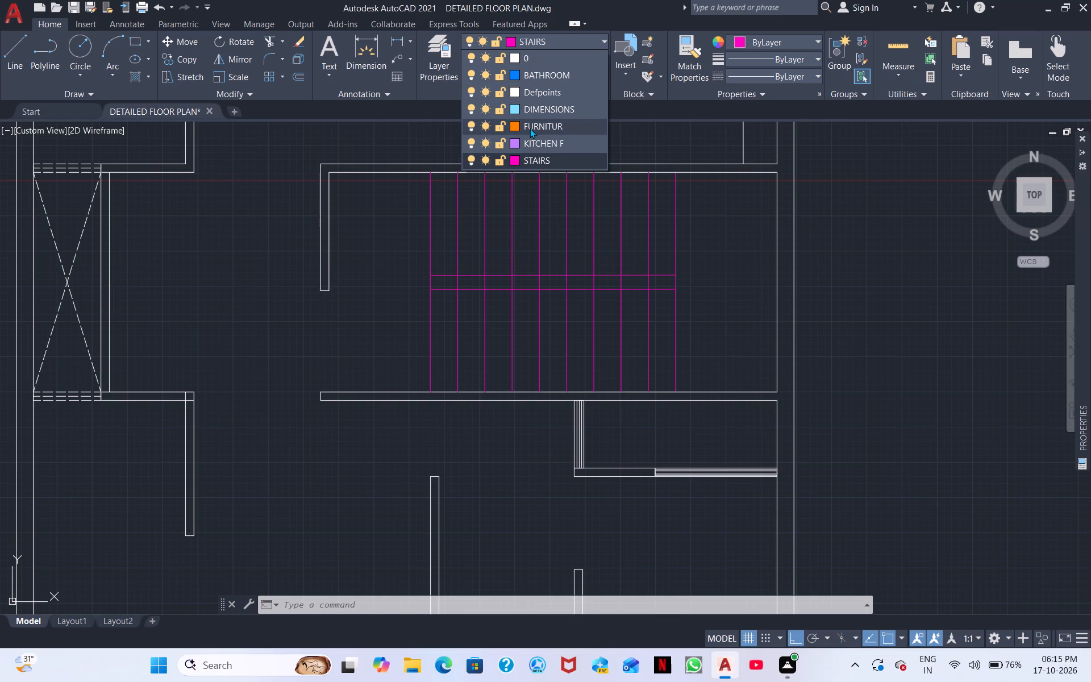
pyautogui.click(523, 57)
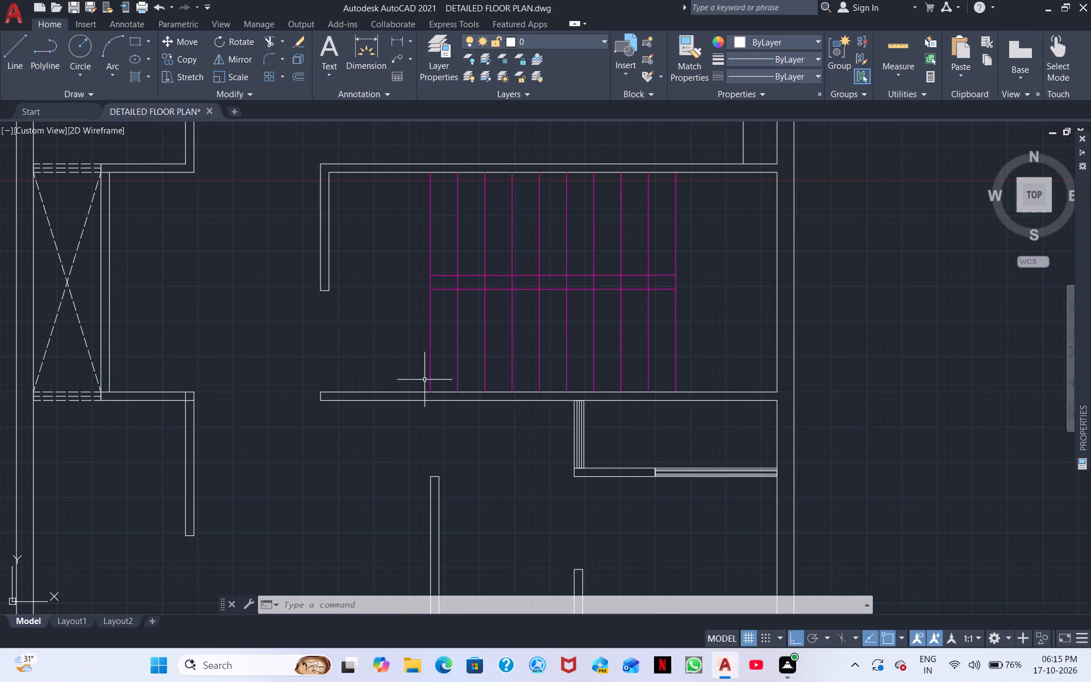
pyautogui.scroll(1, 426, 380)
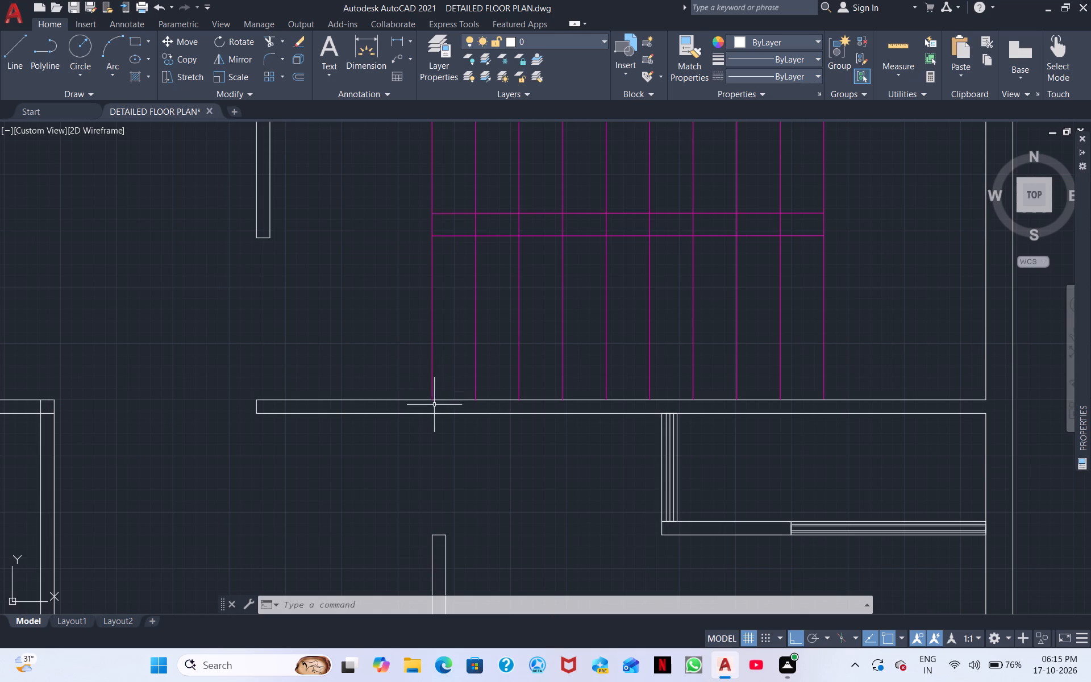
pyautogui.click(20, 52)
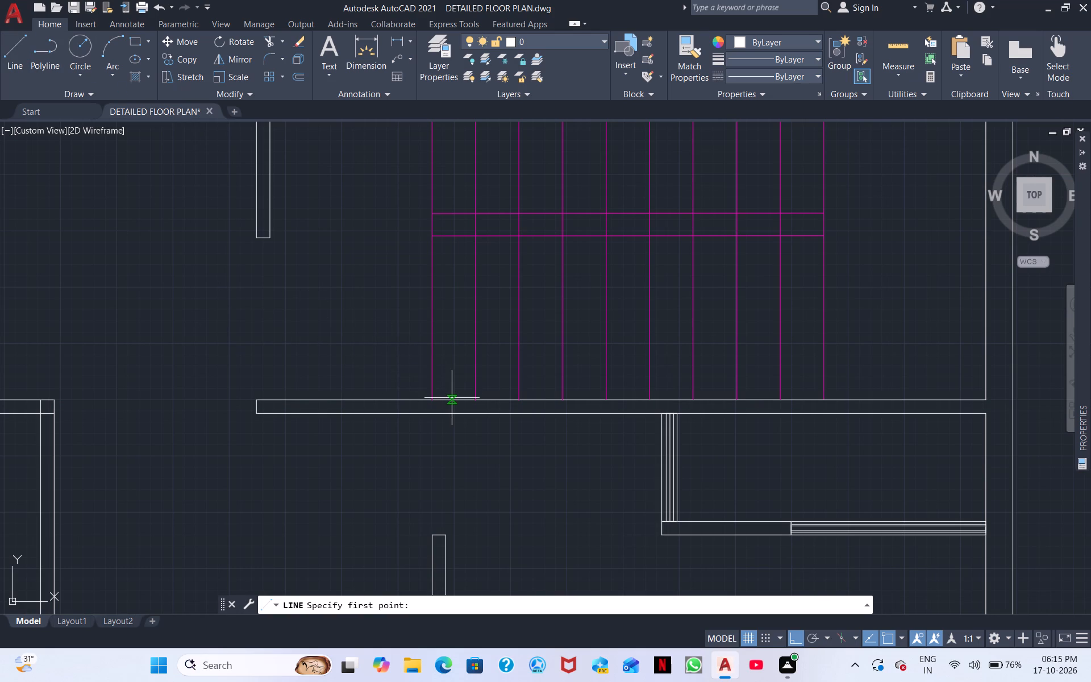
pyautogui.click(452, 398)
pyautogui.click(455, 413)
pyautogui.rightClick(484, 439)
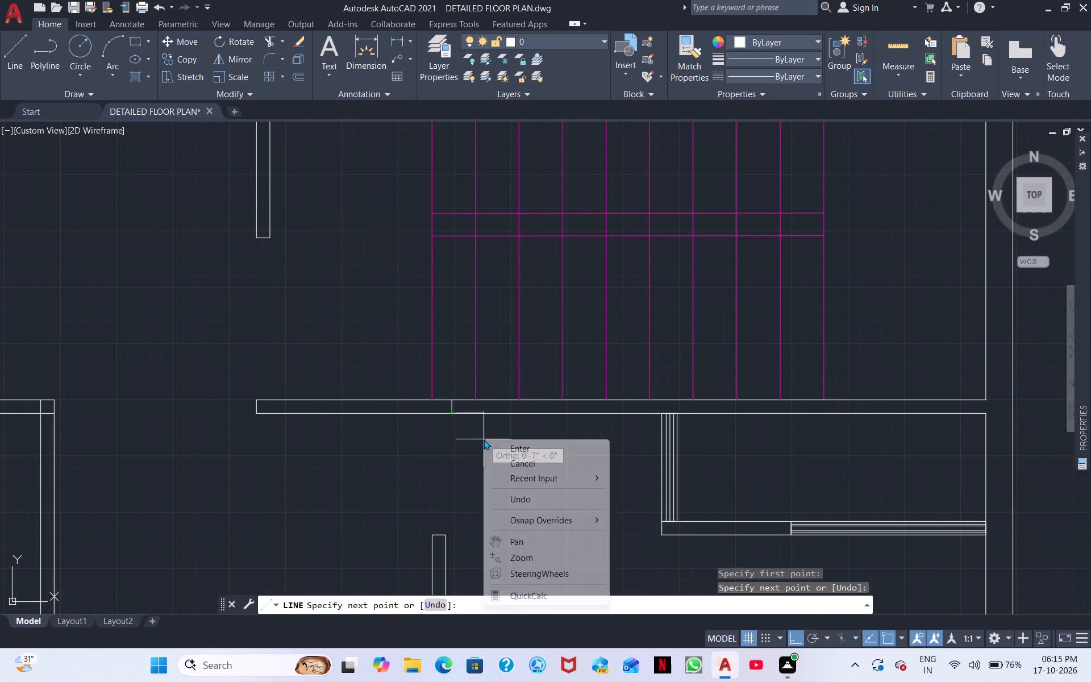
pyautogui.click(513, 449)
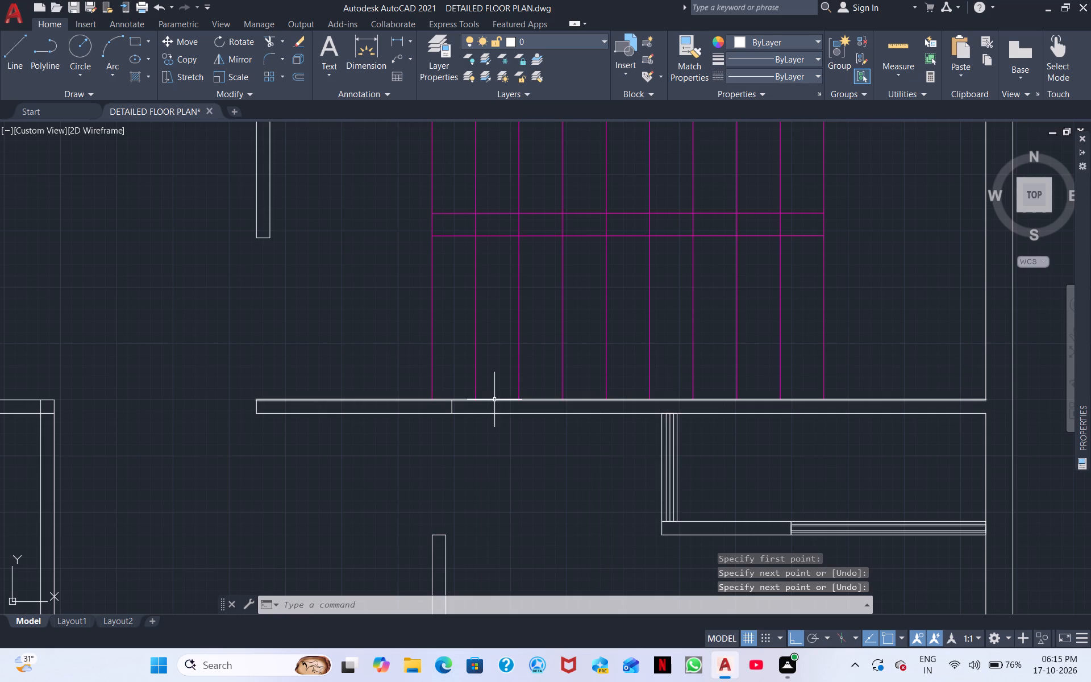
# Trim both faces of the wall south of the stairs, east of the short vertical line, keeping the south face beyond the partition.
pyautogui.click(270, 39)
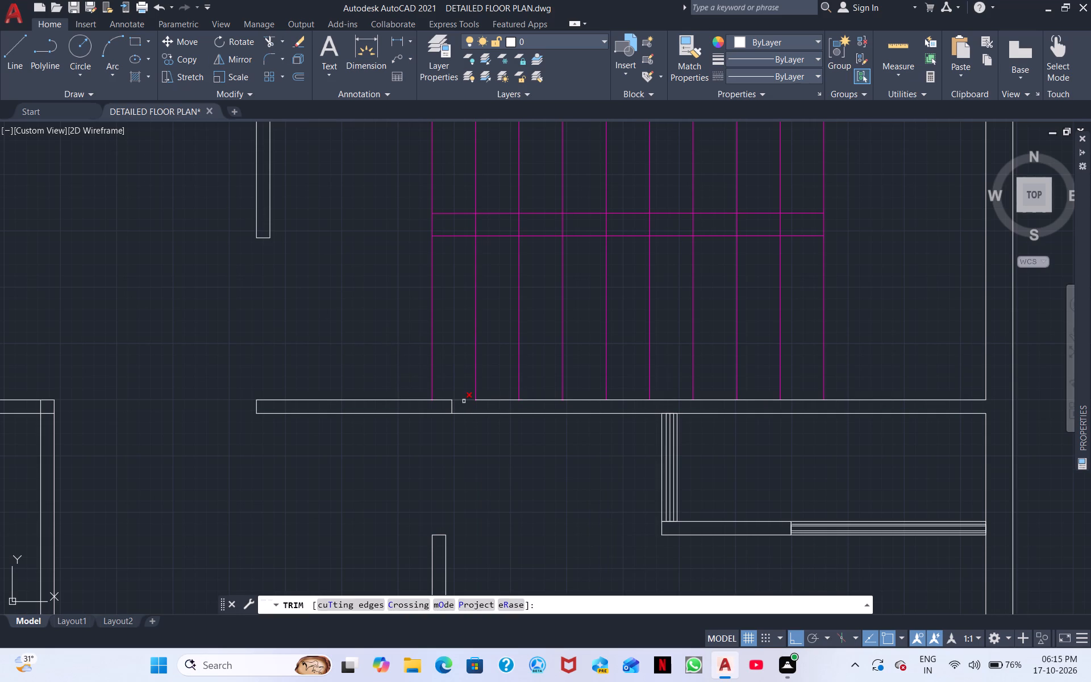
pyautogui.click(464, 401)
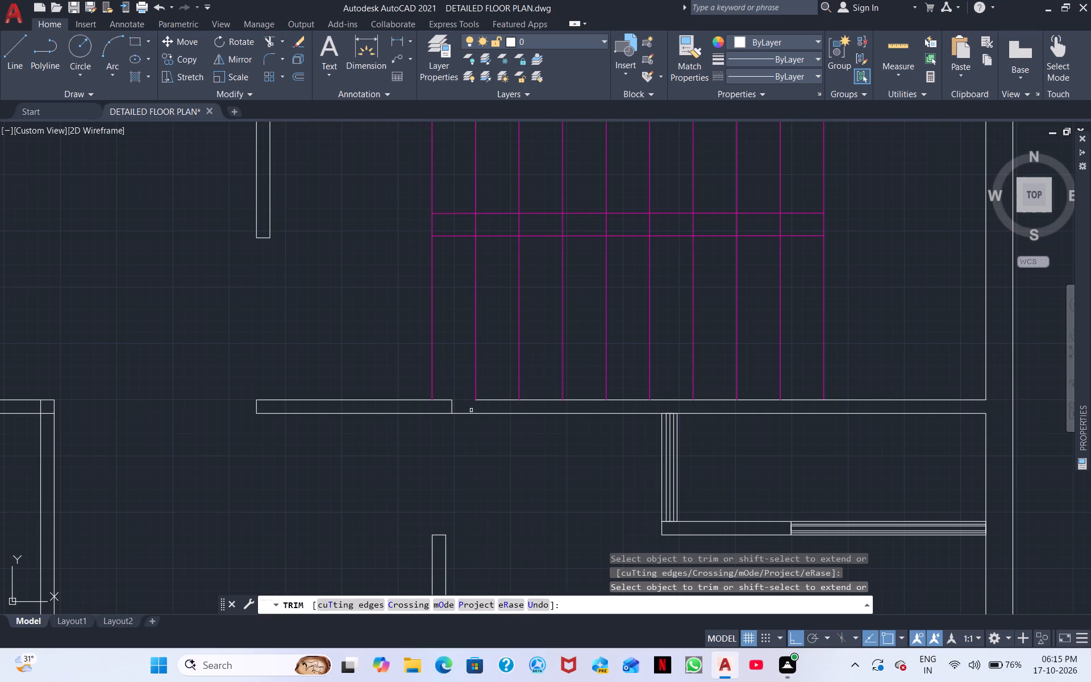
pyautogui.moveTo(471, 410); pyautogui.dragTo(500, 388)
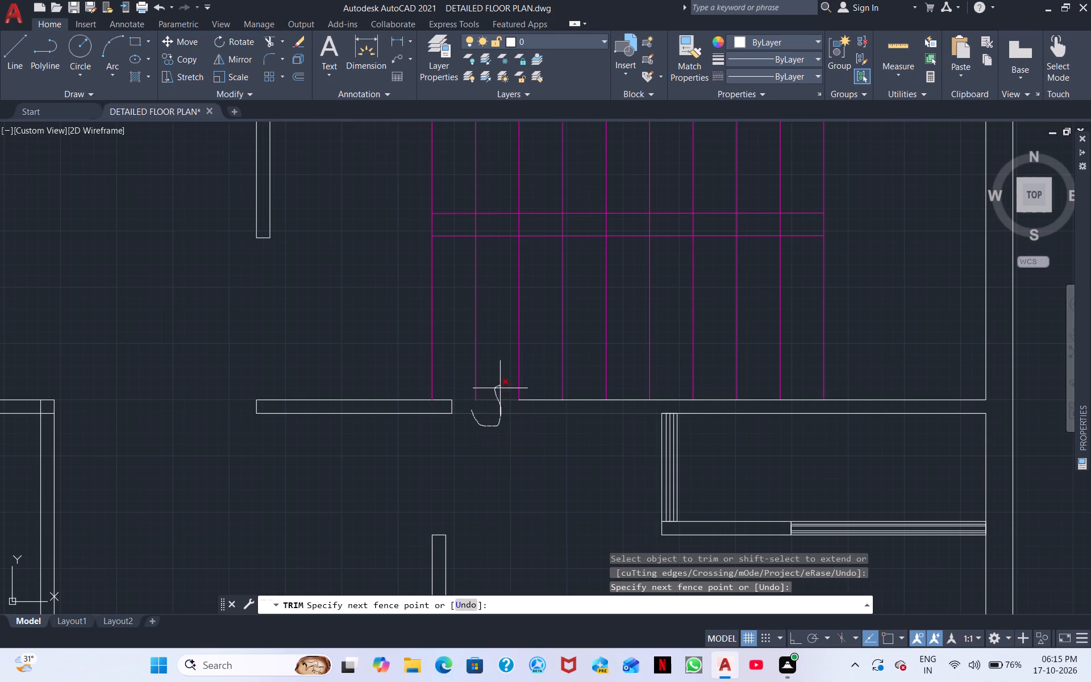
pyautogui.moveTo(500, 388); pyautogui.dragTo(583, 411)
pyautogui.moveTo(583, 411); pyautogui.dragTo(623, 397)
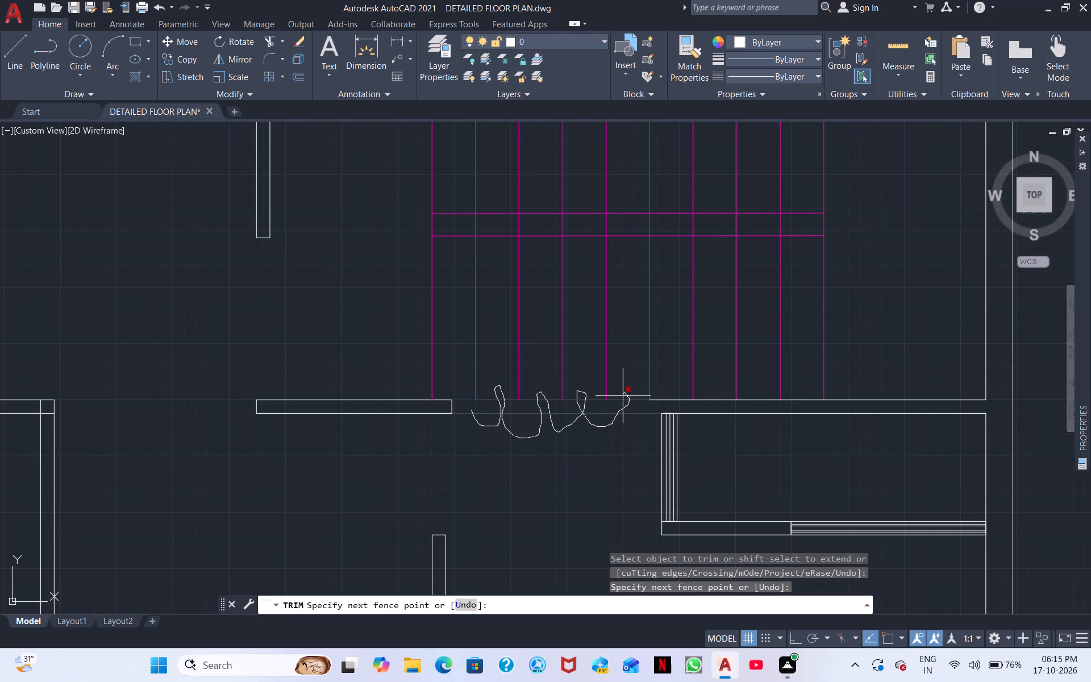
pyautogui.moveTo(623, 397); pyautogui.dragTo(651, 407)
pyautogui.moveTo(651, 407); pyautogui.dragTo(659, 398)
pyautogui.moveTo(659, 398); pyautogui.dragTo(659, 397)
pyautogui.moveTo(659, 397); pyautogui.dragTo(662, 394)
pyautogui.moveTo(662, 394); pyautogui.dragTo(669, 397)
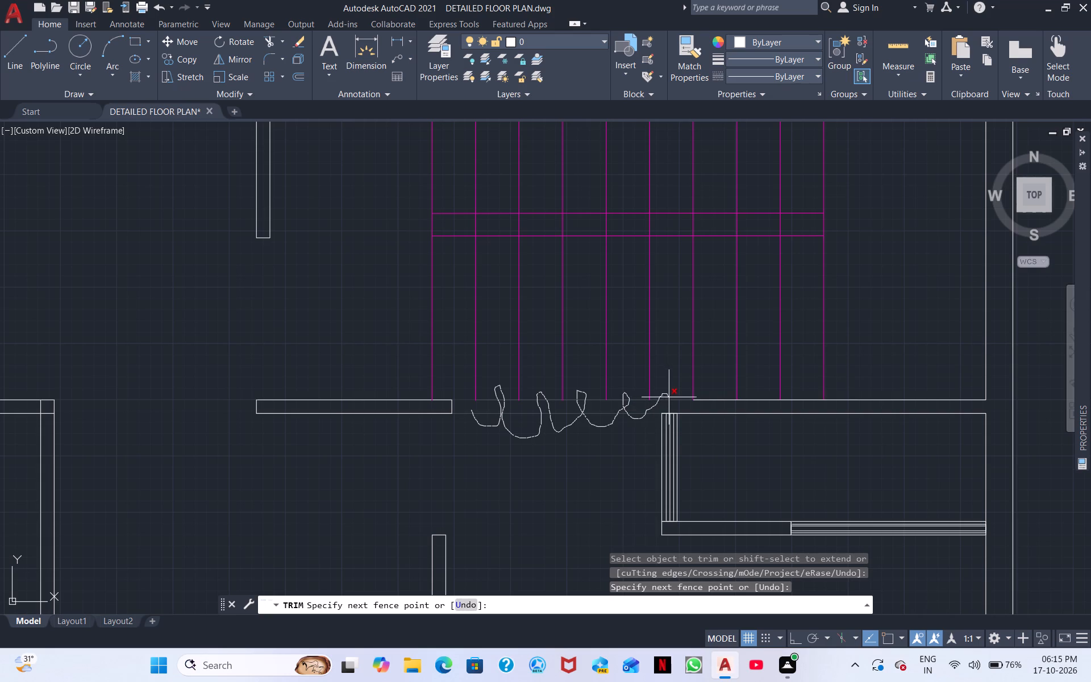
pyautogui.moveTo(669, 397); pyautogui.dragTo(711, 396)
pyautogui.moveTo(711, 396); pyautogui.dragTo(786, 403)
pyautogui.moveTo(786, 403); pyautogui.dragTo(805, 395)
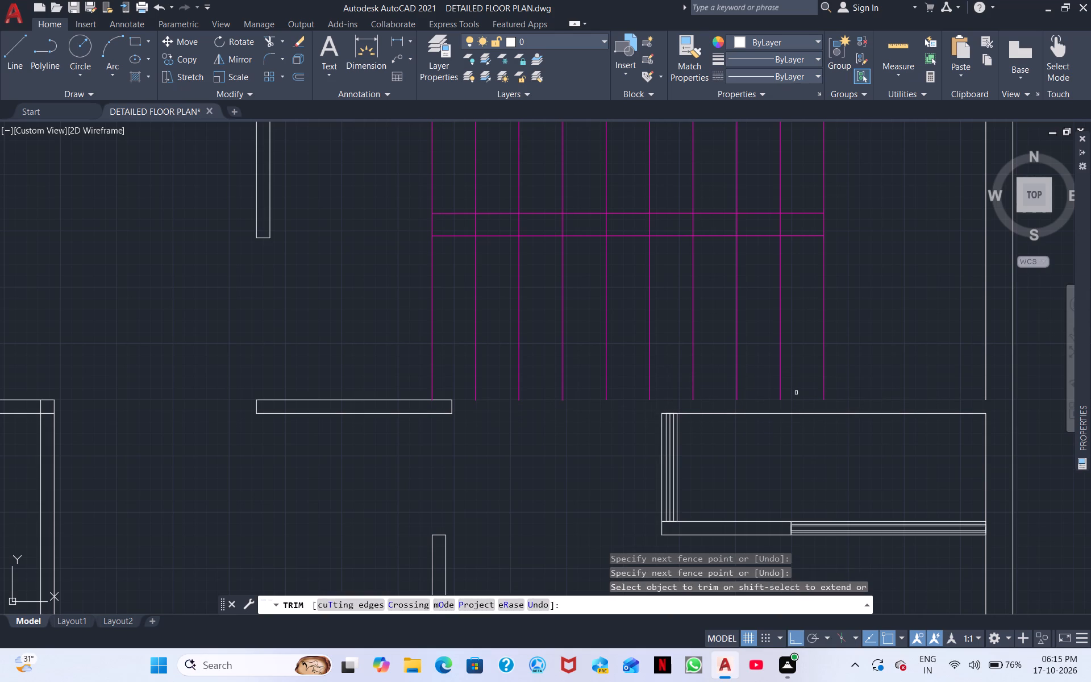
# Examine where the stair treads meet the shortened south wall, the horizontal divider lines and the north wall.
pyautogui.scroll(-1, 796, 393)
pyautogui.scroll(3, 564, 391)
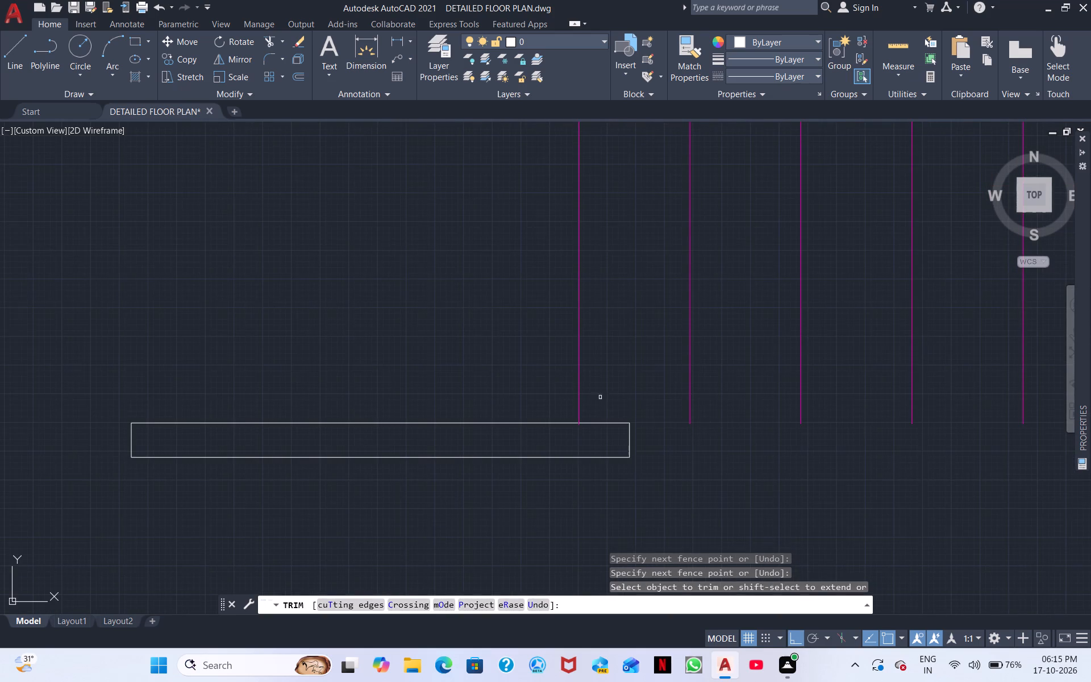
pyautogui.scroll(2, 655, 420)
pyautogui.scroll(3, 520, 415)
pyautogui.scroll(1, 469, 416)
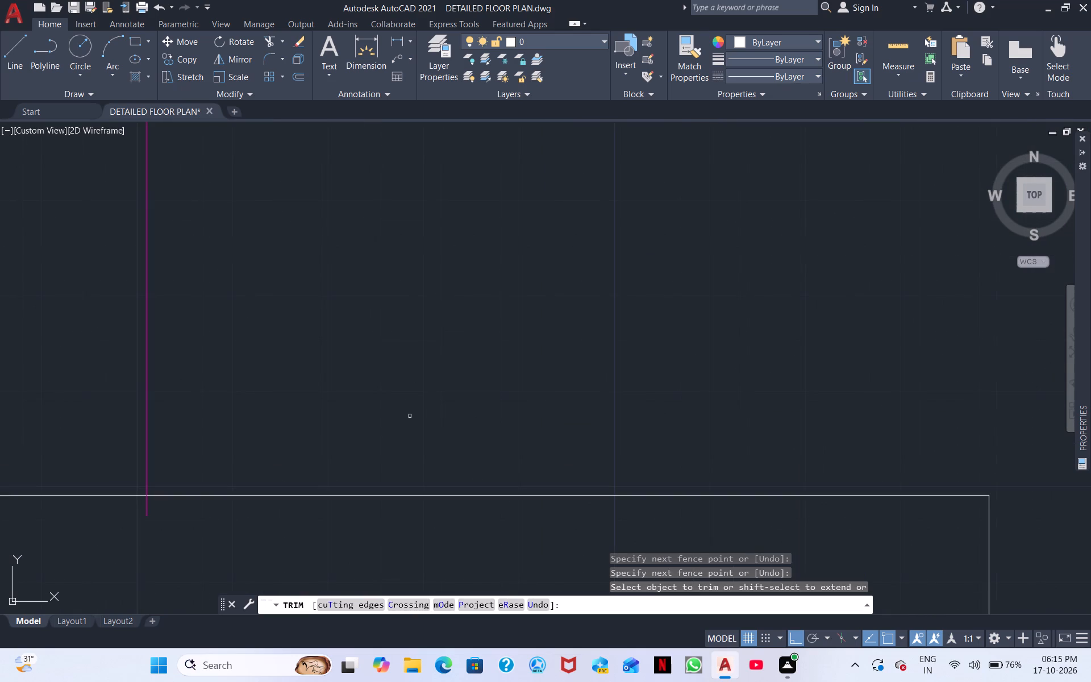
pyautogui.scroll(-3, 406, 417)
pyautogui.scroll(1, 409, 416)
pyautogui.scroll(-3, 410, 415)
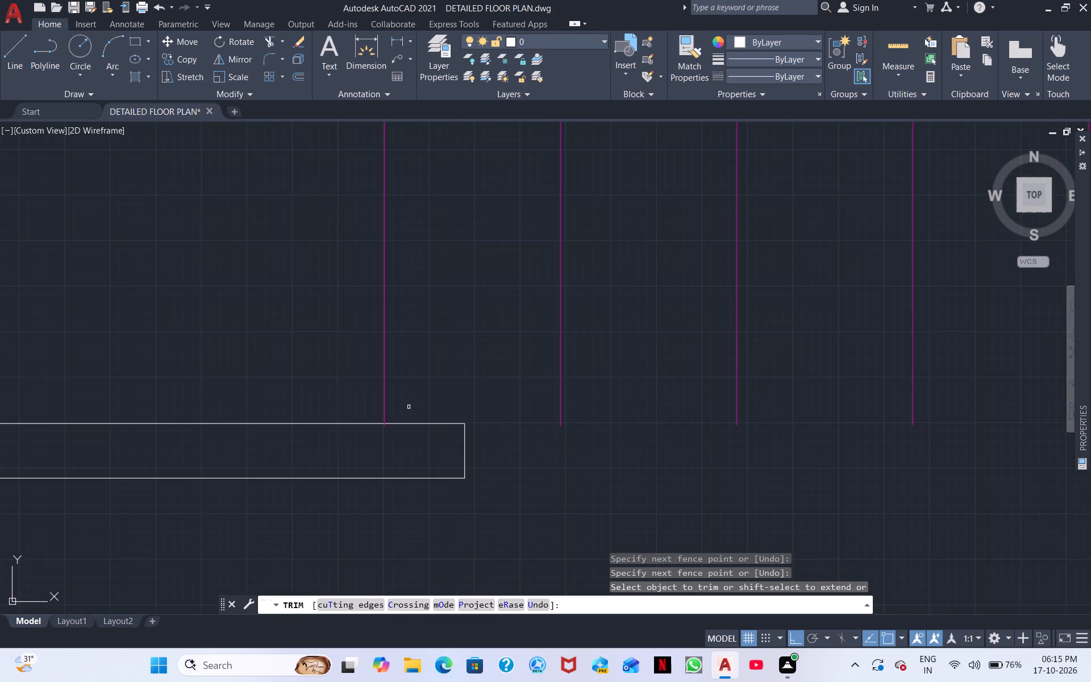
pyautogui.scroll(-3, 409, 407)
pyautogui.moveTo(469, 380); pyautogui.dragTo(501, 590, button='middle')
pyautogui.scroll(2, 470, 532)
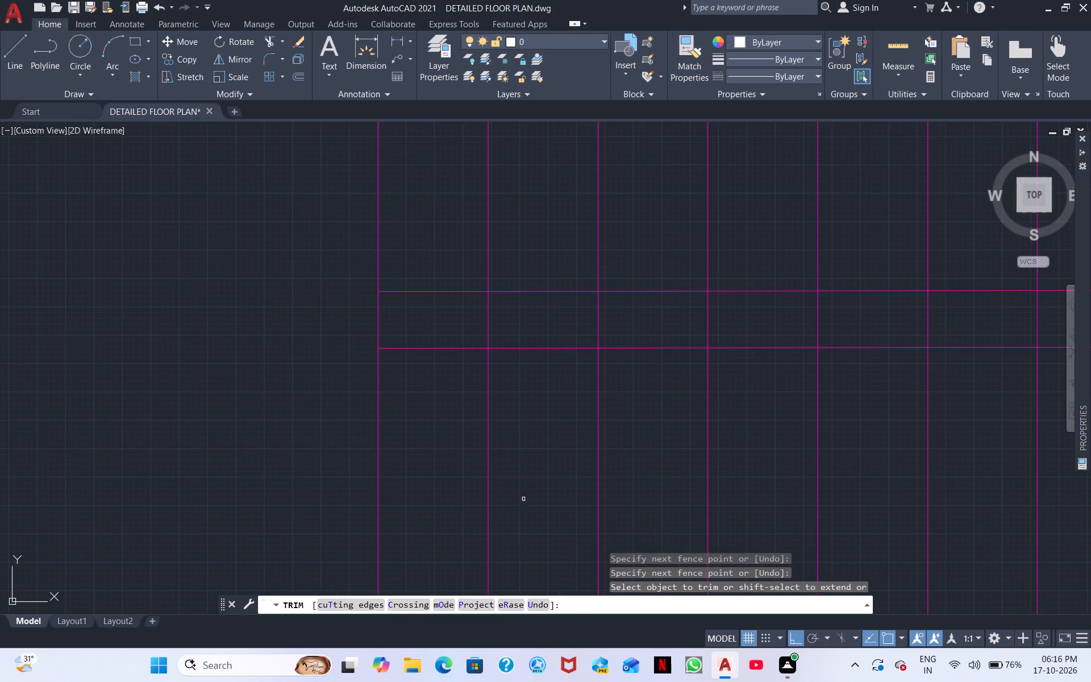
pyautogui.moveTo(605, 417); pyautogui.dragTo(541, 673, button='middle')
pyautogui.moveTo(559, 487); pyautogui.dragTo(556, 636, button='middle')
pyautogui.scroll(1, 487, 477)
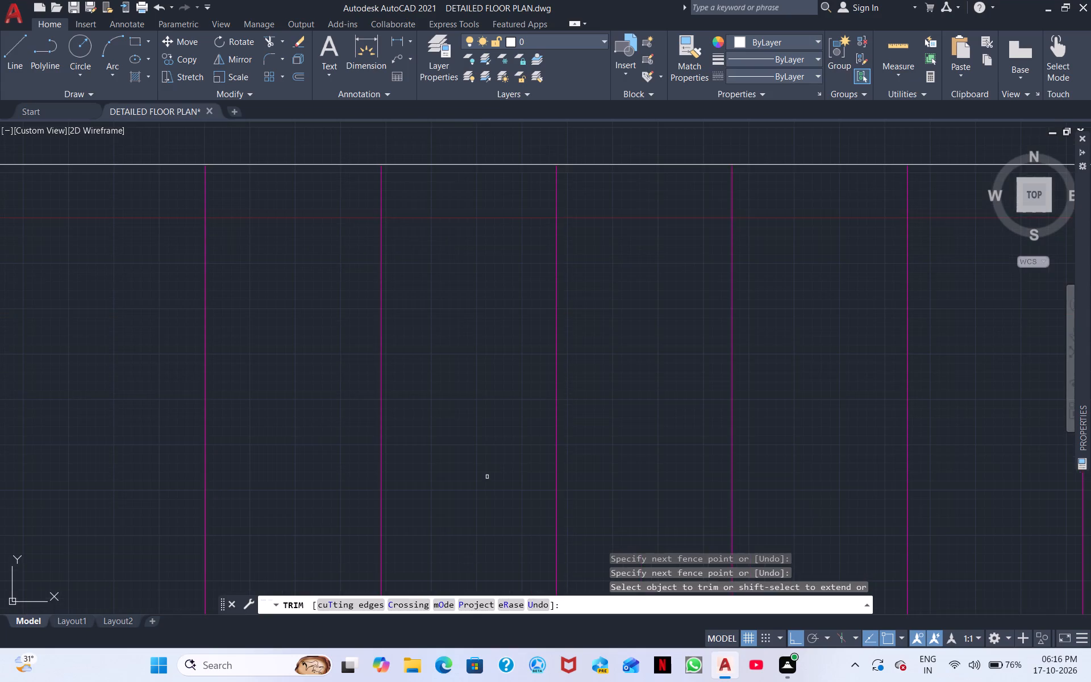
pyautogui.scroll(1, 476, 454)
pyautogui.moveTo(316, 466); pyautogui.dragTo(629, 677, button='middle')
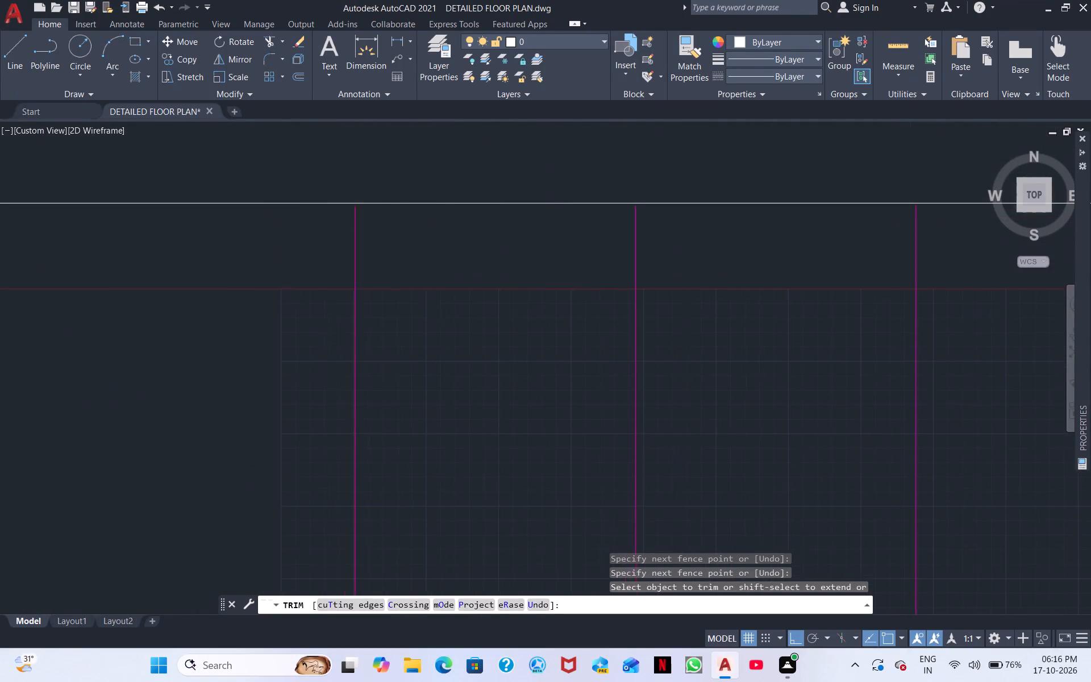
pyautogui.moveTo(629, 677); pyautogui.dragTo(630, 677, button='middle')
pyautogui.scroll(1, 513, 343)
pyautogui.moveTo(434, 256); pyautogui.dragTo(477, 504, button='middle')
pyautogui.scroll(2, 477, 504)
pyautogui.moveTo(399, 444); pyautogui.dragTo(518, 542, button='middle')
pyautogui.scroll(-1, 518, 539)
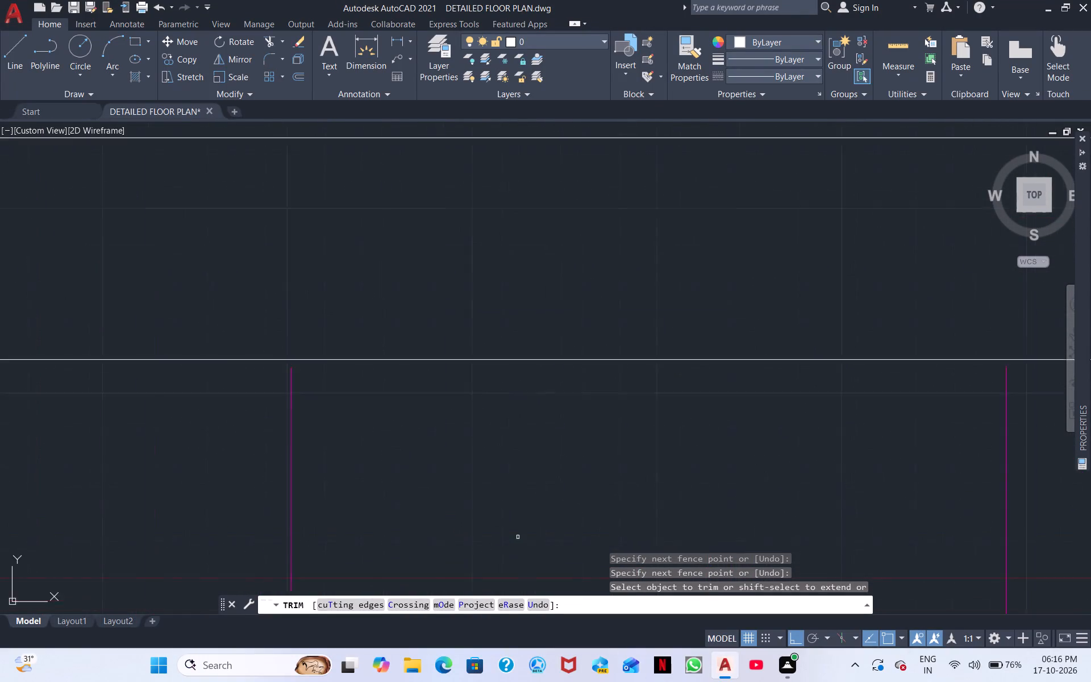
pyautogui.scroll(-3, 518, 537)
pyautogui.moveTo(518, 514); pyautogui.dragTo(453, 314, button='middle')
pyautogui.moveTo(518, 386); pyautogui.dragTo(487, 327, button='middle')
pyautogui.moveTo(608, 401); pyautogui.dragTo(584, 357, button='middle')
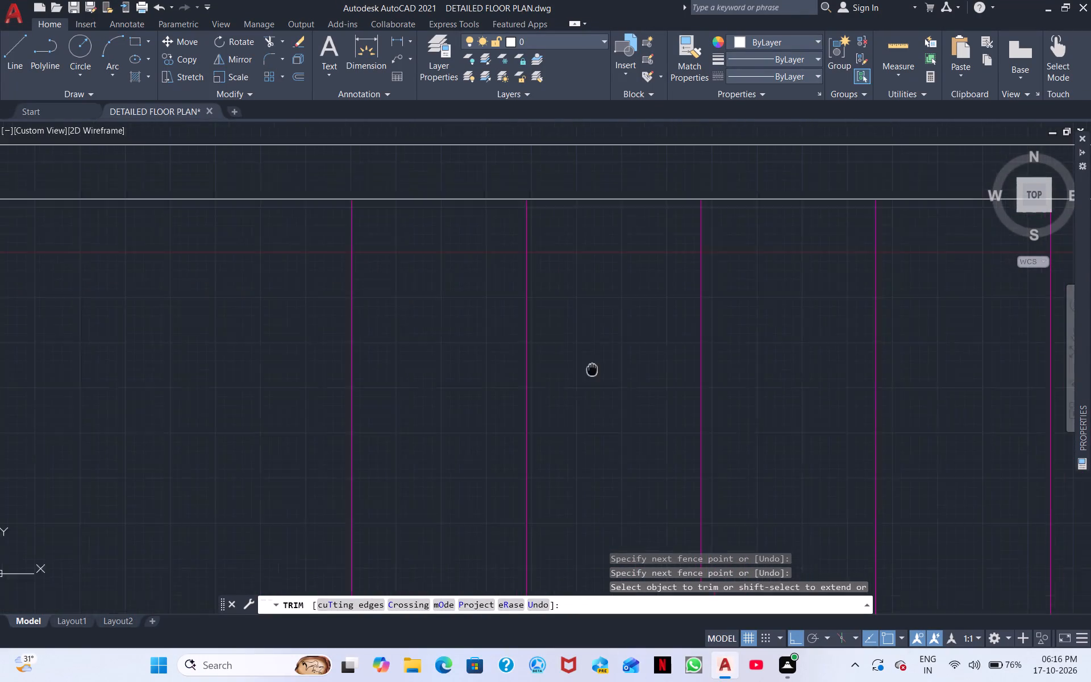
pyautogui.moveTo(584, 357); pyautogui.dragTo(548, 309, button='middle')
pyautogui.scroll(-1, 553, 313)
pyautogui.scroll(-3, 602, 363)
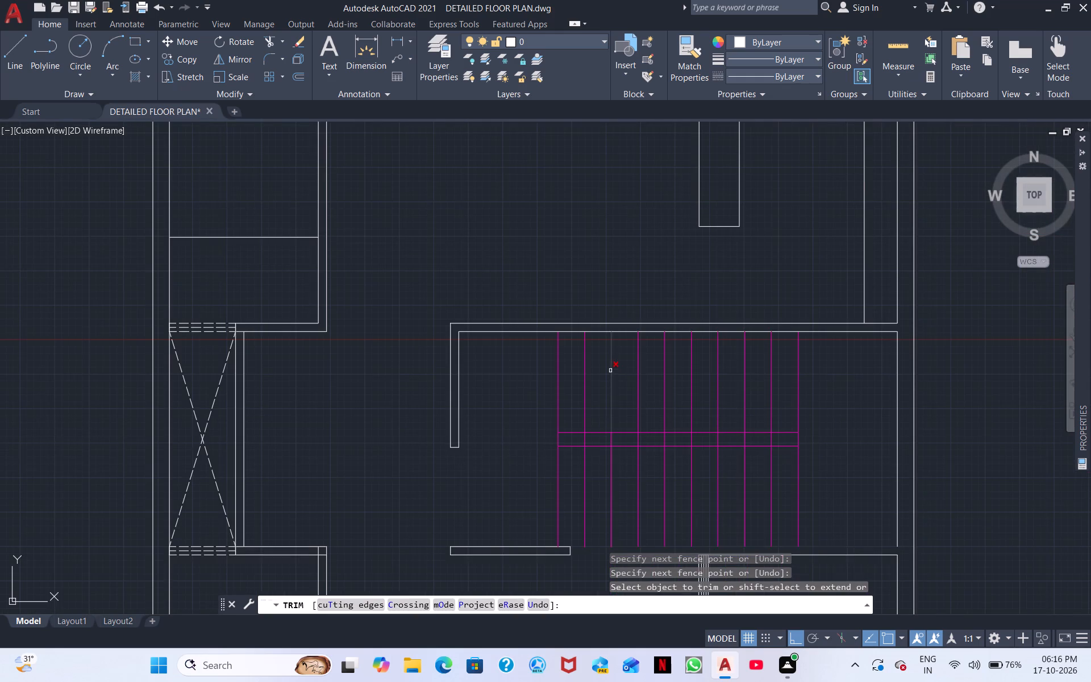
pyautogui.moveTo(610, 371); pyautogui.dragTo(520, 200, button='middle')
pyautogui.scroll(-1, 560, 279)
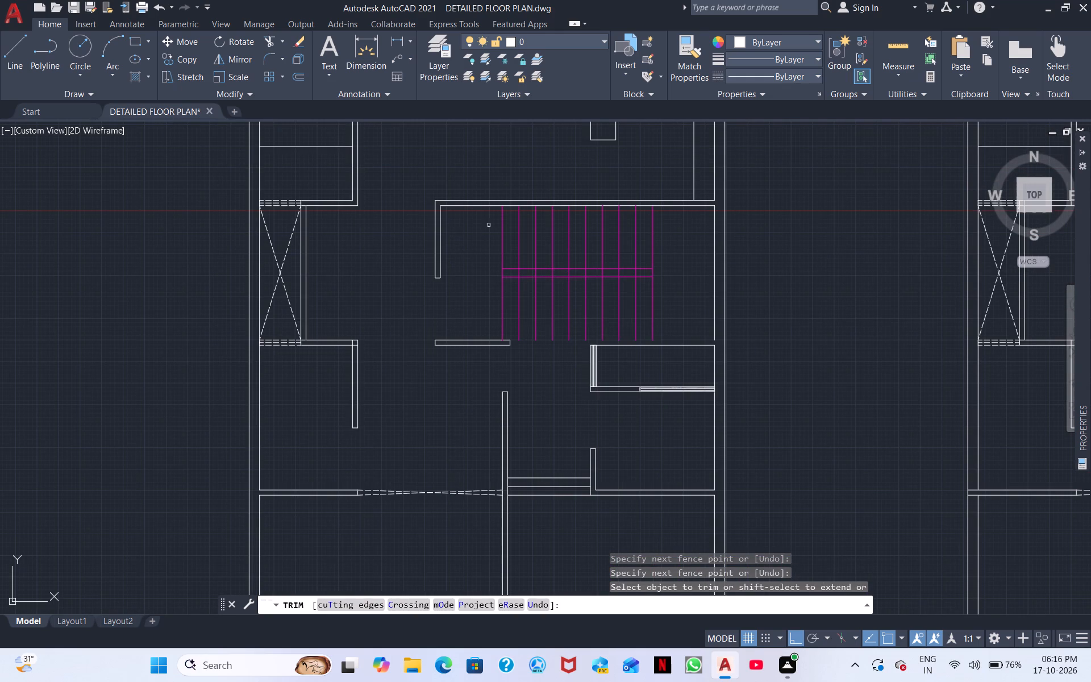
# Trim the stair treads between the two horizontal divider lines, leaving the easternmost tread, and remove the westernmost tread's southern half.
pyautogui.scroll(3, 505, 276)
pyautogui.moveTo(480, 269); pyautogui.dragTo(506, 264)
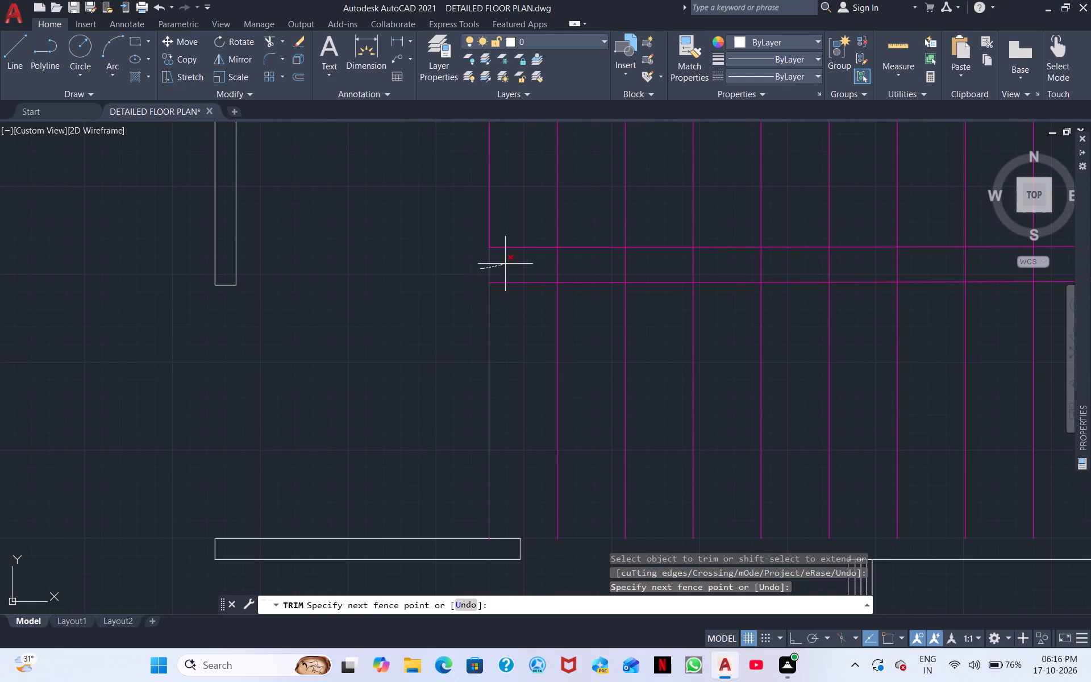
pyautogui.moveTo(506, 264); pyautogui.dragTo(514, 256)
pyautogui.moveTo(514, 256); pyautogui.dragTo(506, 262)
pyautogui.moveTo(529, 260); pyautogui.dragTo(607, 261)
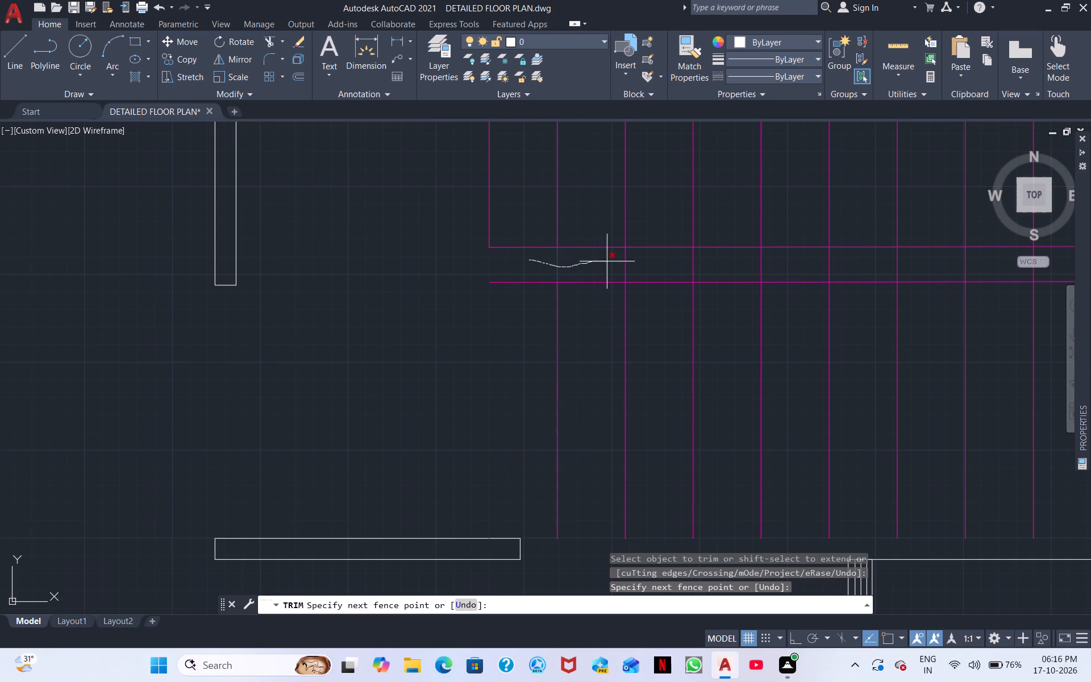
pyautogui.moveTo(607, 261); pyautogui.dragTo(780, 261)
pyautogui.click(780, 261)
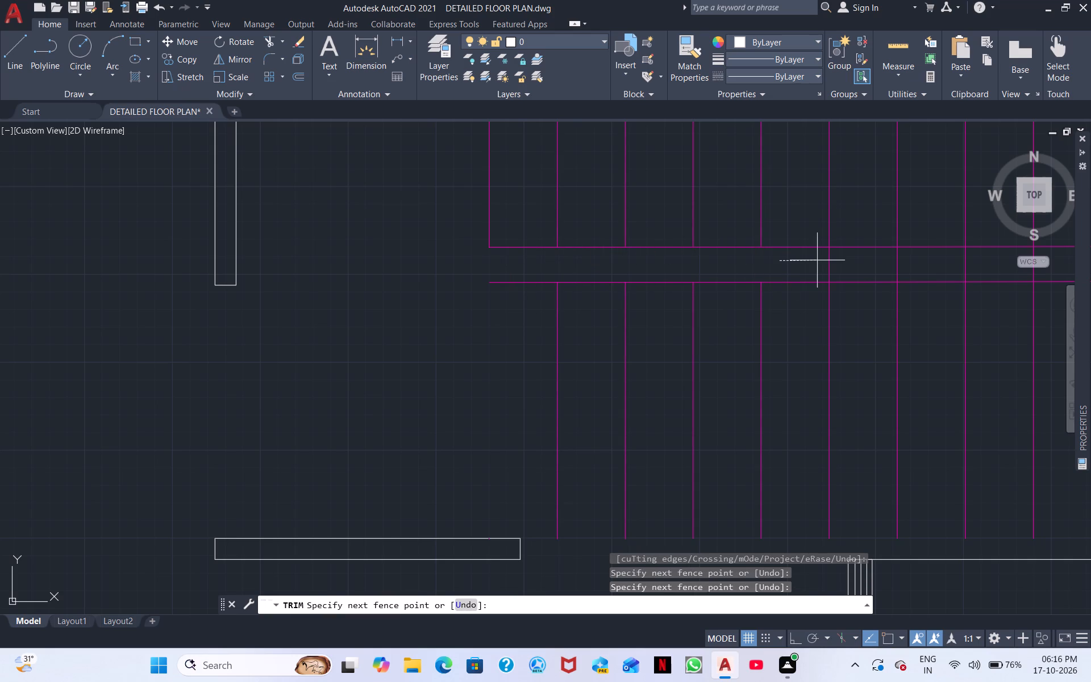
pyautogui.moveTo(950, 260); pyautogui.dragTo(594, 272, button='middle')
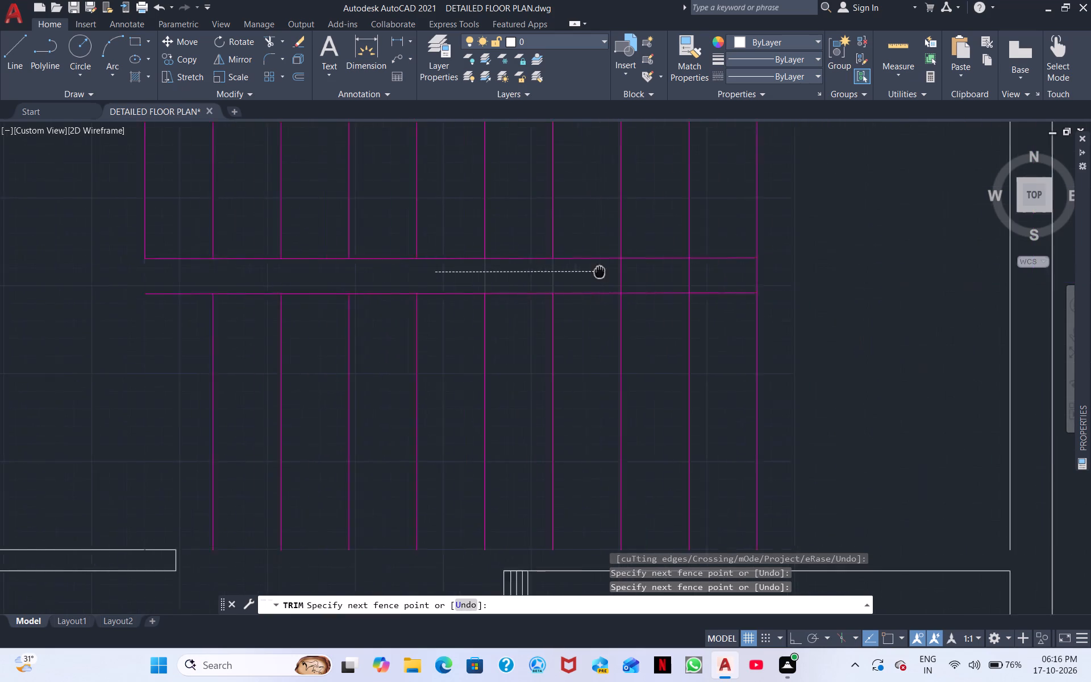
pyautogui.moveTo(594, 272); pyautogui.dragTo(515, 272, button='middle')
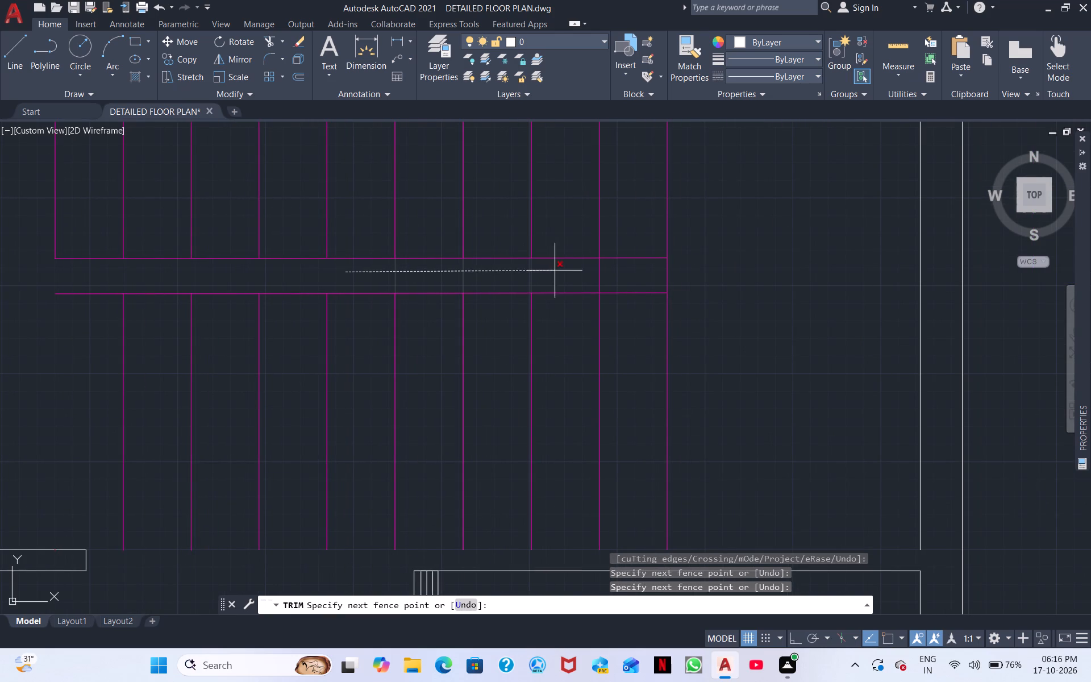
pyautogui.click(606, 274)
pyautogui.scroll(-1, 413, 282)
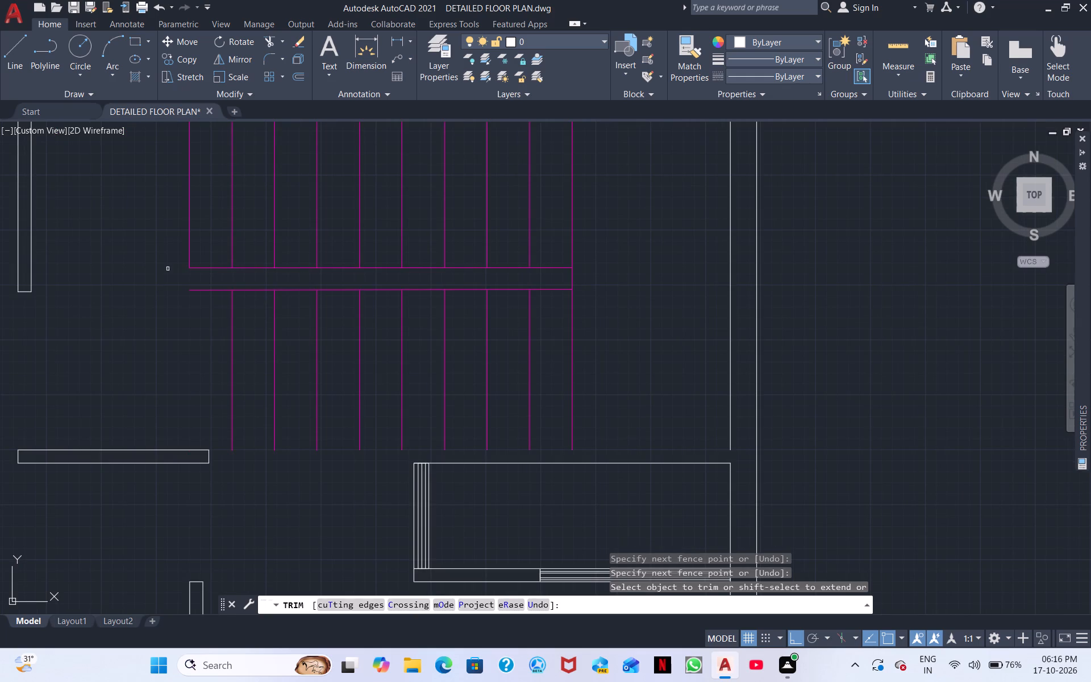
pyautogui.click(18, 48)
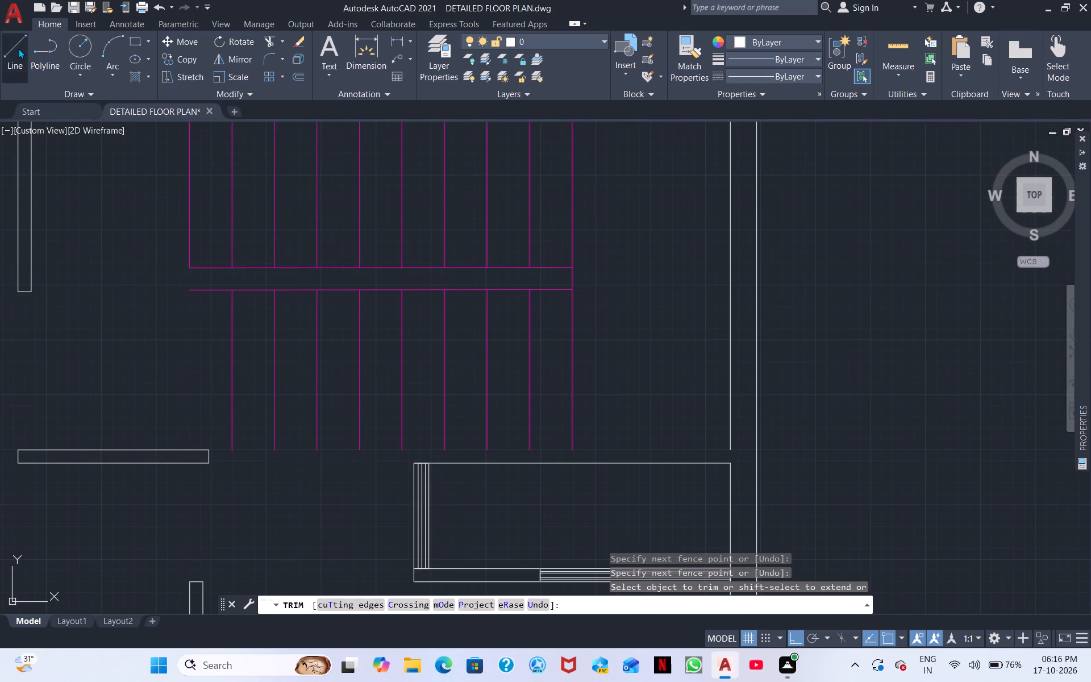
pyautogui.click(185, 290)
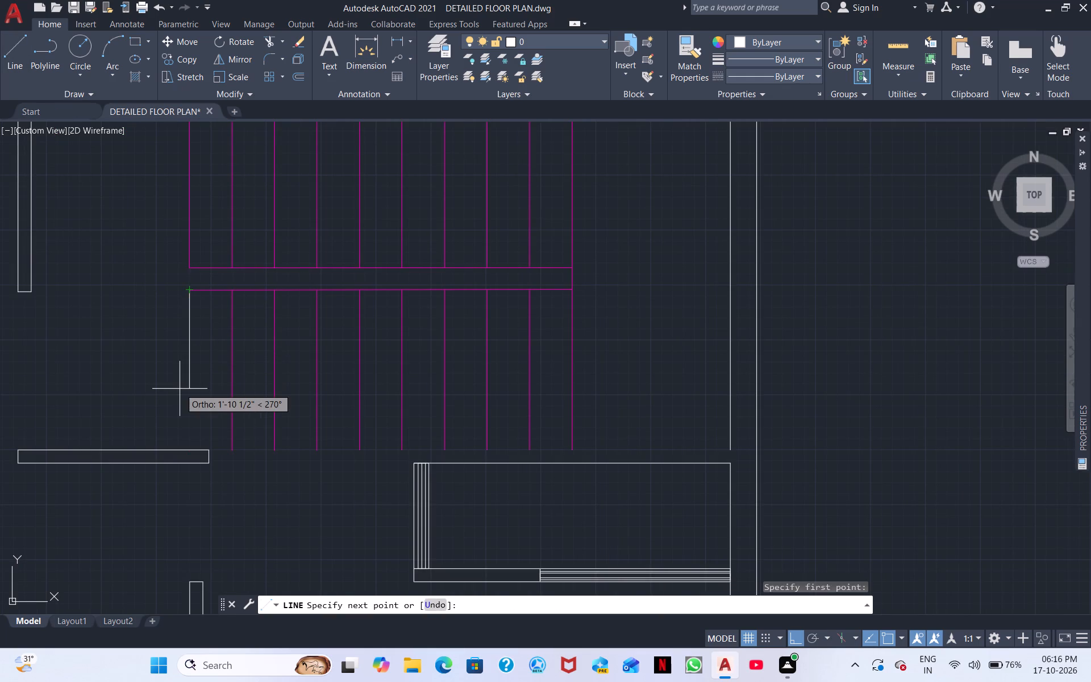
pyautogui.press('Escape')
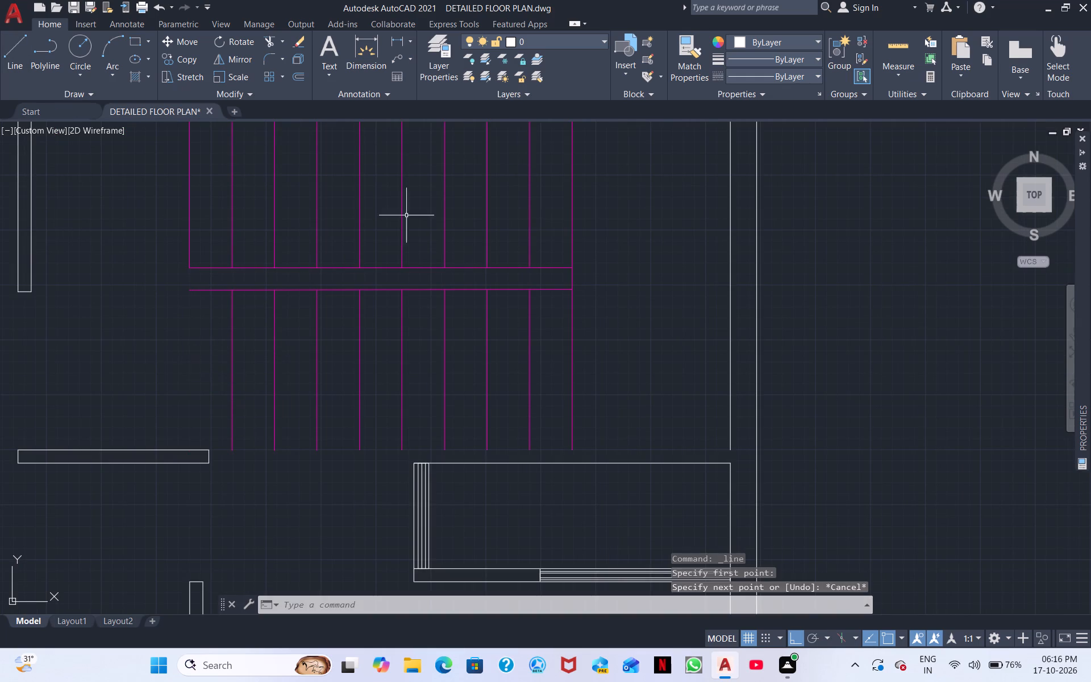
# On the STAIRS layer, draw a line from the lower divider's west end south to the wall, then east to the outer wall's inner face.
pyautogui.click(555, 38)
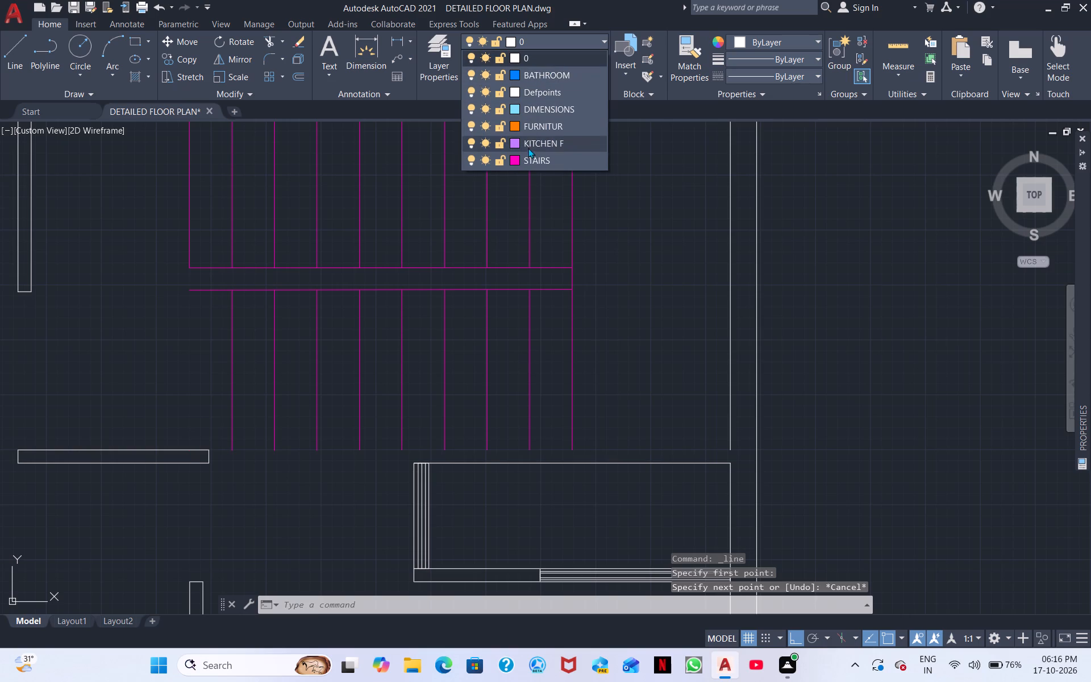
pyautogui.click(527, 161)
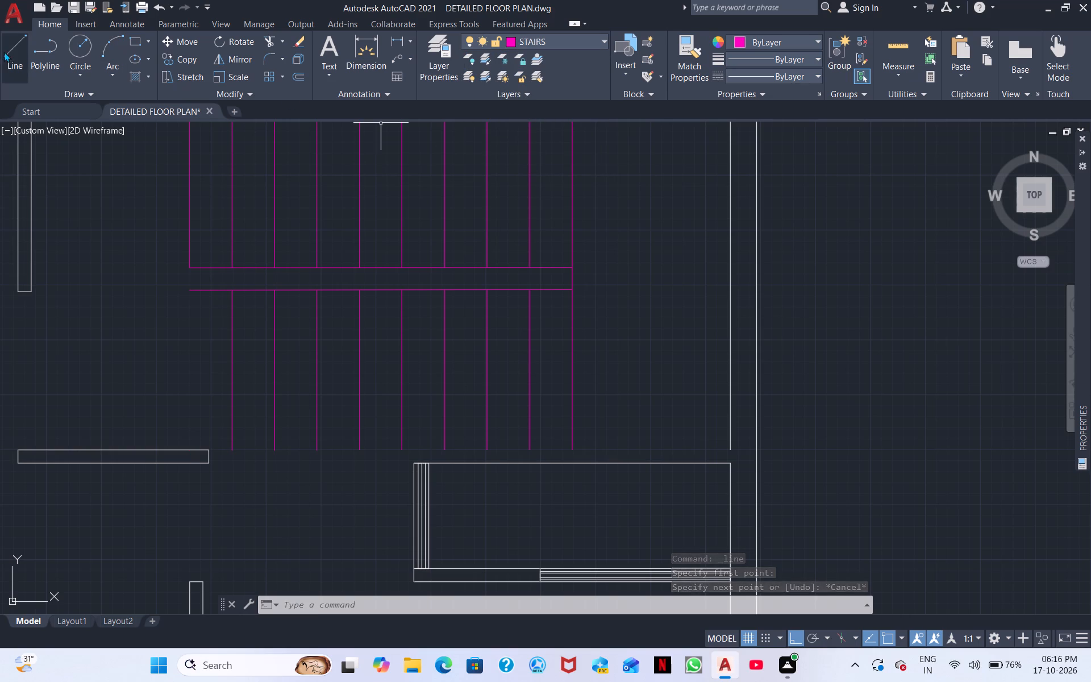
pyautogui.click(6, 53)
pyautogui.click(191, 288)
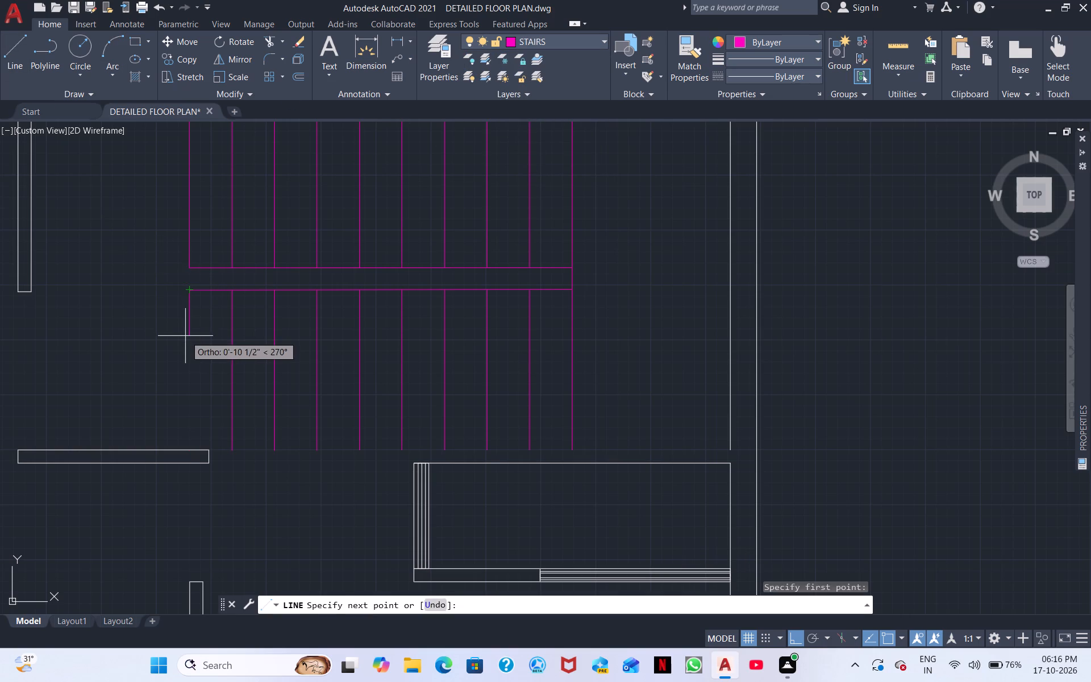
pyautogui.click(190, 446)
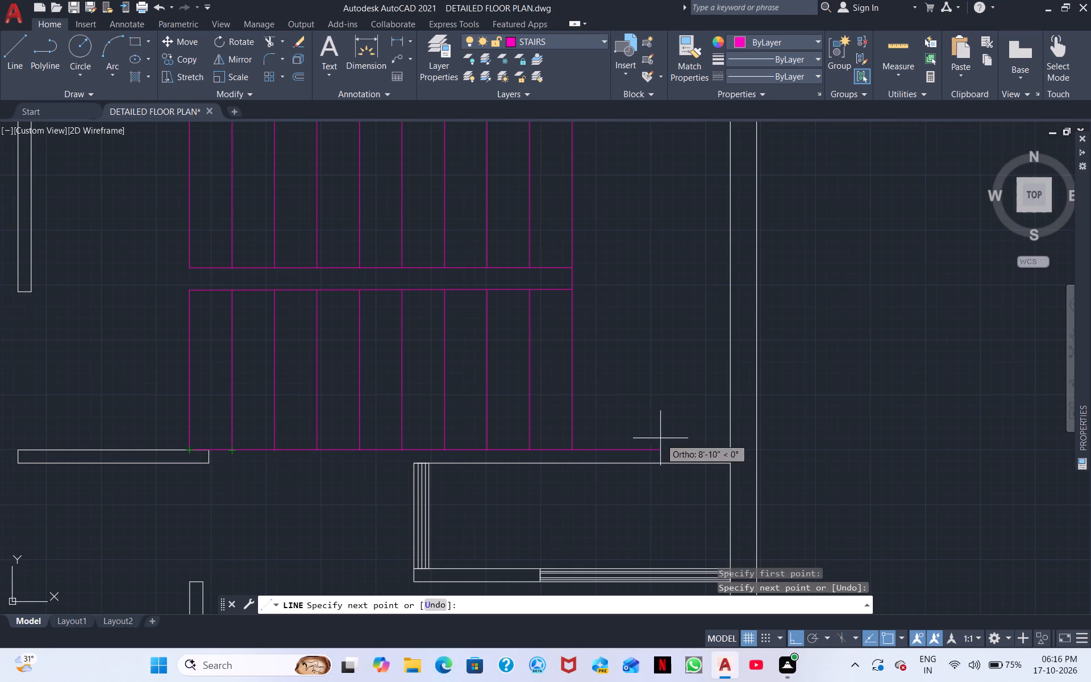
pyautogui.click(725, 450)
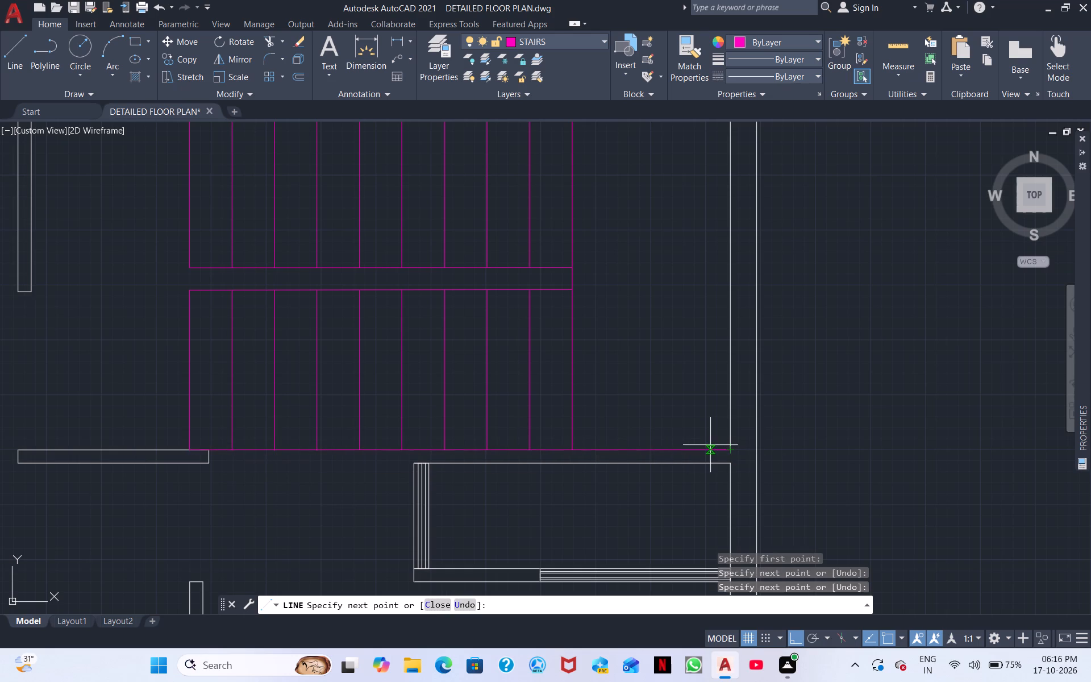
pyautogui.press('Escape')
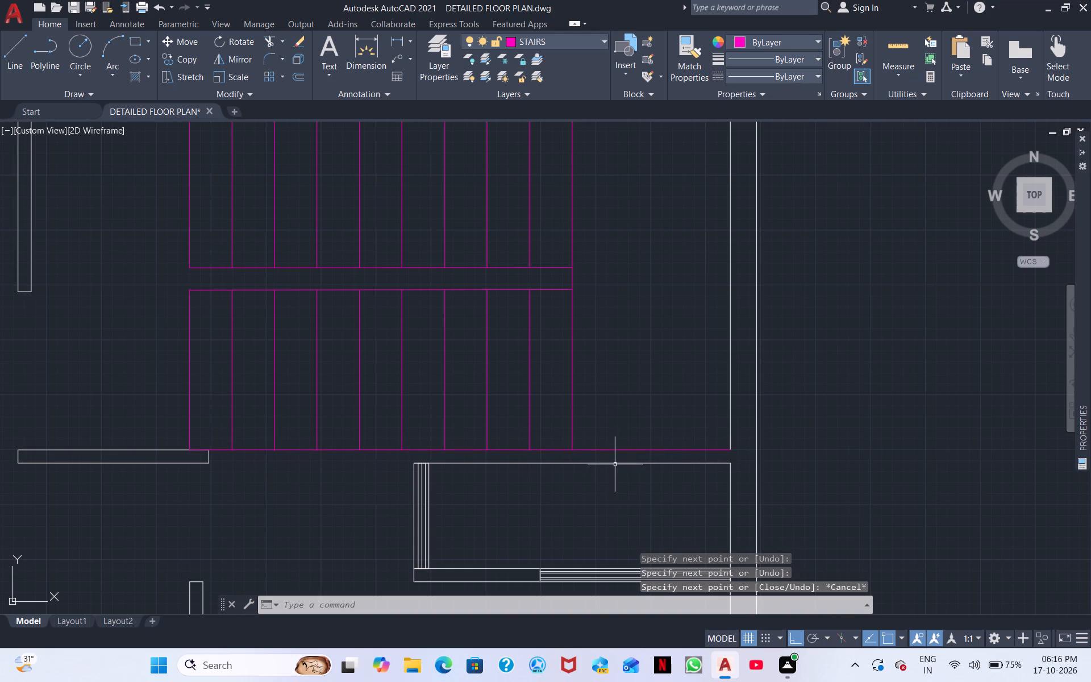
# Give the line along the north edge of the small room south of the stairs the dashed ACAD linetype at linetype scale 0.3.
pyautogui.click(615, 464)
pyautogui.click(815, 70)
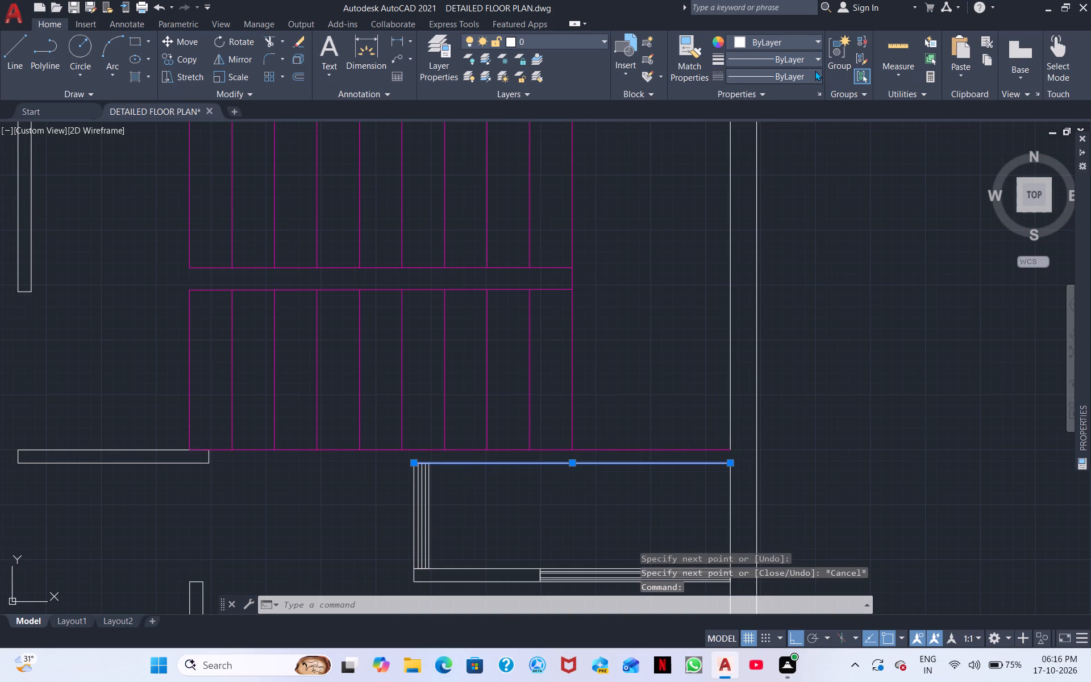
pyautogui.click(787, 128)
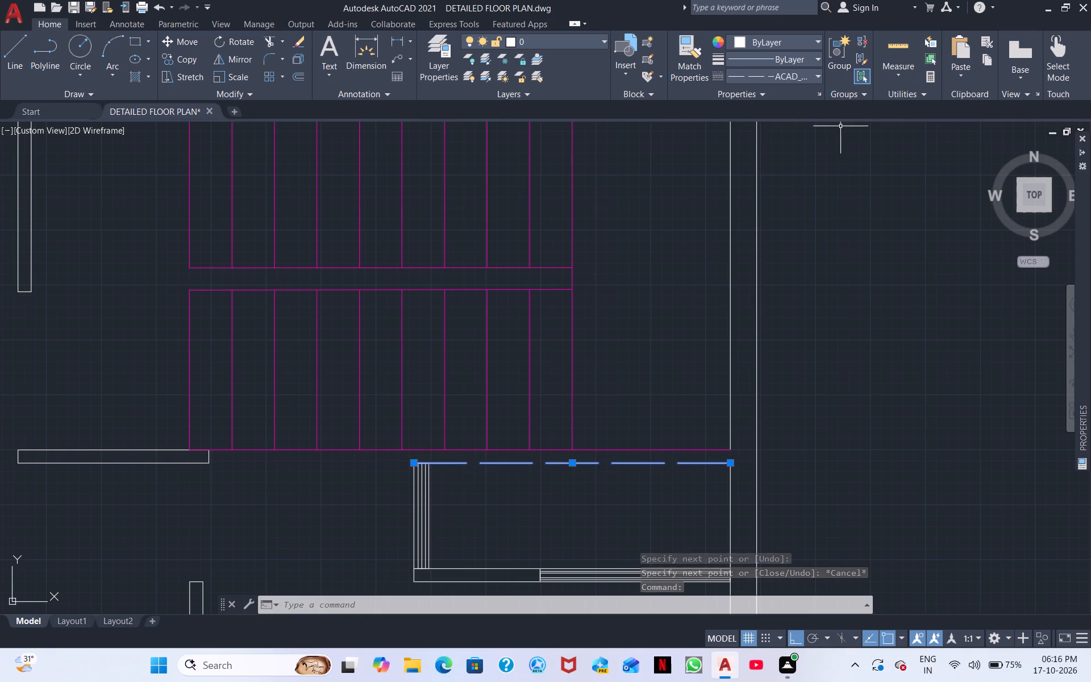
pyautogui.click(817, 89)
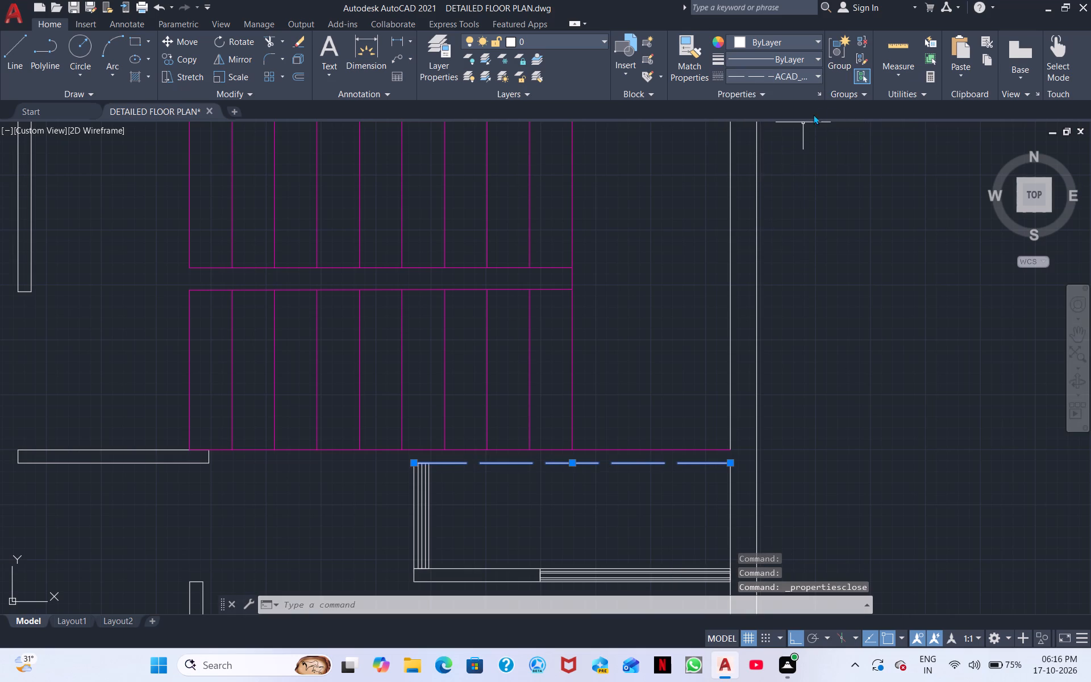
pyautogui.click(818, 89)
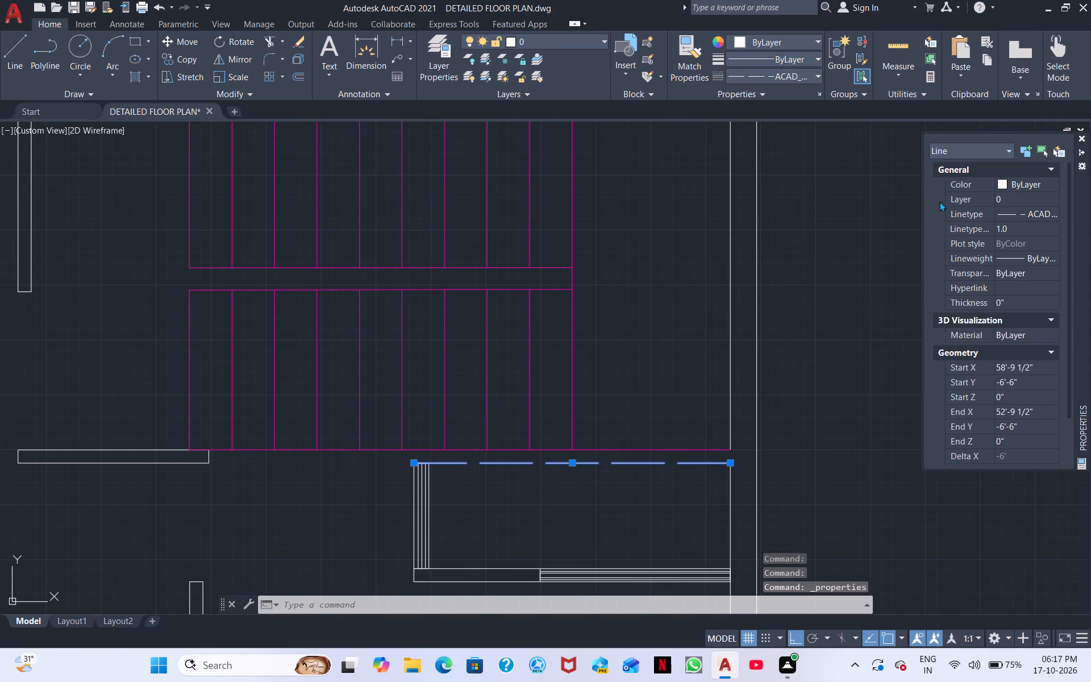
pyautogui.moveTo(1017, 226); pyautogui.dragTo(994, 225)
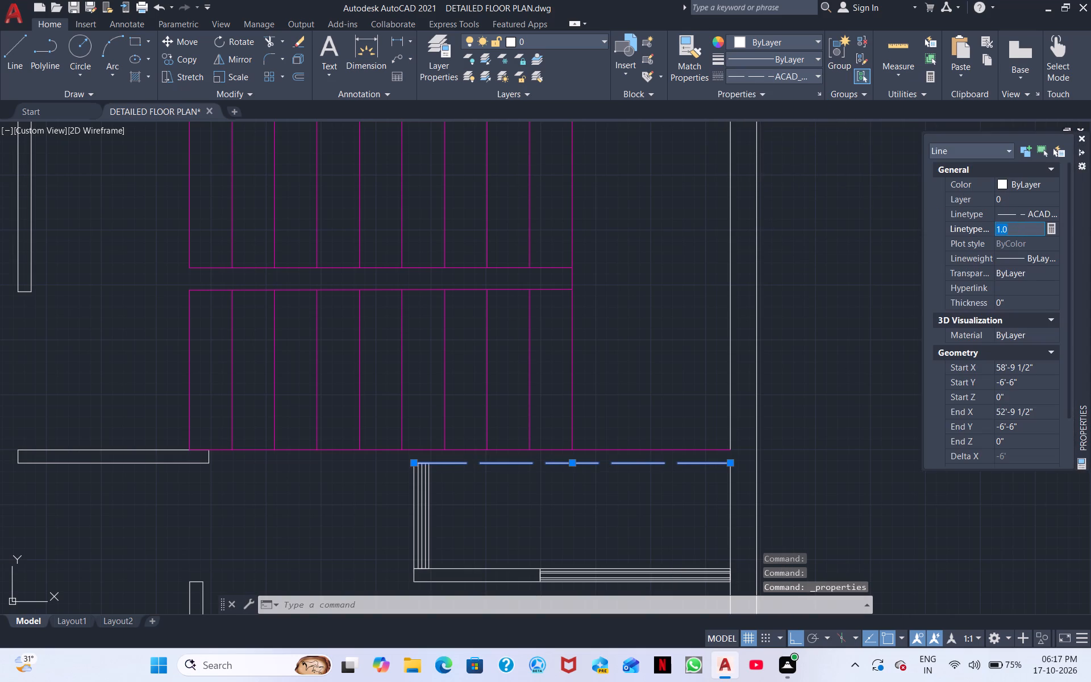
pyautogui.press('BackSpace')
pyautogui.write('0.3')
pyautogui.press('Return')
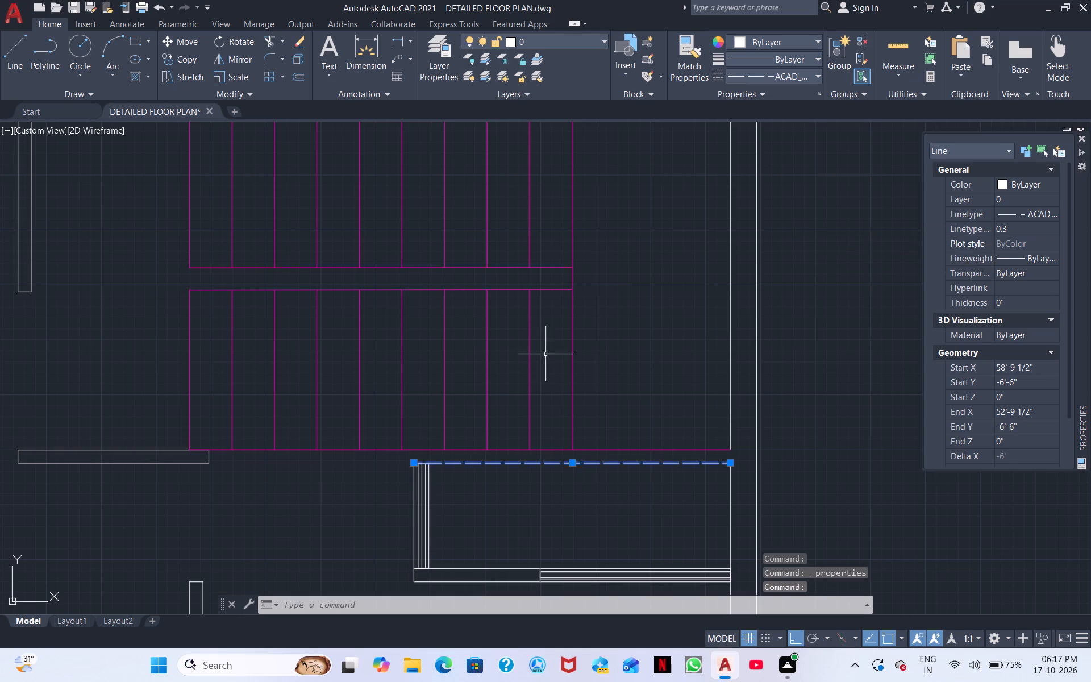
pyautogui.click(631, 393)
pyautogui.press('Escape')
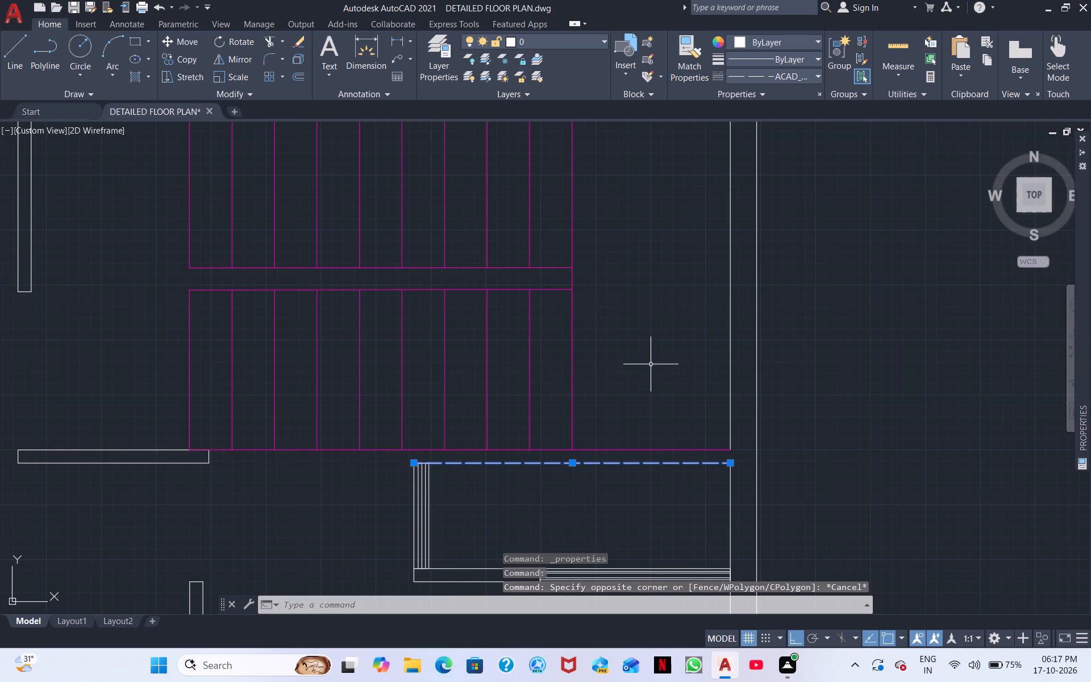
pyautogui.press('Escape')
pyautogui.rightClick(651, 364)
pyautogui.click(647, 363)
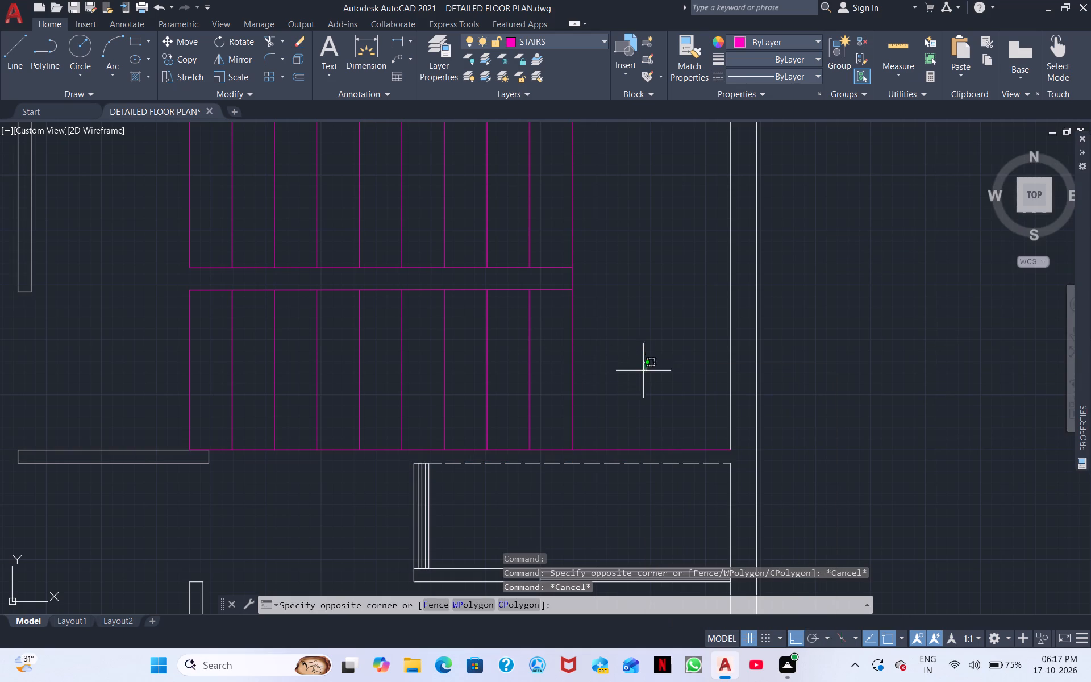
pyautogui.click(621, 393)
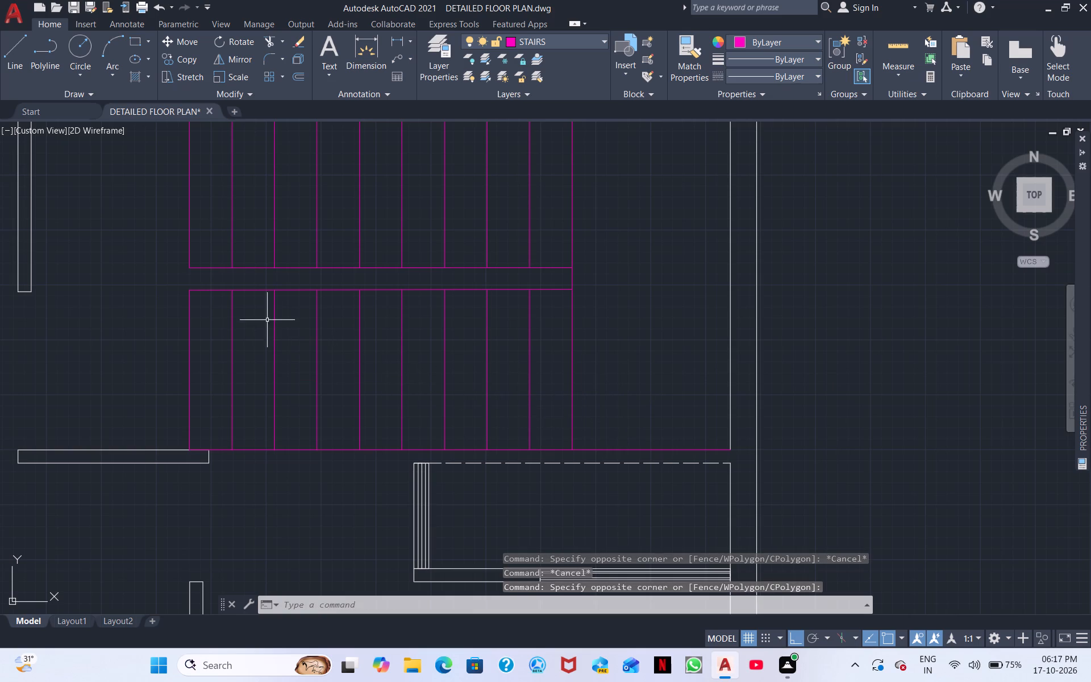
# Apply the dashed ACAD linetype to the southern flight's treads, lower divider and south edge line, plus the five easternmost treads of the northern flight.
pyautogui.click(213, 296)
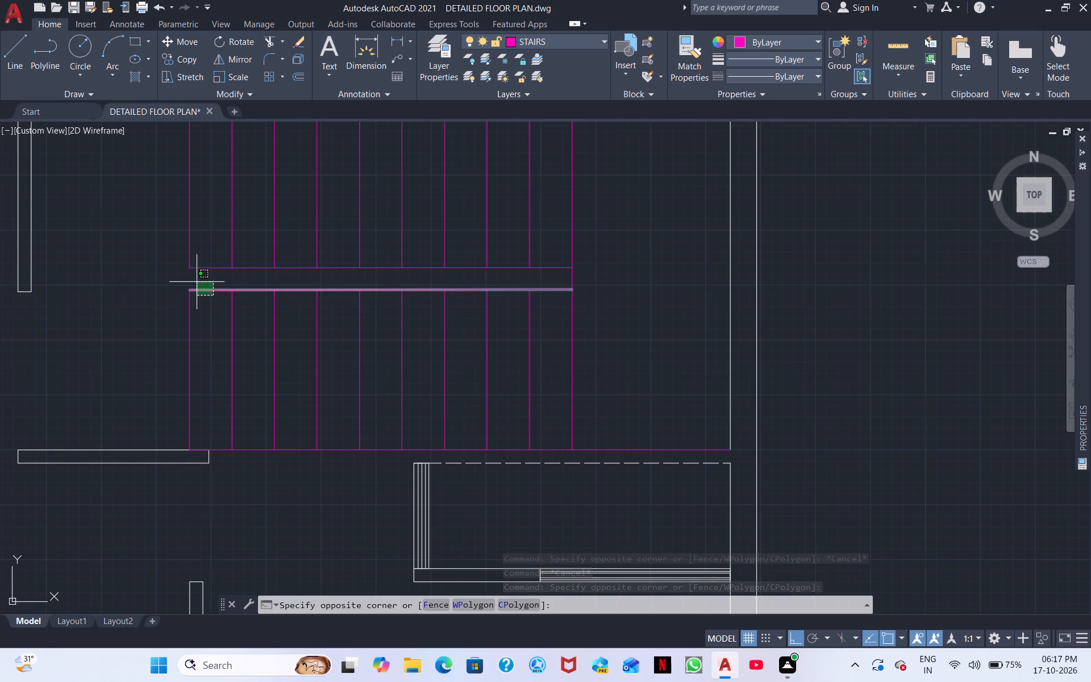
pyautogui.click(197, 282)
pyautogui.moveTo(289, 371); pyautogui.dragTo(181, 338)
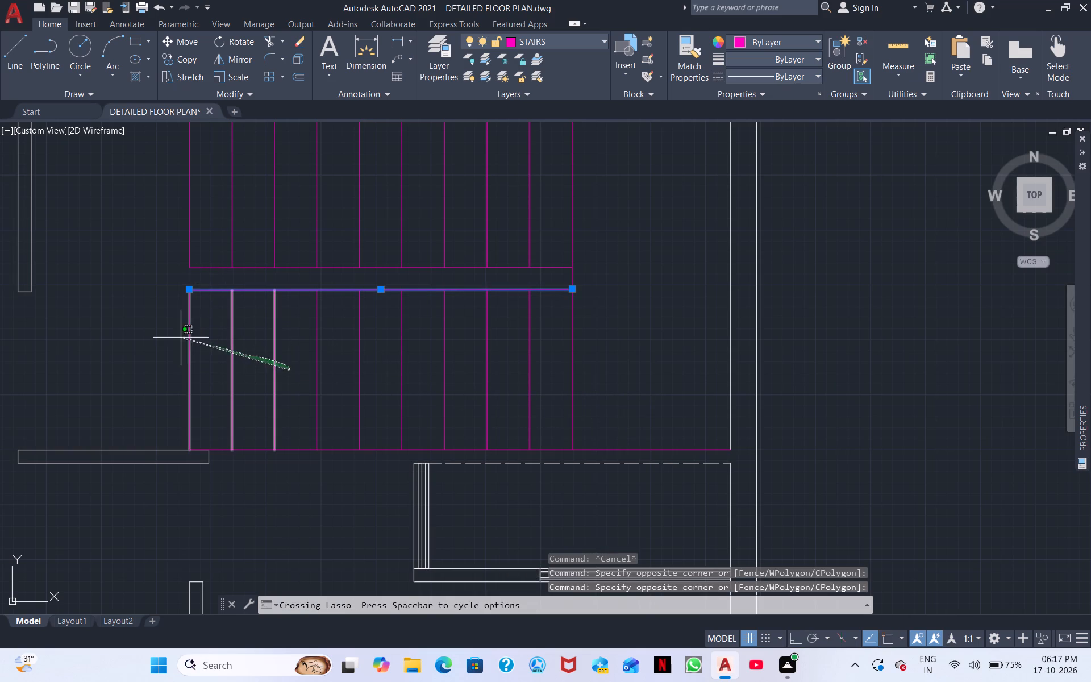
pyautogui.moveTo(181, 338); pyautogui.dragTo(161, 334)
pyautogui.moveTo(271, 454); pyautogui.dragTo(271, 454)
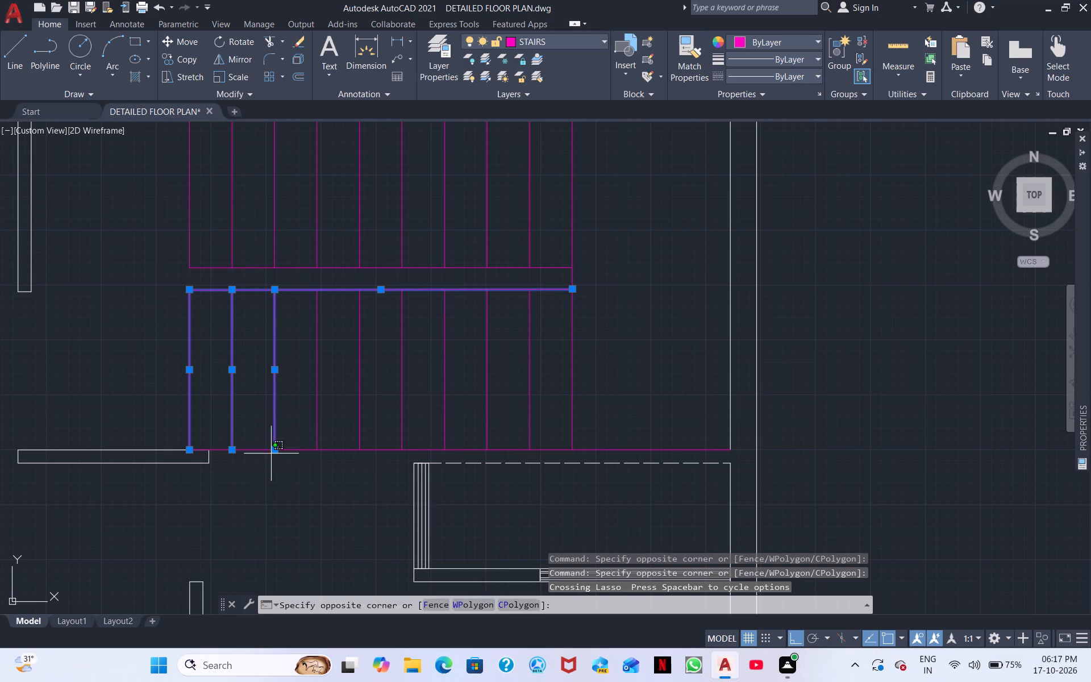
pyautogui.moveTo(271, 454); pyautogui.dragTo(256, 425)
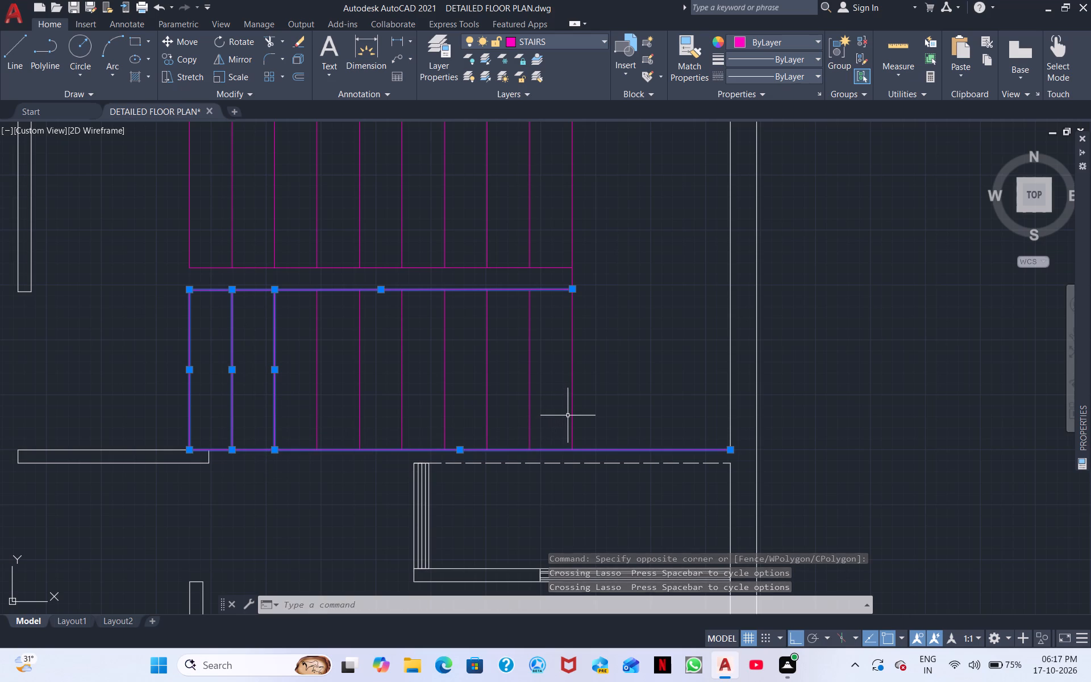
pyautogui.moveTo(581, 417); pyautogui.dragTo(473, 416)
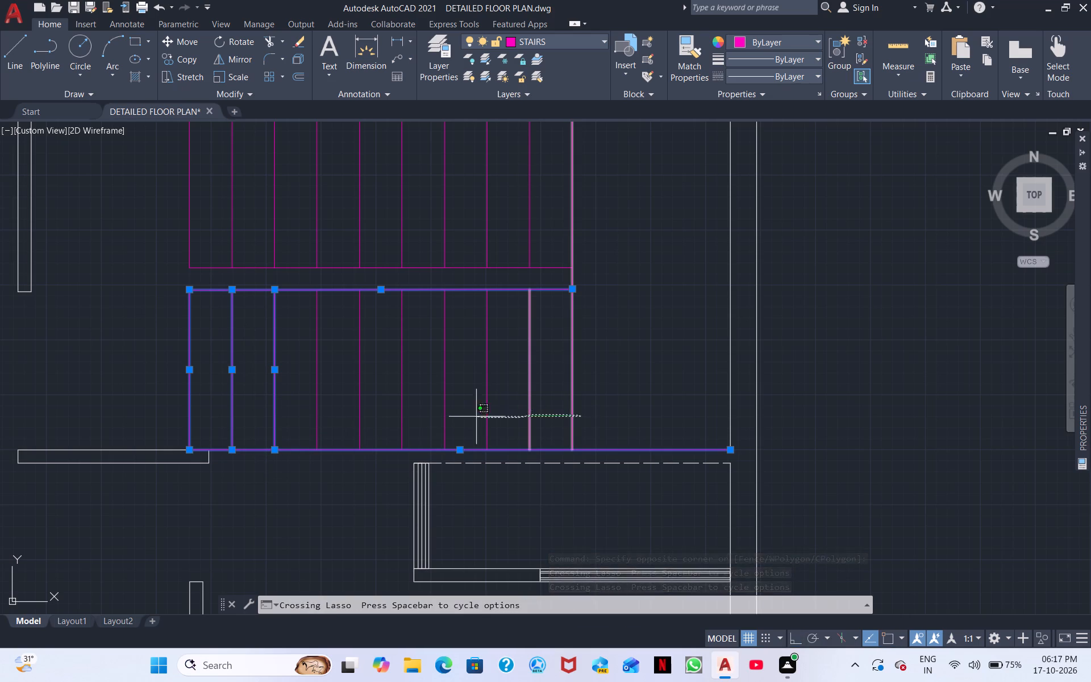
pyautogui.moveTo(473, 416); pyautogui.dragTo(311, 393)
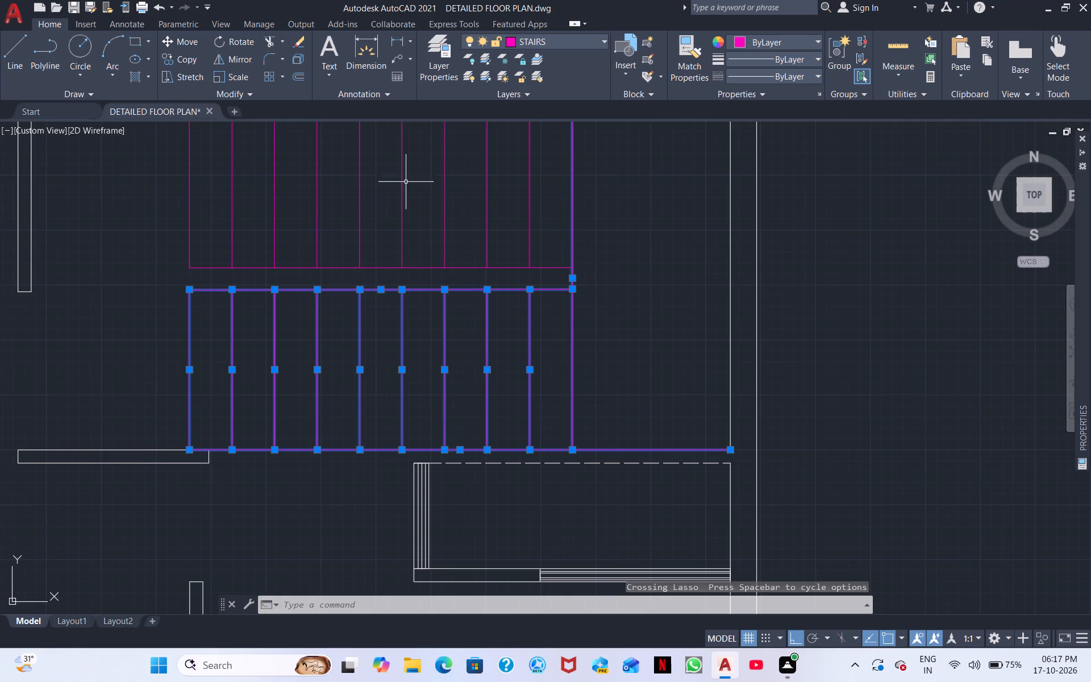
pyautogui.moveTo(548, 215); pyautogui.dragTo(427, 221)
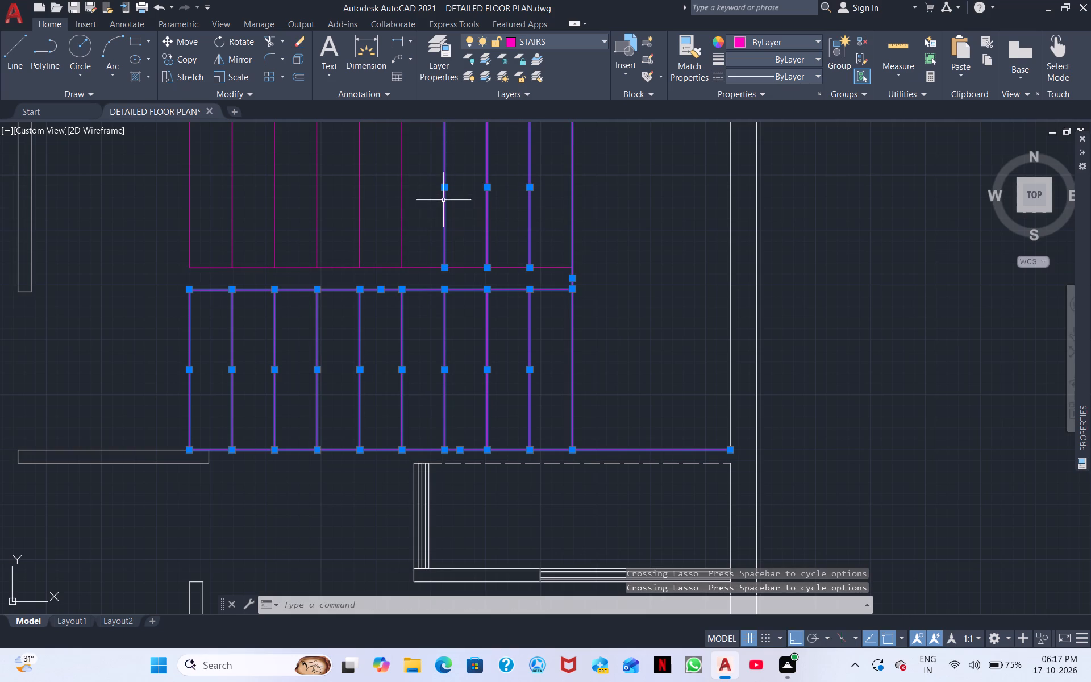
pyautogui.moveTo(425, 214); pyautogui.dragTo(380, 189)
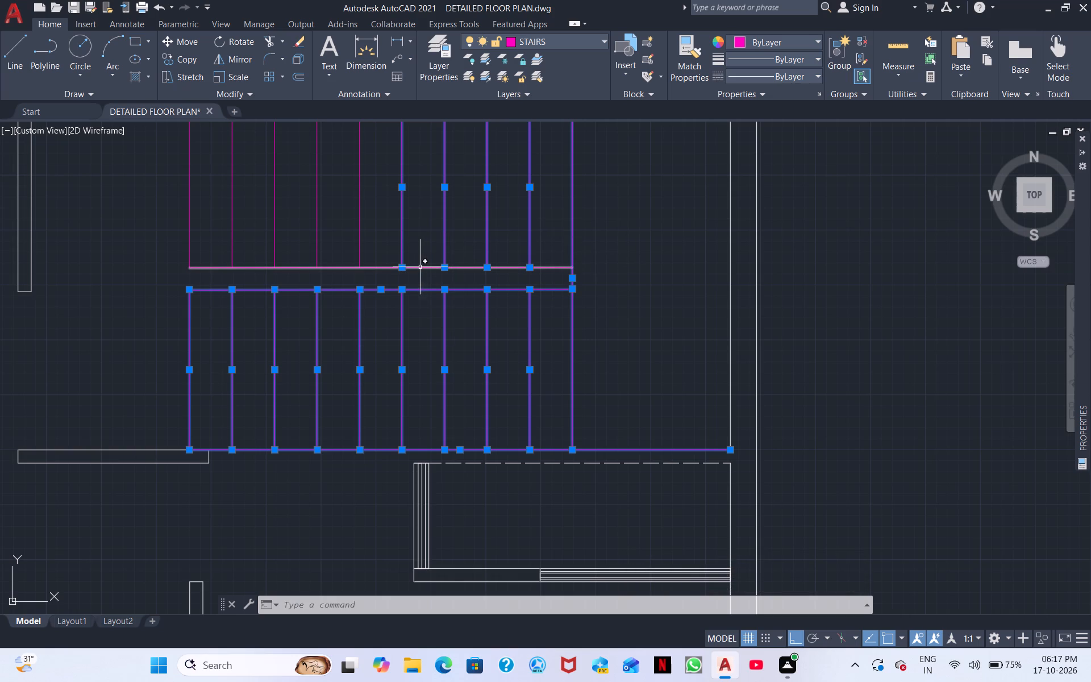
pyautogui.click(814, 74)
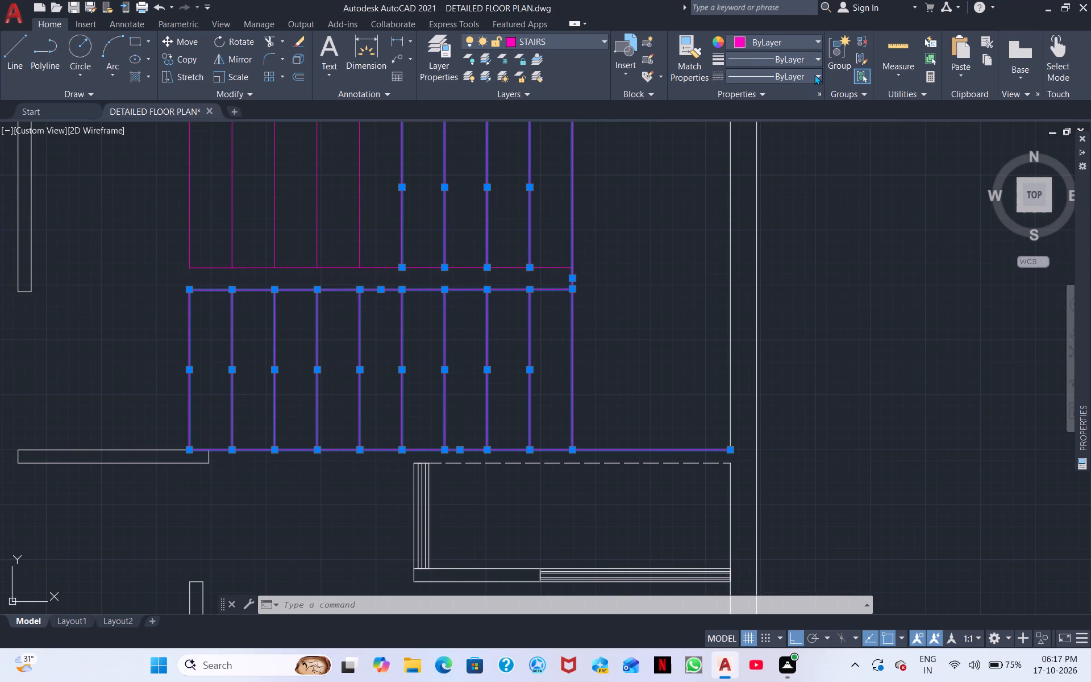
pyautogui.click(793, 127)
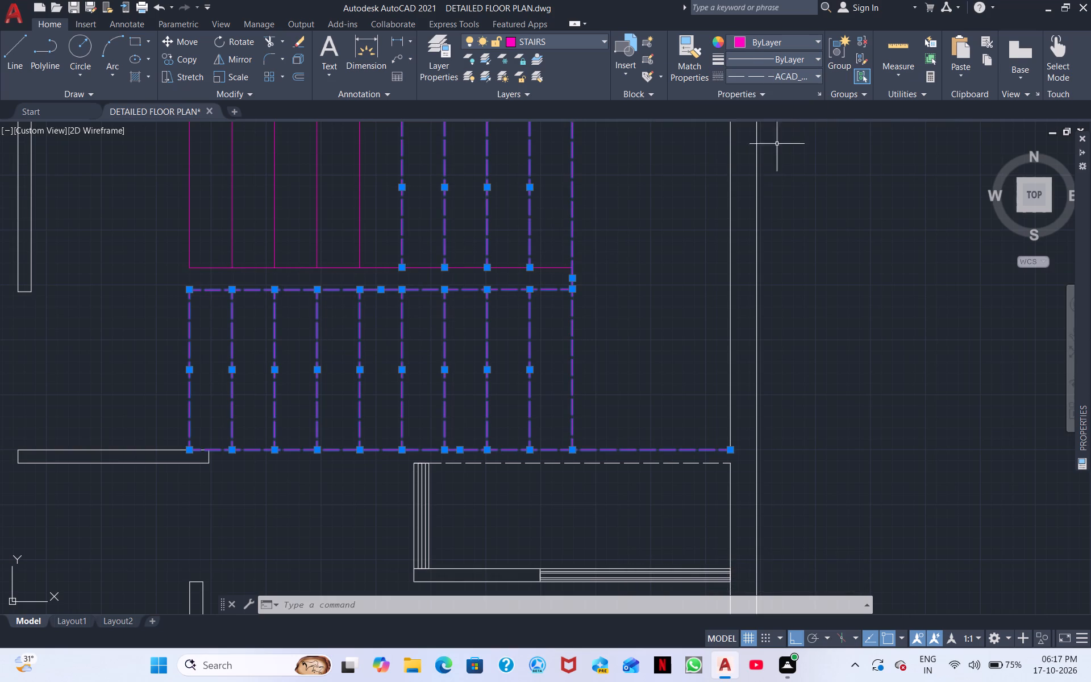
# Review the staircase's solid and dashed lines and the surrounding rooms, comparing the original plan with its copy.
pyautogui.press('Escape')
pyautogui.scroll(-2, 650, 247)
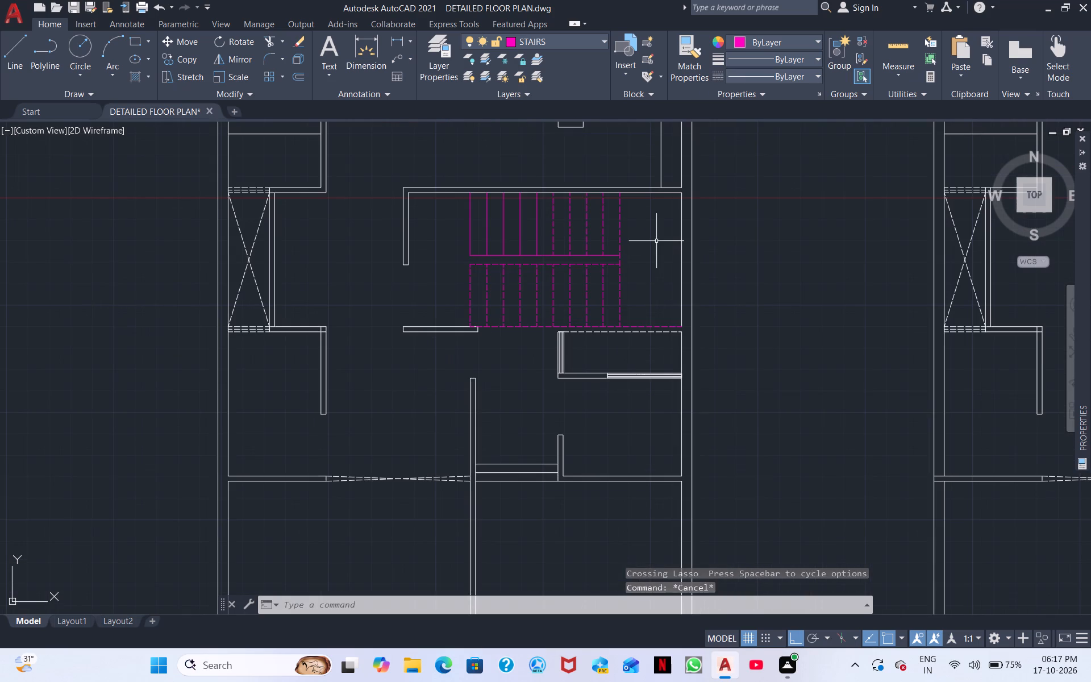
pyautogui.scroll(1, 656, 241)
pyautogui.moveTo(656, 241); pyautogui.dragTo(576, 224, button='middle')
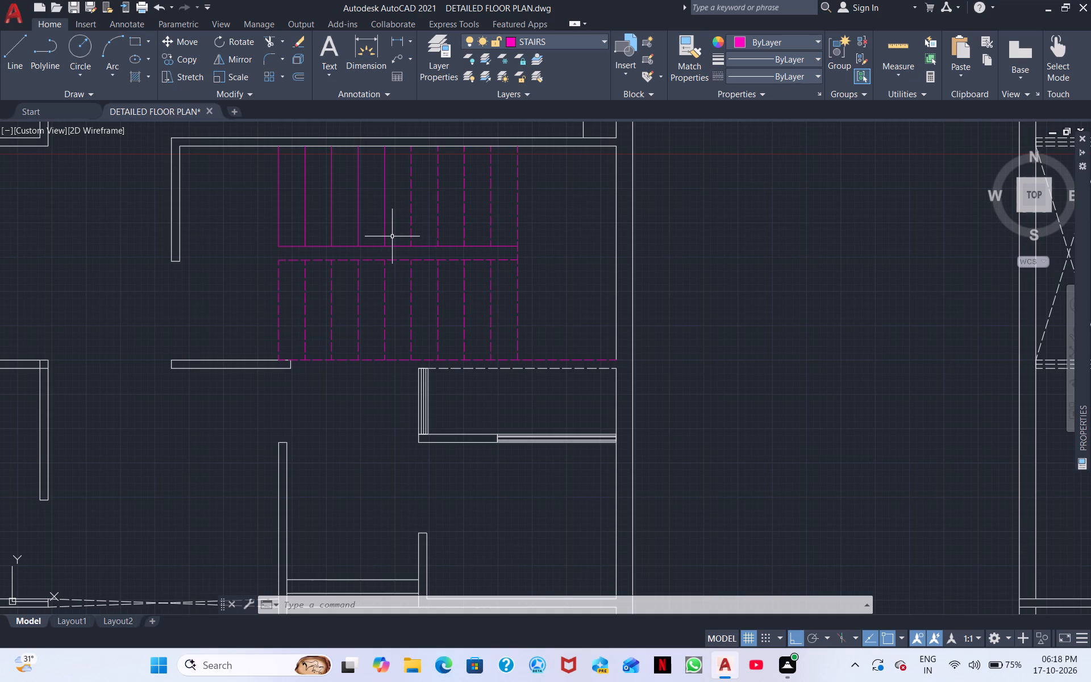
pyautogui.scroll(-1, 392, 236)
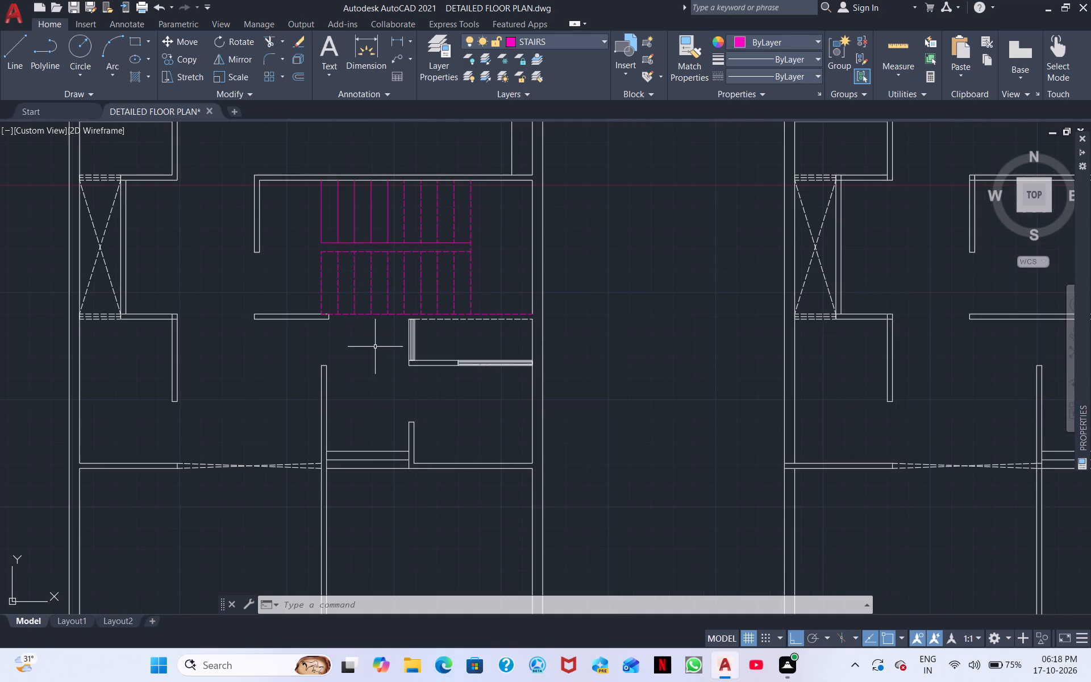
pyautogui.scroll(3, 367, 323)
pyautogui.rightClick(302, 336)
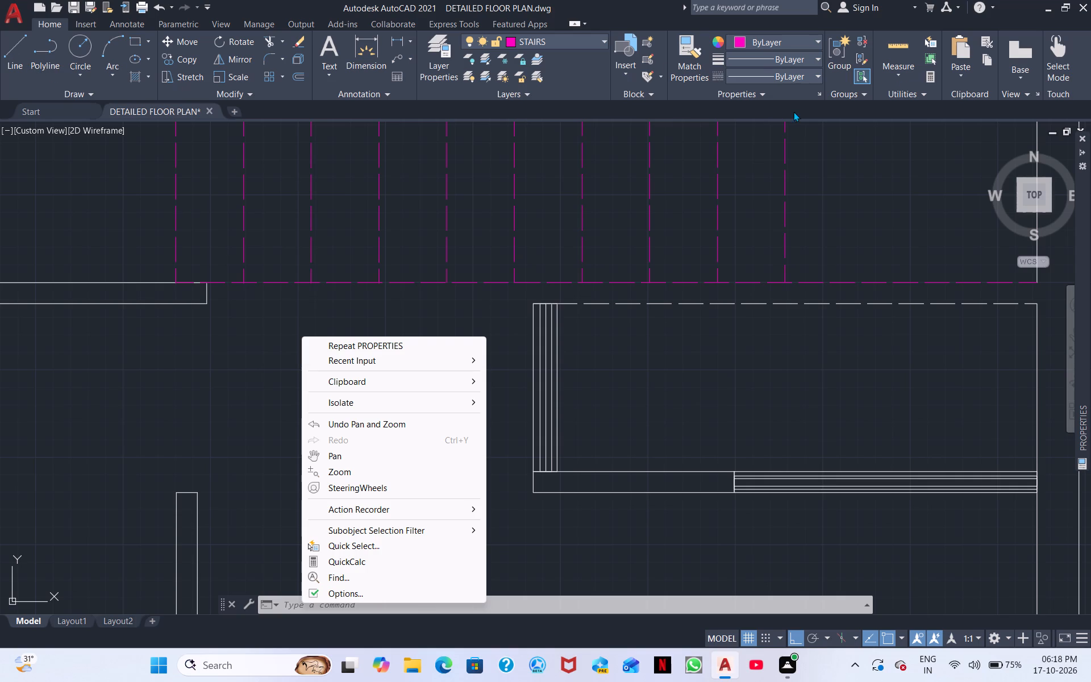
pyautogui.click(807, 182)
pyautogui.click(852, 177)
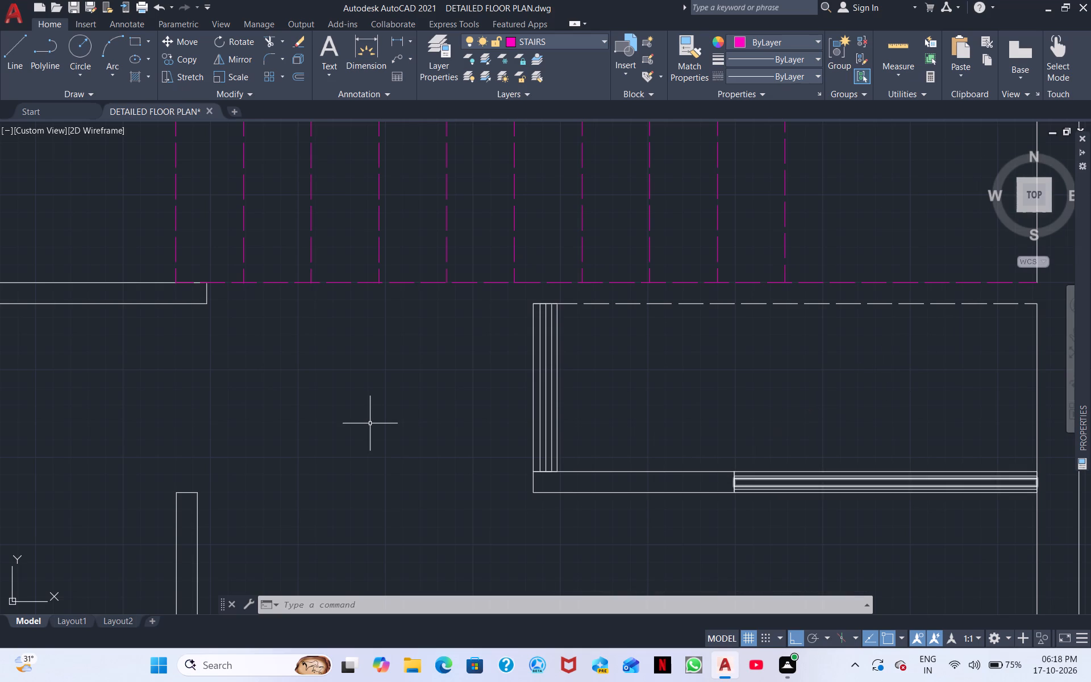
pyautogui.scroll(-1, 369, 423)
pyautogui.moveTo(370, 422); pyautogui.dragTo(395, 360, button='middle')
pyautogui.scroll(-1, 370, 422)
pyautogui.scroll(-1, 397, 354)
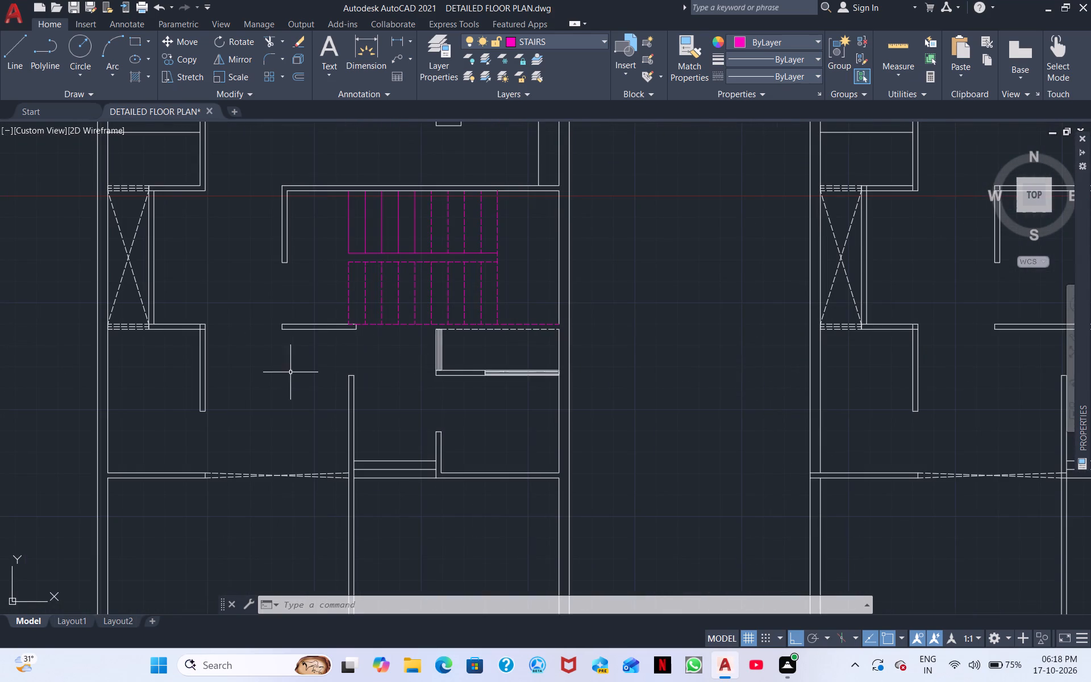
pyautogui.moveTo(289, 372); pyautogui.dragTo(321, 313, button='middle')
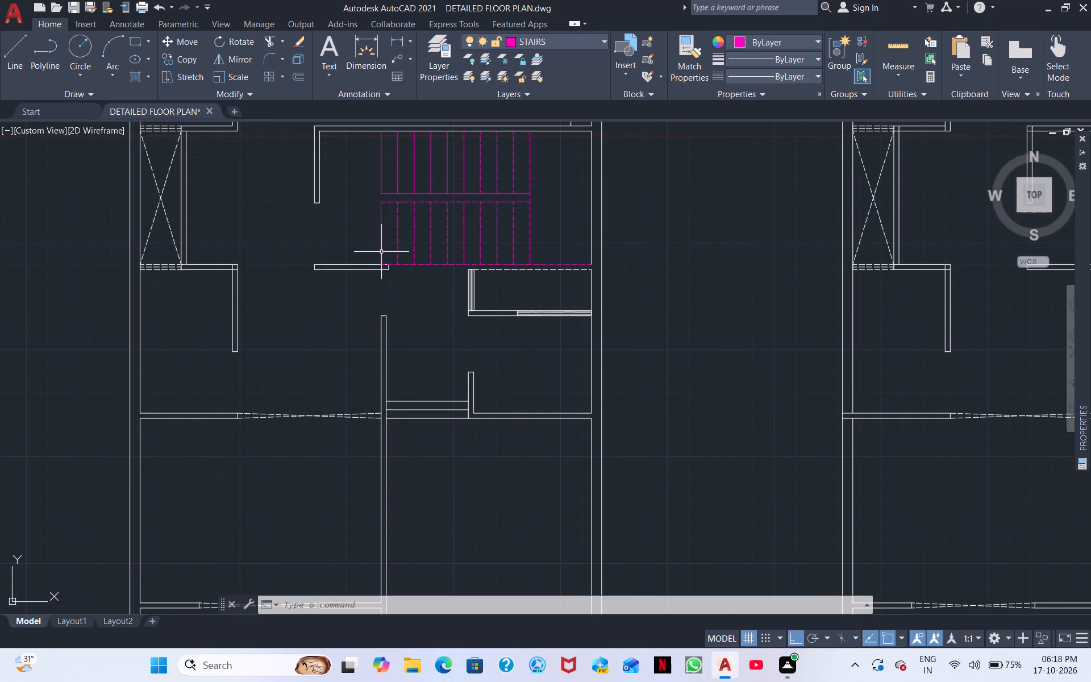
pyautogui.scroll(-2, 573, 276)
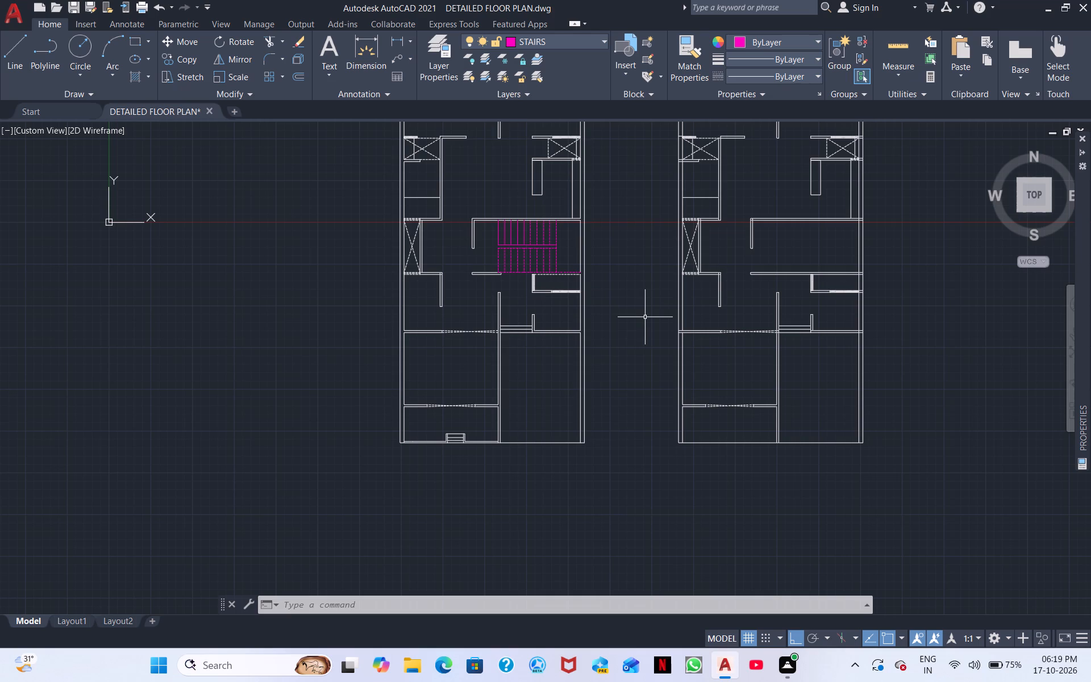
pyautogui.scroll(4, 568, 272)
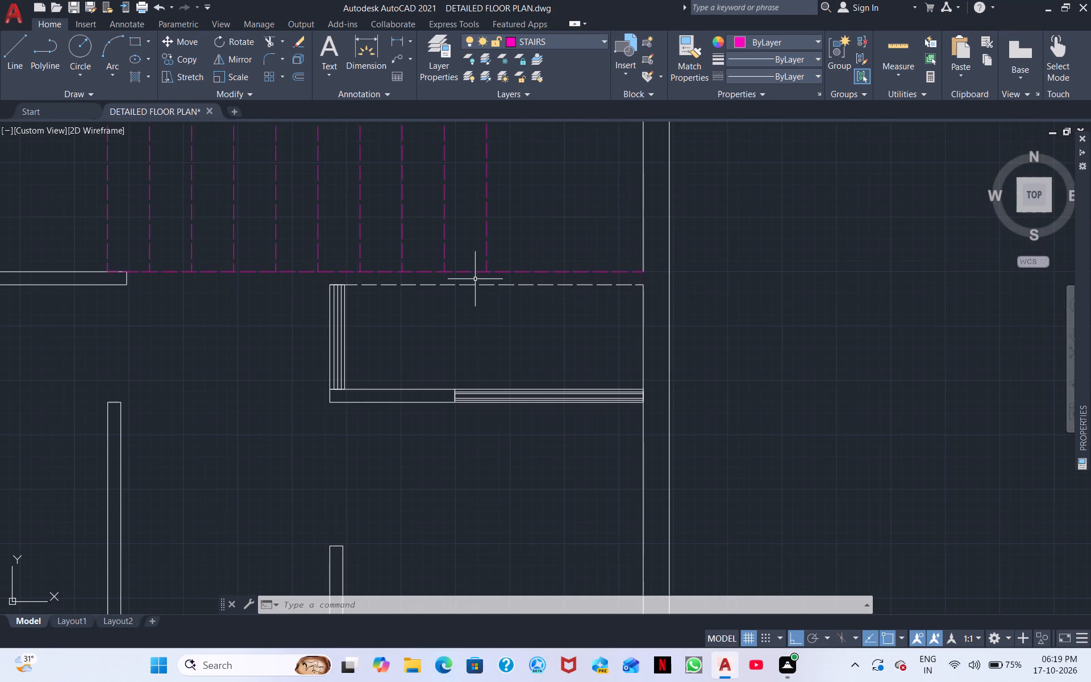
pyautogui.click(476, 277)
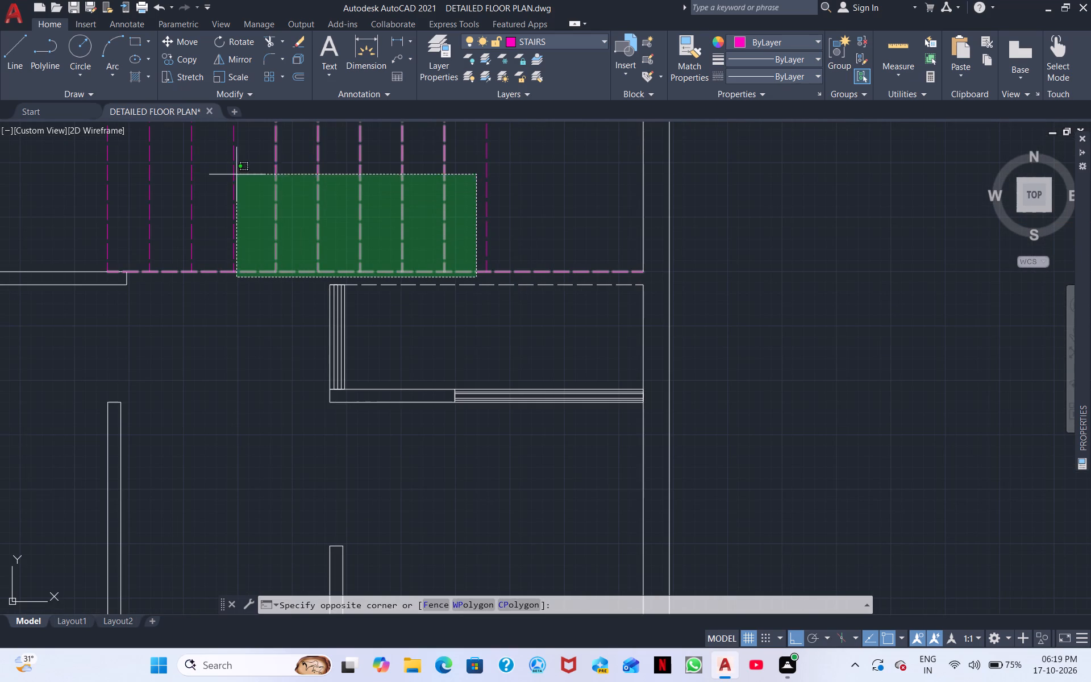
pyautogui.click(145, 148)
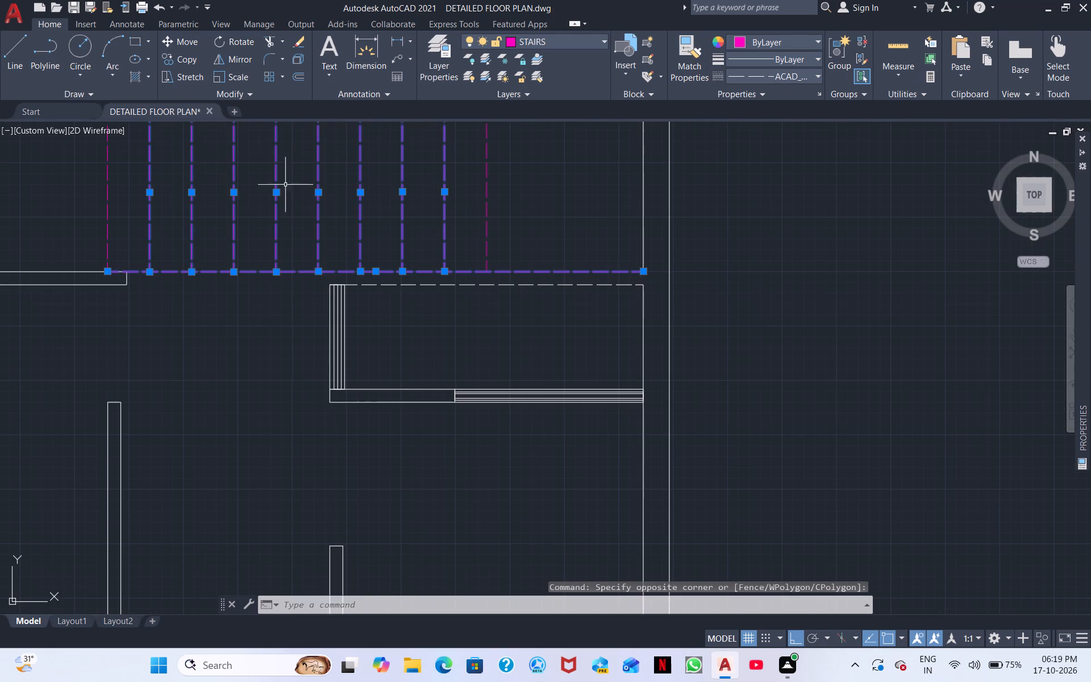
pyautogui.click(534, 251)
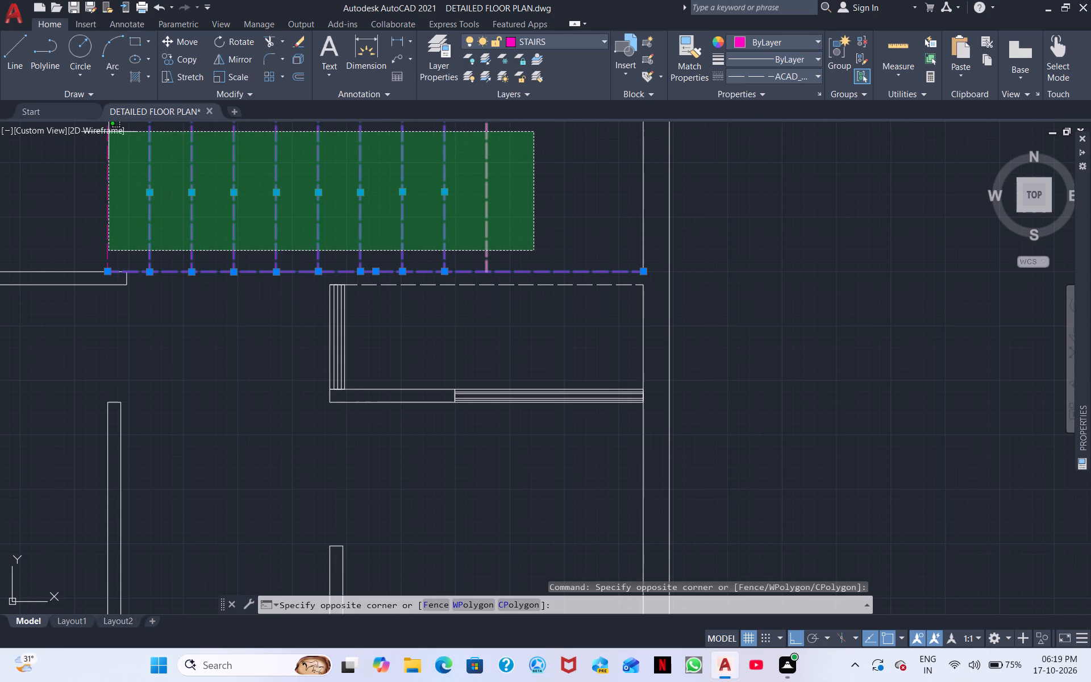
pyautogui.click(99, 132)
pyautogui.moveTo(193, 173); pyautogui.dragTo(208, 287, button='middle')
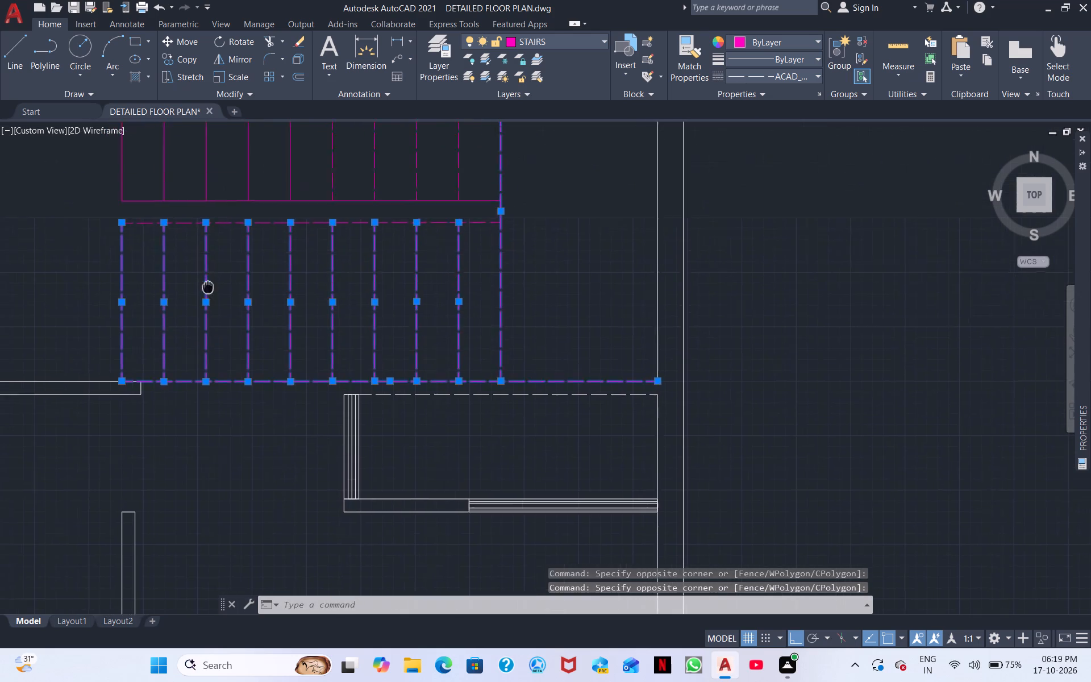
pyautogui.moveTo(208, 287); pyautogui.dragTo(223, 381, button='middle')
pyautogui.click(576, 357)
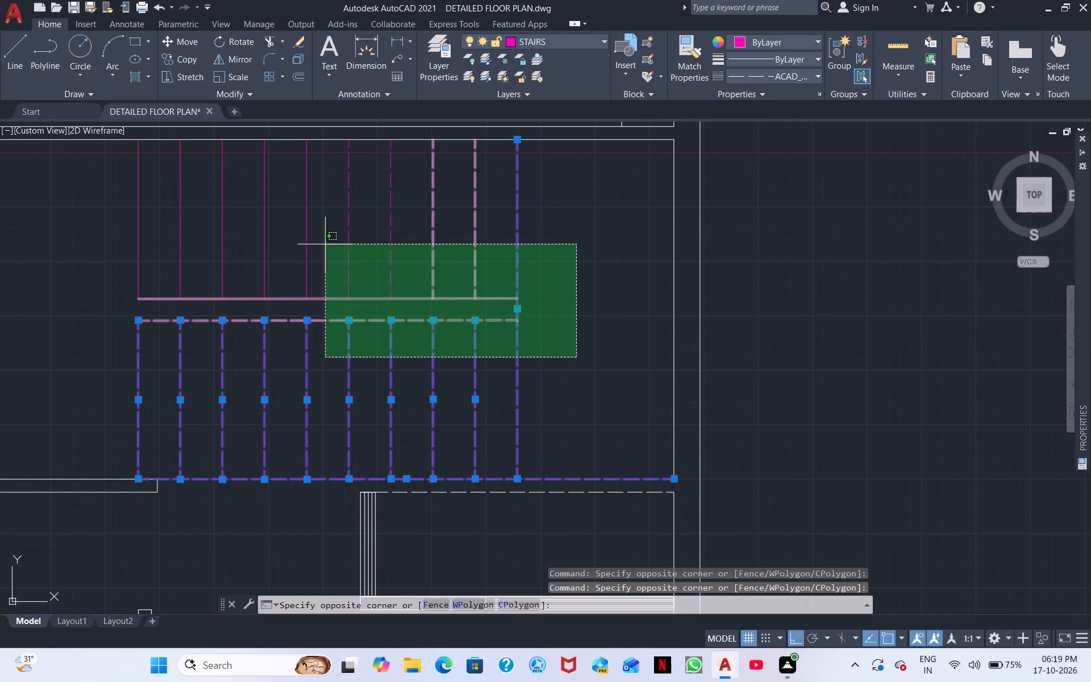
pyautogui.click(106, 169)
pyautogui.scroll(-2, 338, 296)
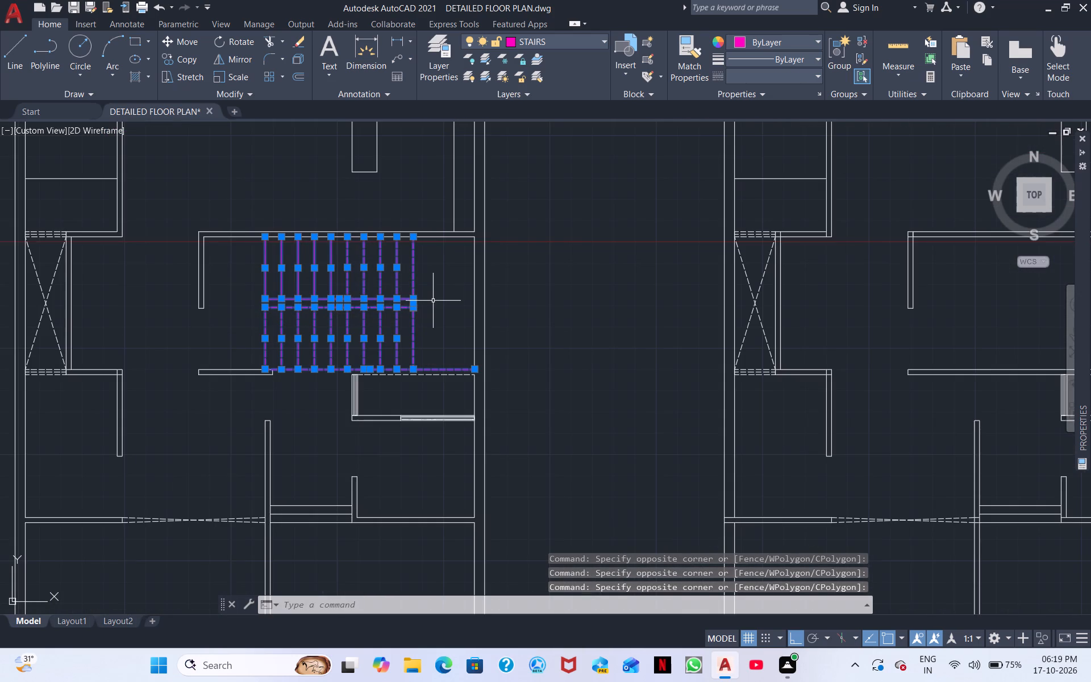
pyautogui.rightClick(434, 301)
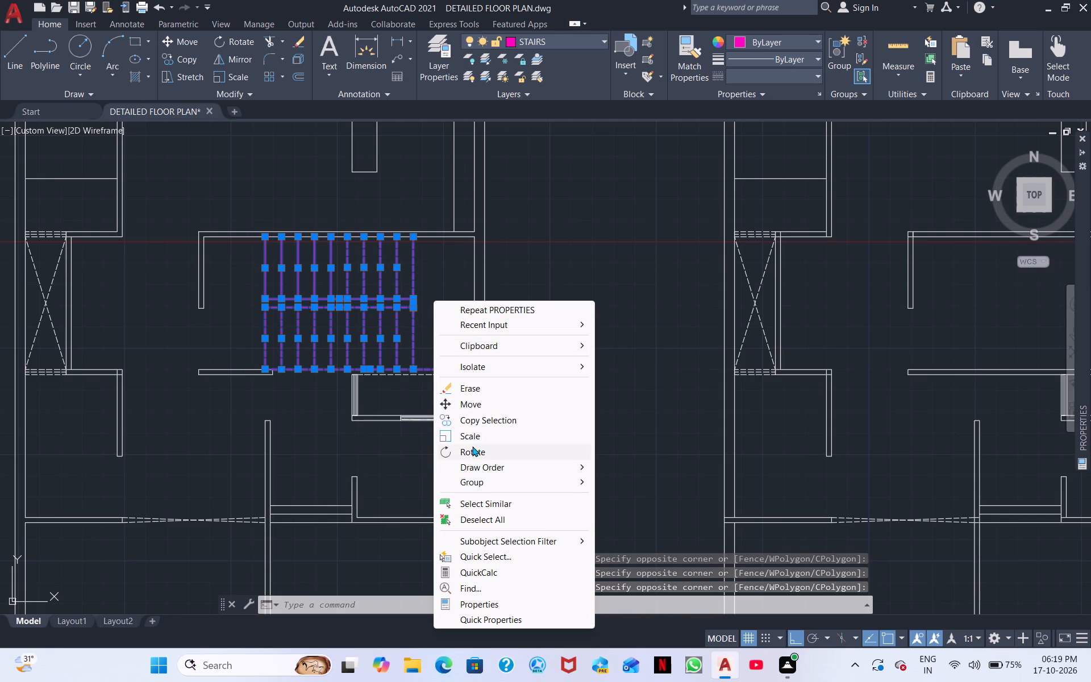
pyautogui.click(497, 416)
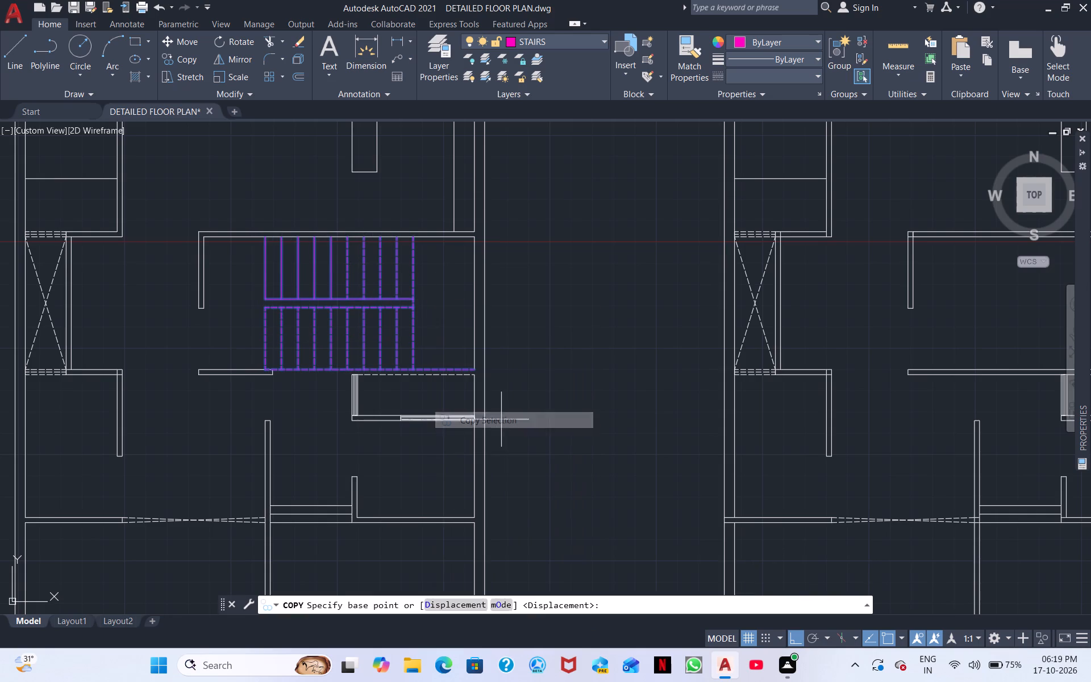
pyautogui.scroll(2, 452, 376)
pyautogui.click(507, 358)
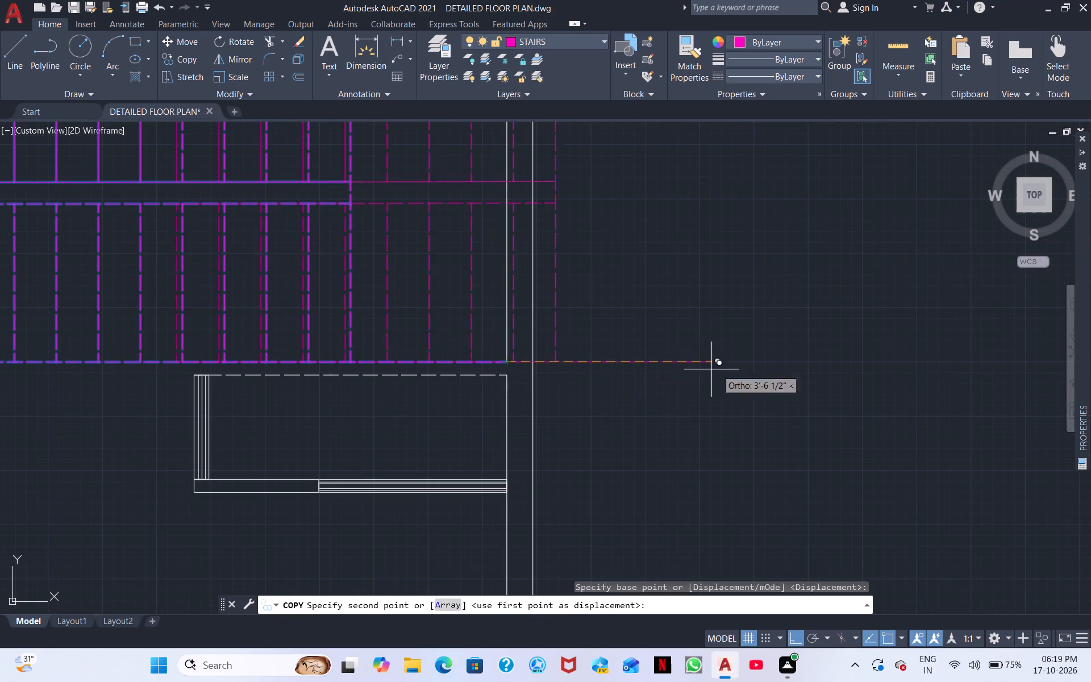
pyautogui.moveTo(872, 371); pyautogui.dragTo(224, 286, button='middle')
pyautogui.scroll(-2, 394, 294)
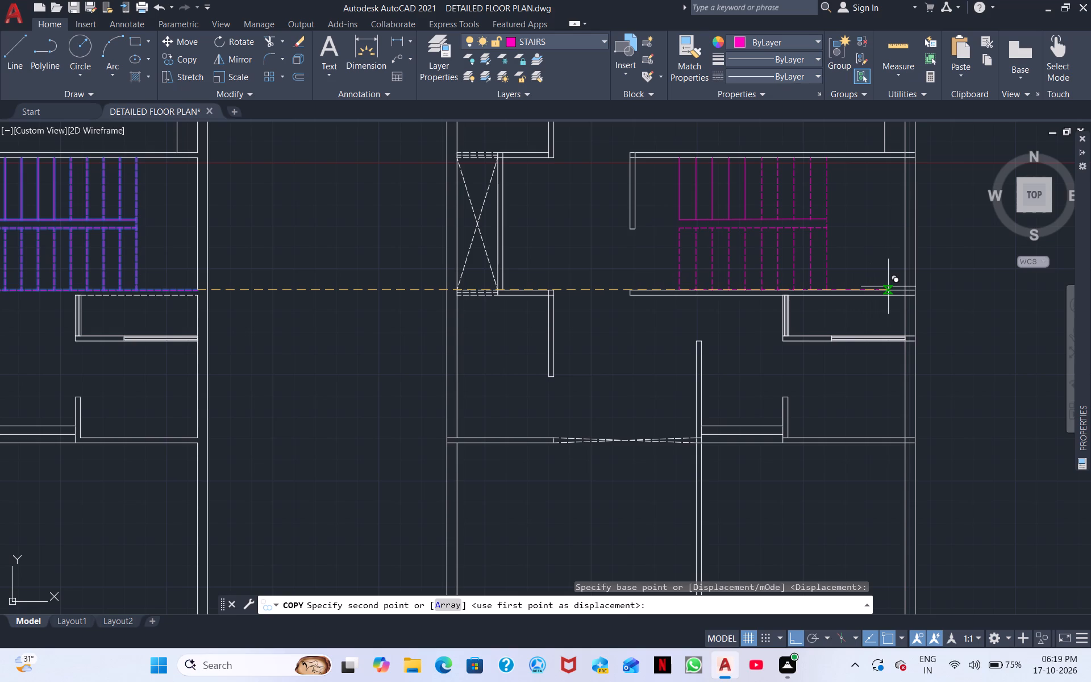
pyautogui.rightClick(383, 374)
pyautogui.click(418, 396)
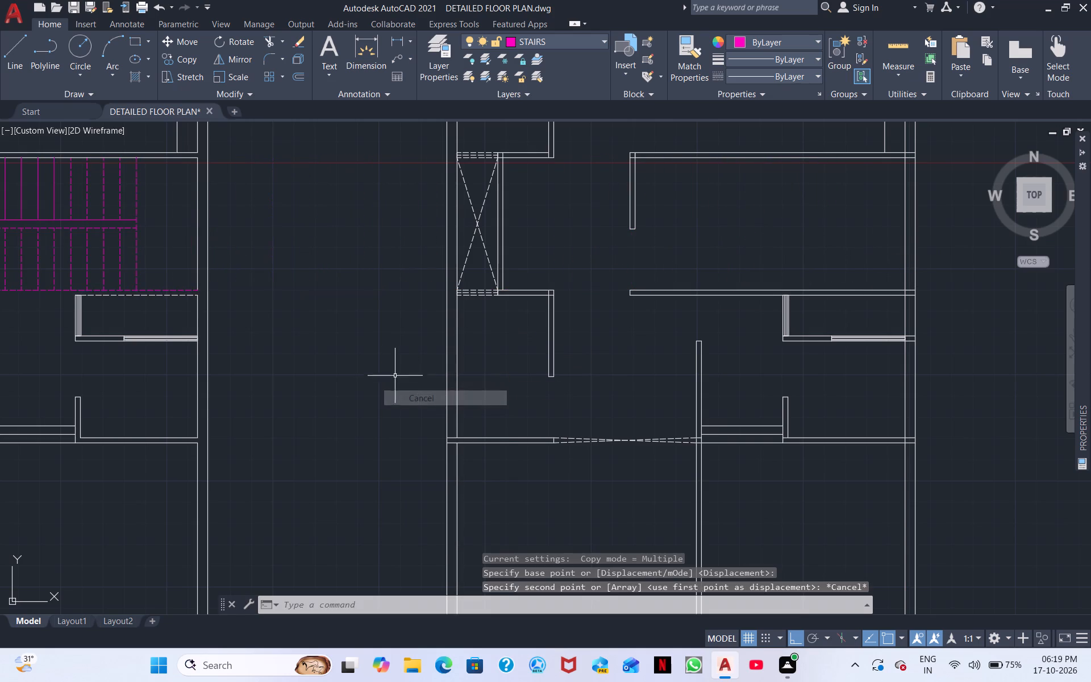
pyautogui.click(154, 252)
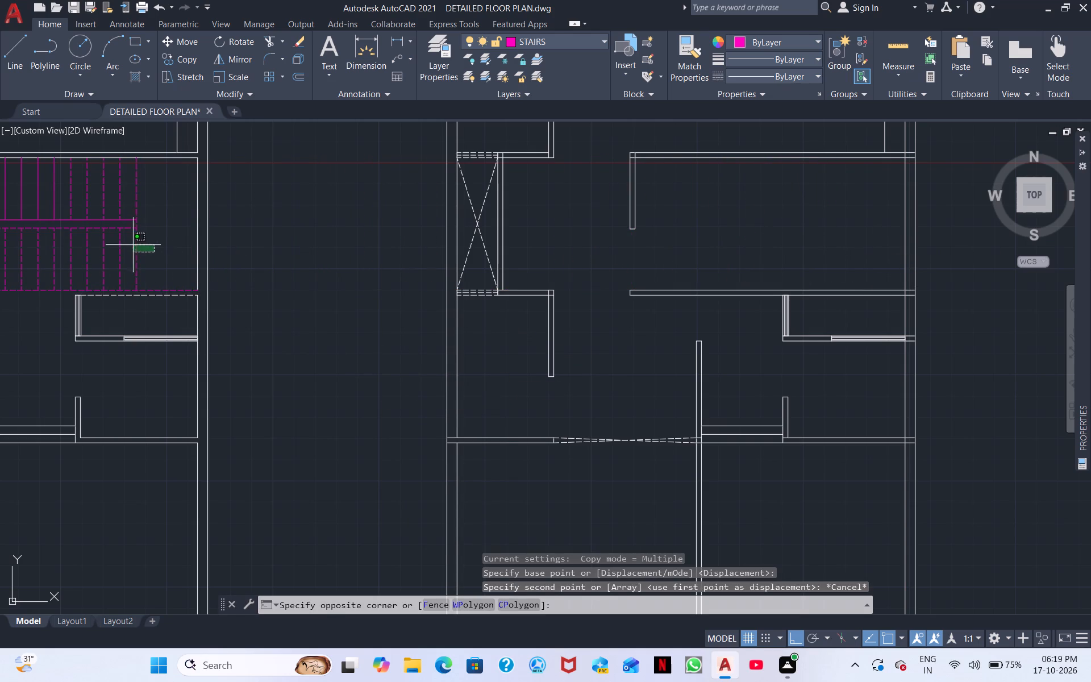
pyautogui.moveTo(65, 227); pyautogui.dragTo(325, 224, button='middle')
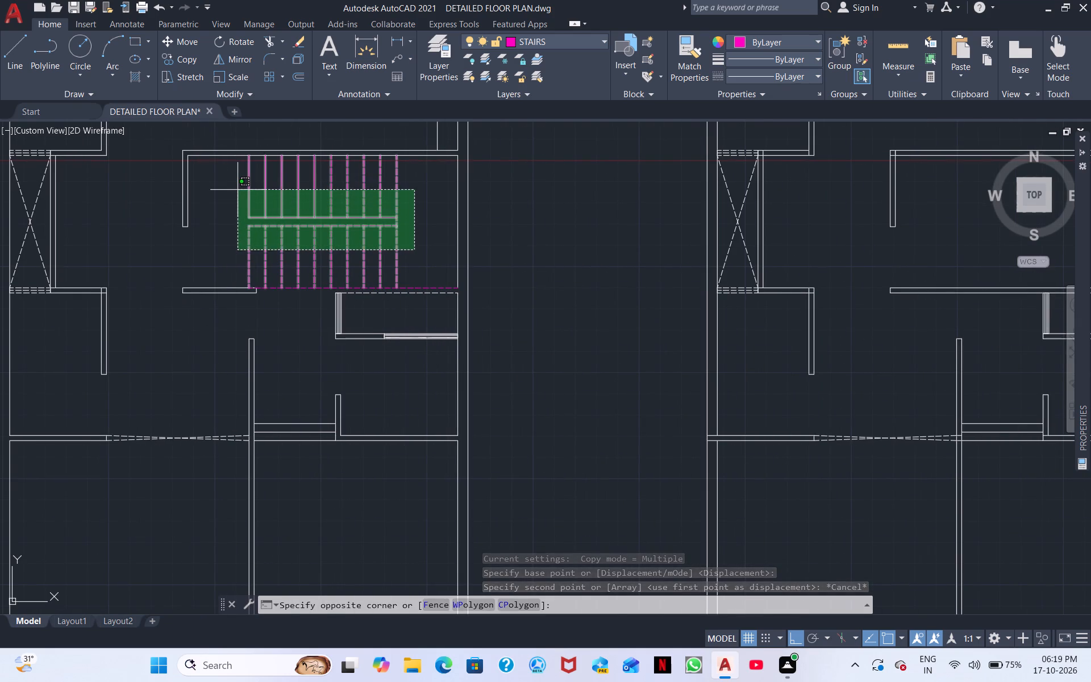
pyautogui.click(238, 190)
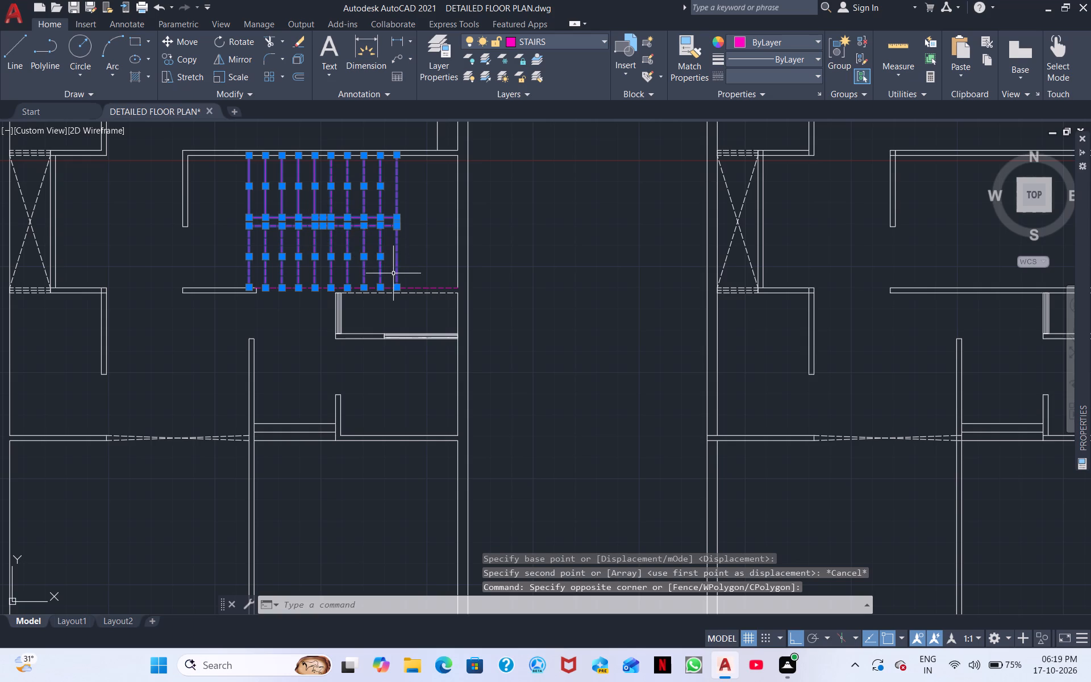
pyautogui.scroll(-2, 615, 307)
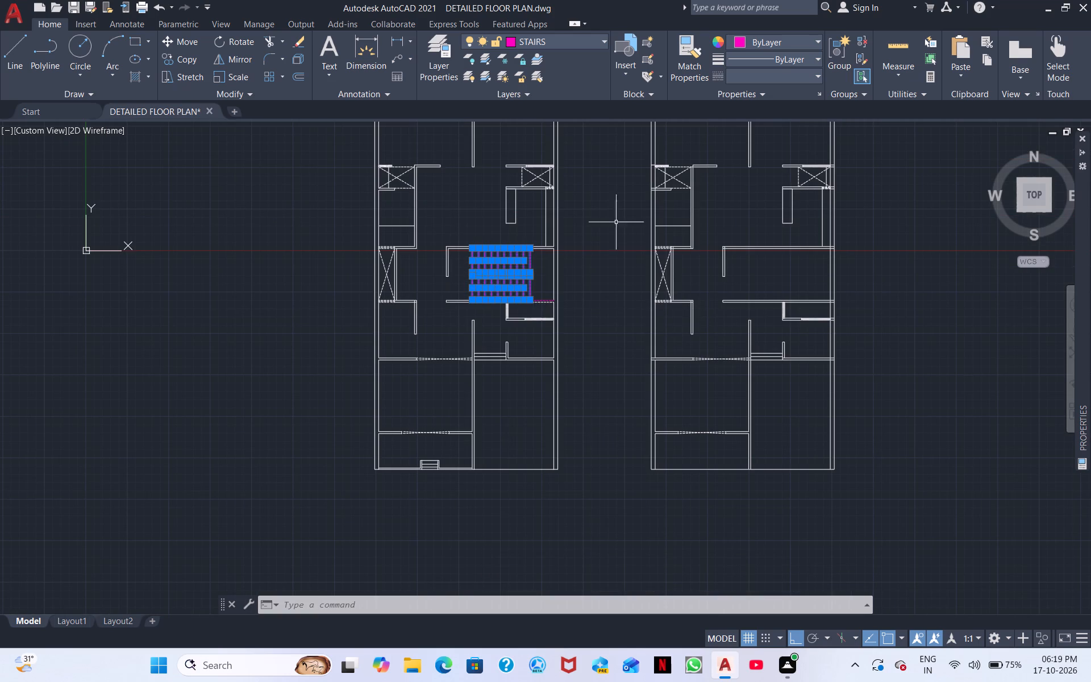
# In the plan copy's small room, draw a STAIRS-layer line 3' west from the outer wall's inner face, then north to the wall's north edge.
pyautogui.click(11, 66)
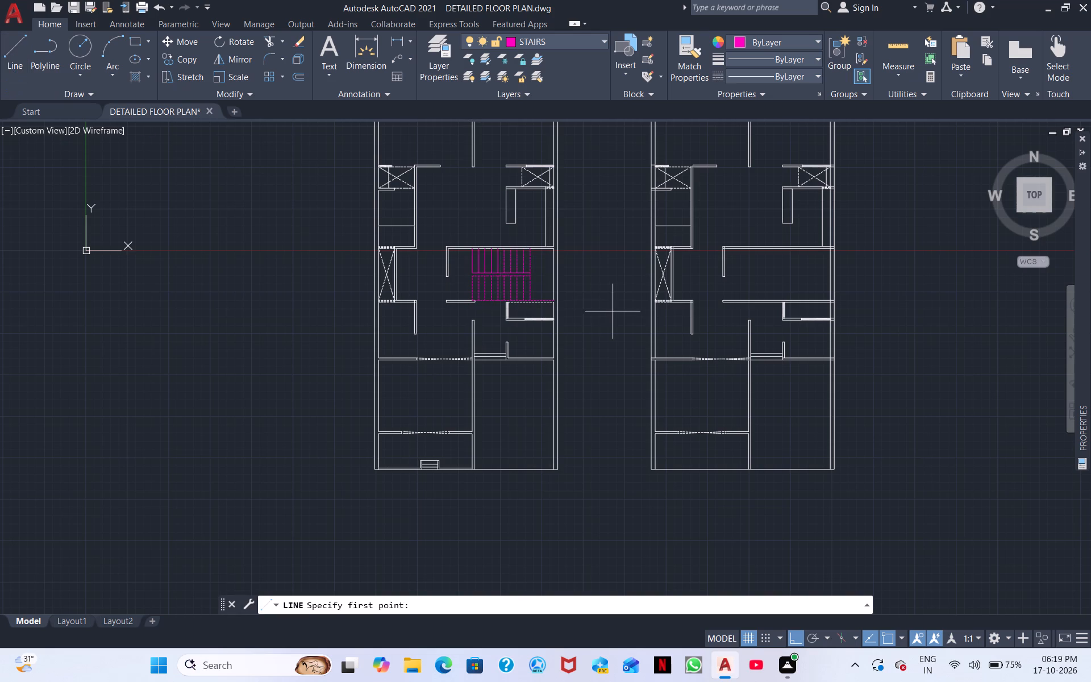
pyautogui.scroll(3, 805, 315)
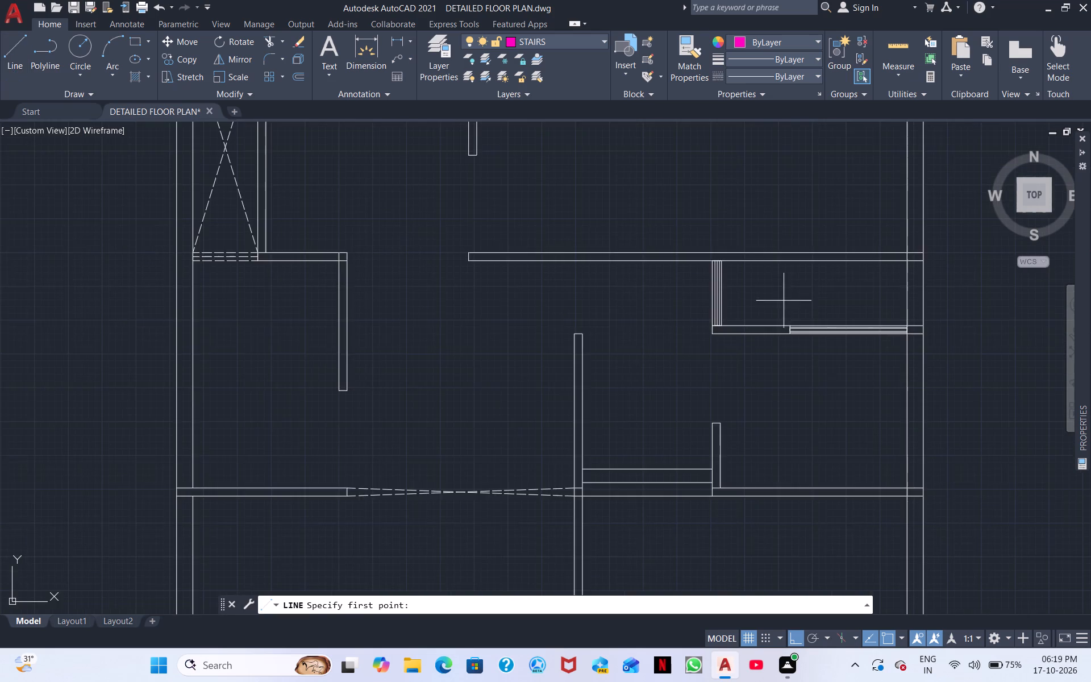
pyautogui.moveTo(794, 290); pyautogui.dragTo(507, 361, button='middle')
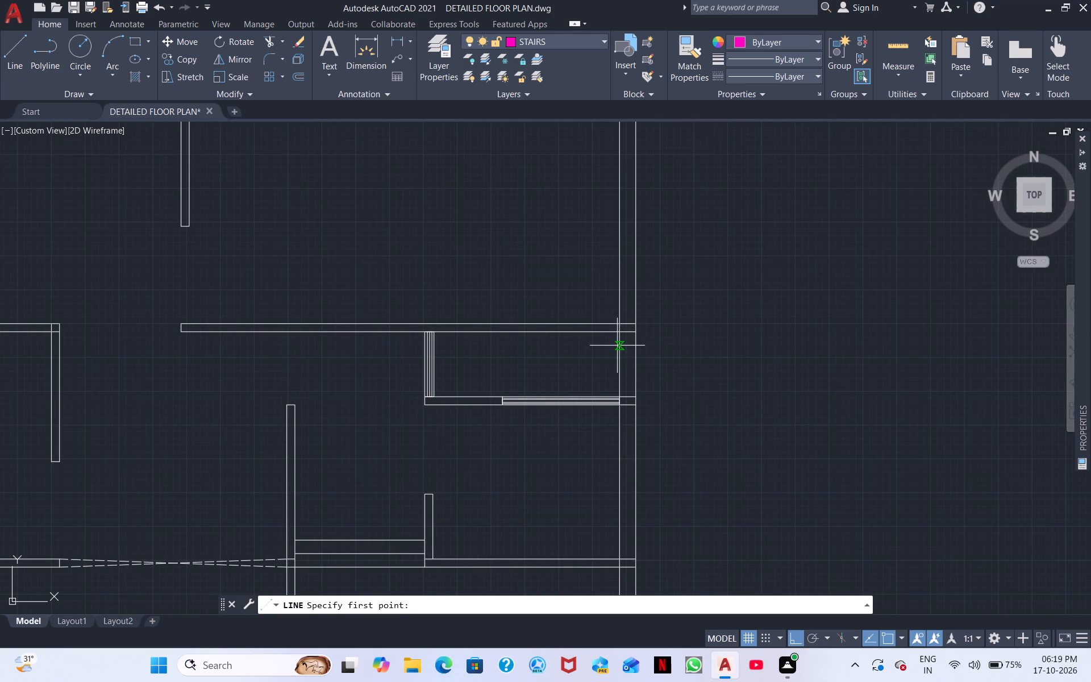
pyautogui.click(621, 346)
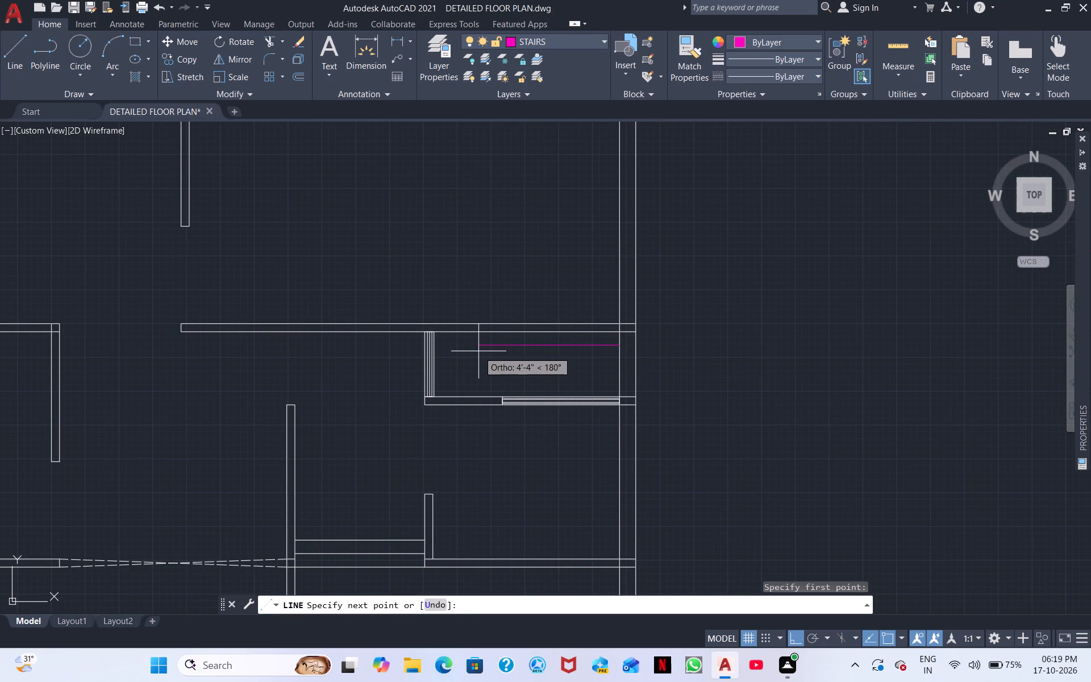
pyautogui.write("3'")
pyautogui.press('Return')
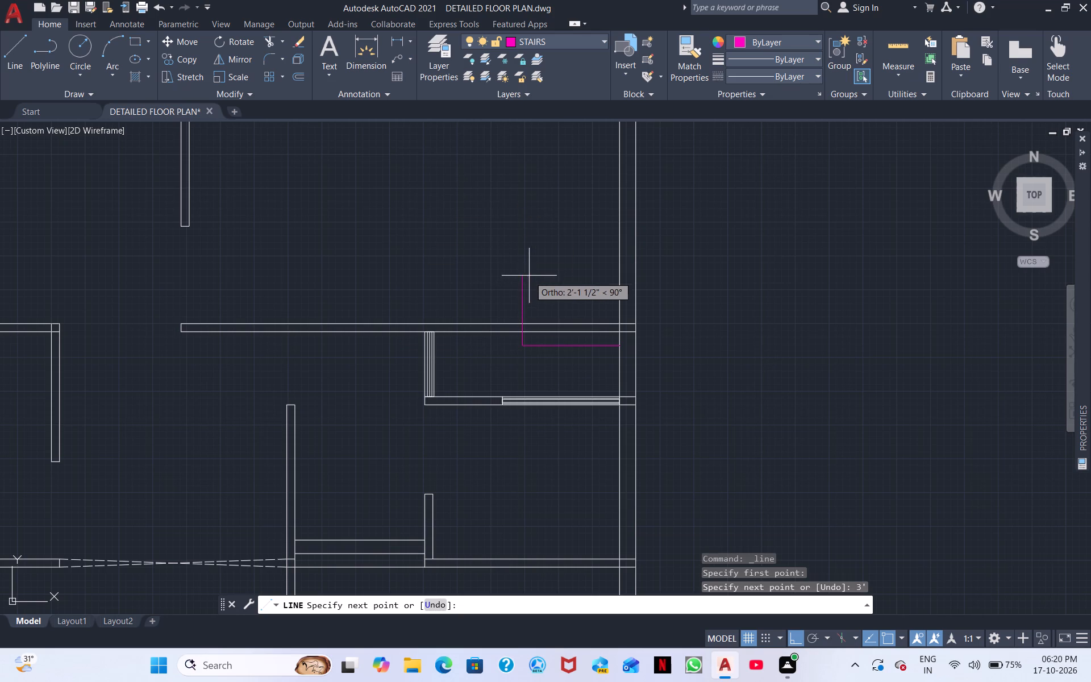
pyautogui.click(522, 321)
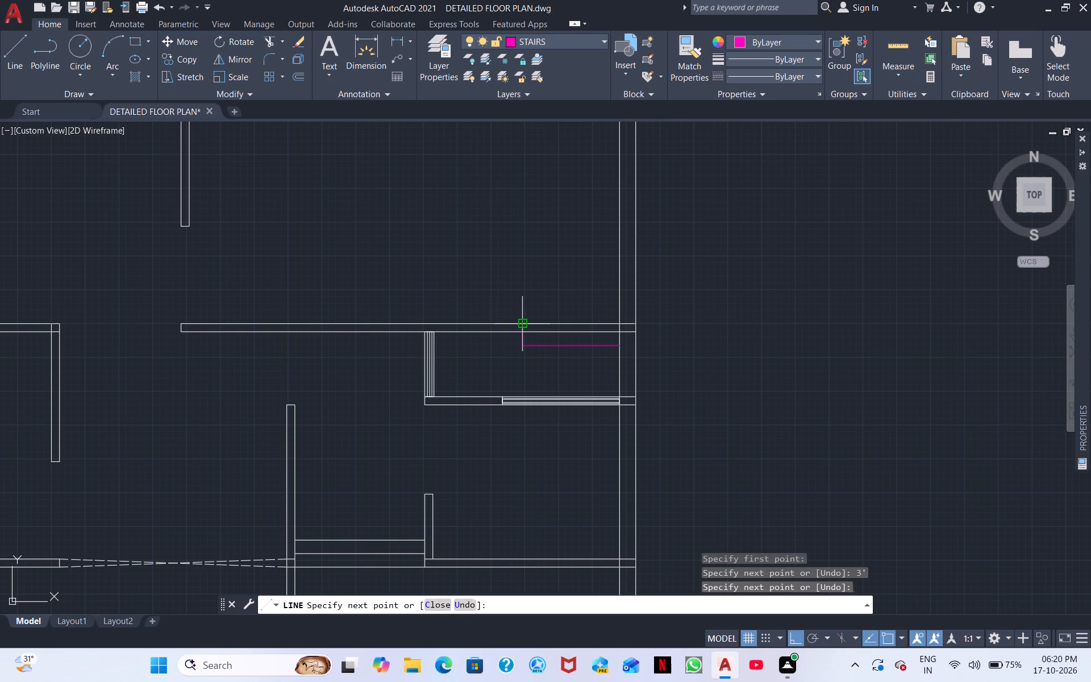
pyautogui.rightClick(545, 282)
pyautogui.click(579, 304)
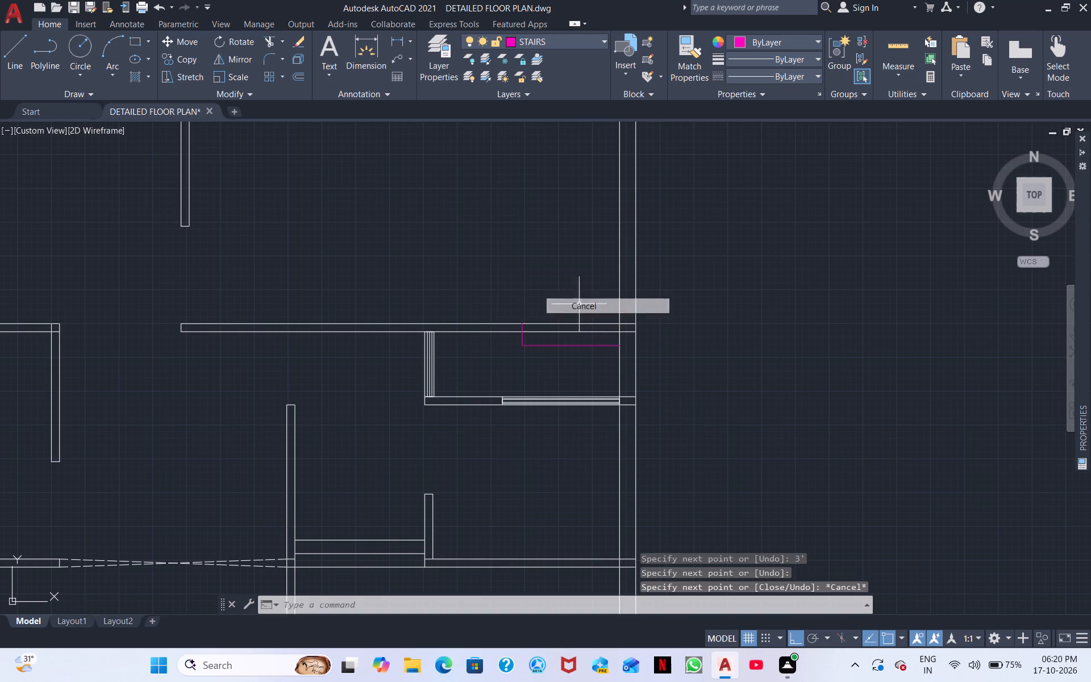
# Copy both stair flights to the plan copy, placing the easternmost tread's south end at the north end of the 3' guide line.
pyautogui.moveTo(298, 237); pyautogui.dragTo(587, 204, button='middle')
pyautogui.scroll(-2, 485, 258)
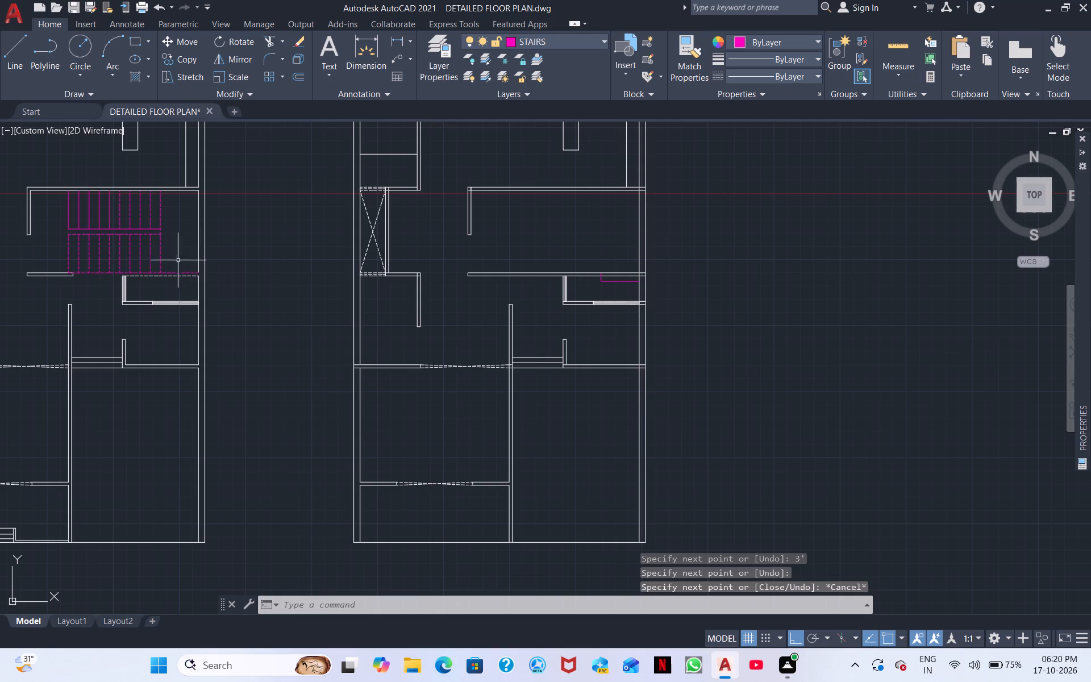
pyautogui.click(167, 256)
pyautogui.doubleClick(65, 213)
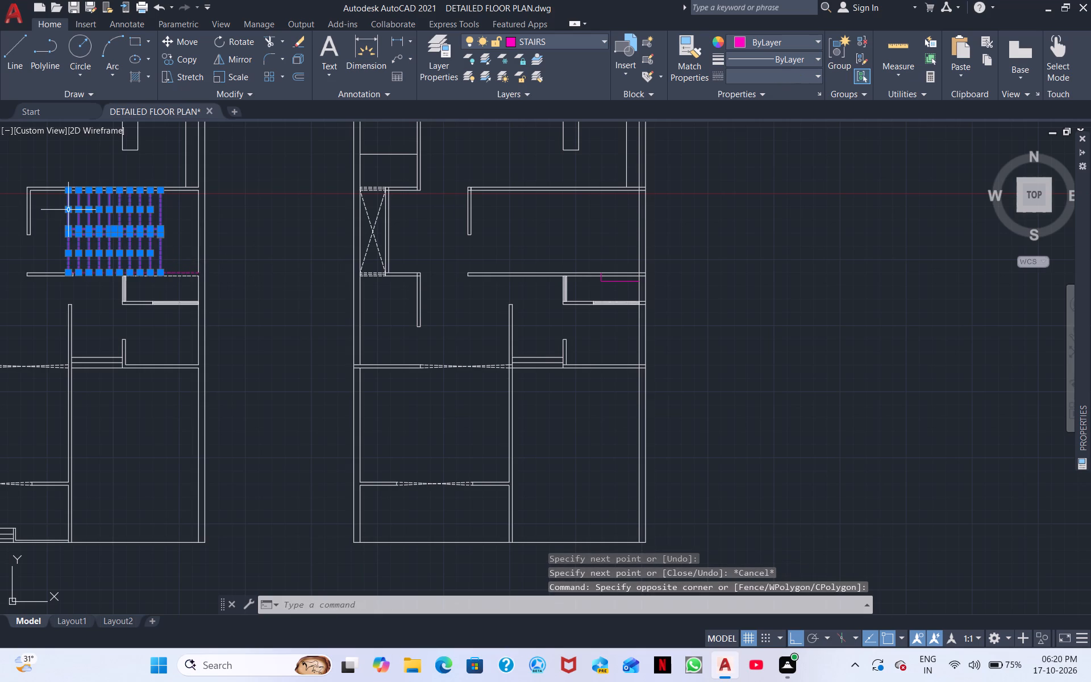
pyautogui.scroll(2, 65, 213)
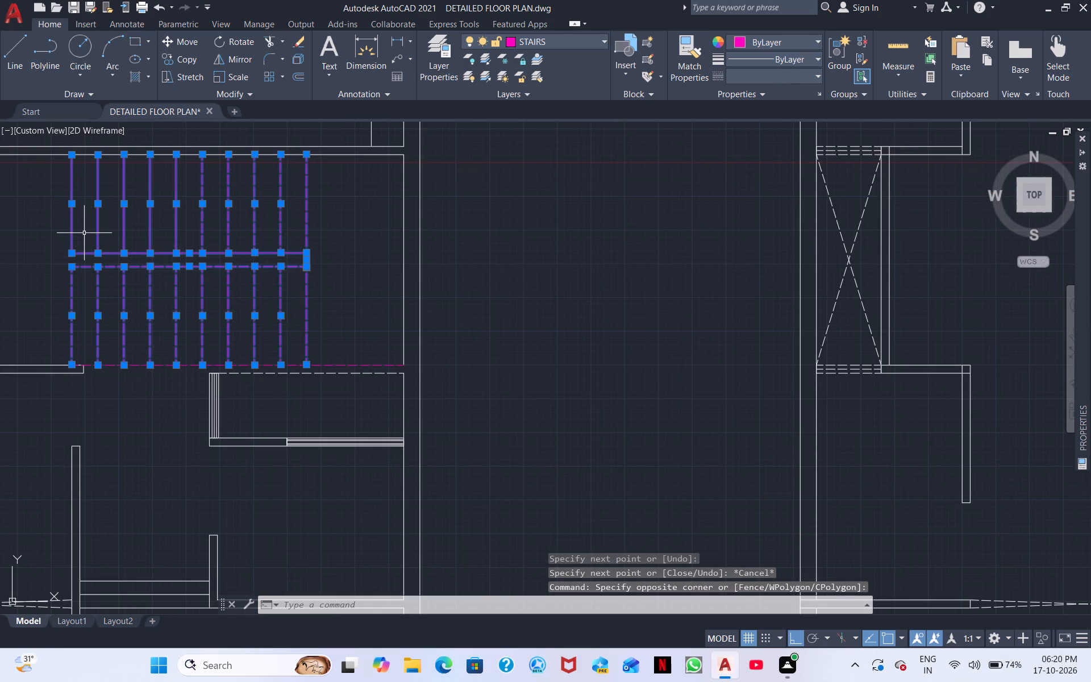
pyautogui.rightClick(84, 233)
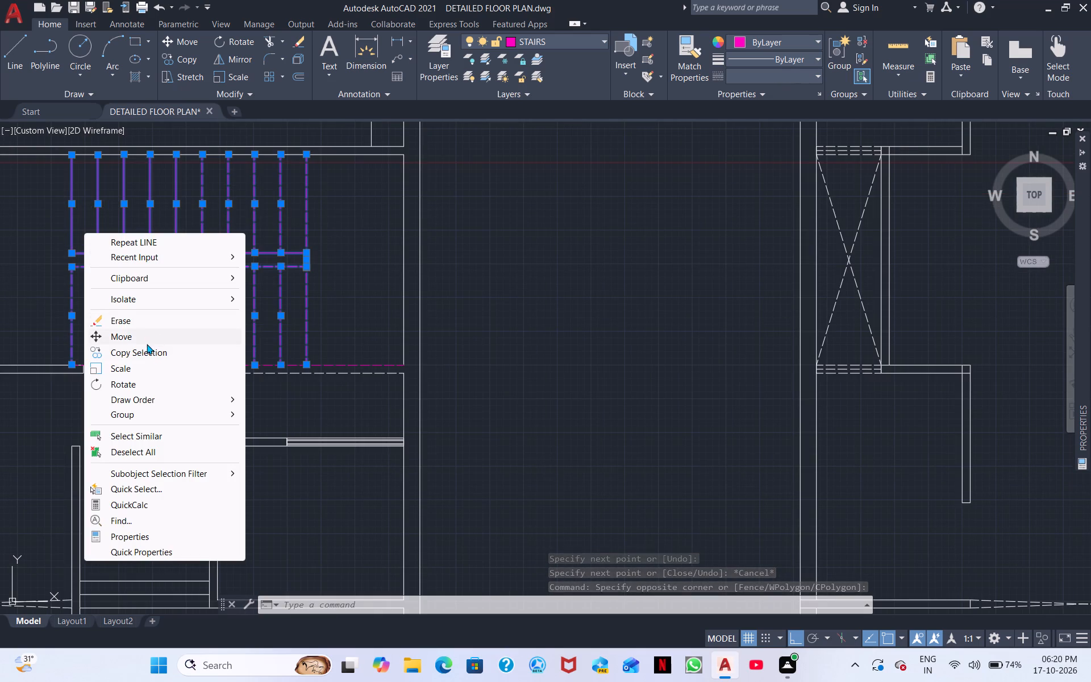
pyautogui.click(145, 350)
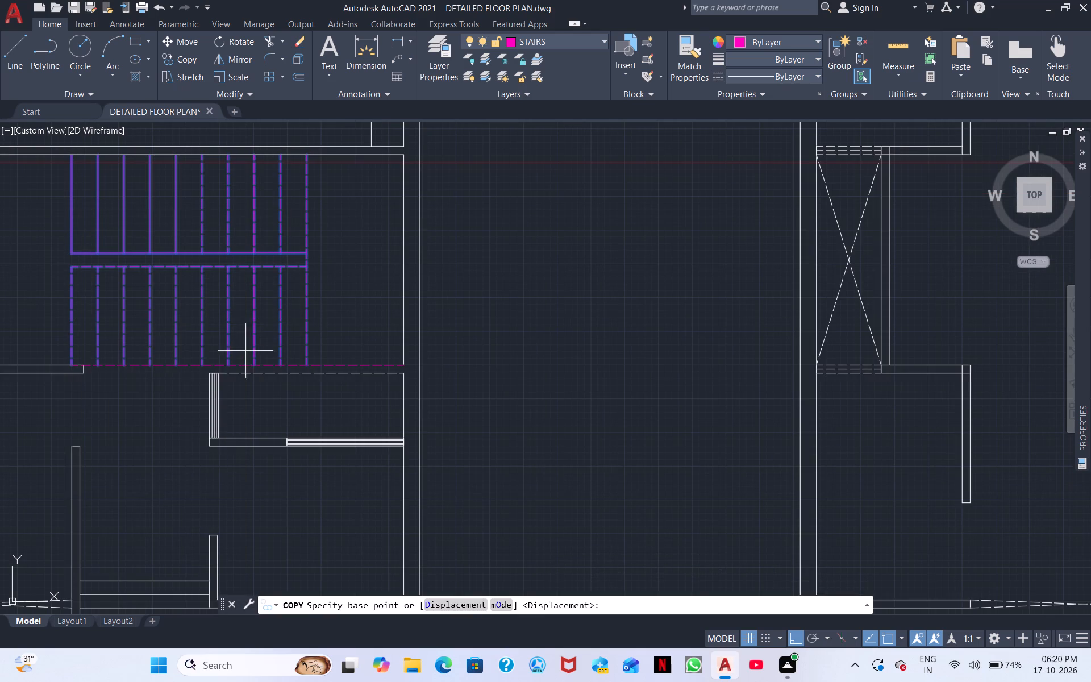
pyautogui.scroll(3, 304, 364)
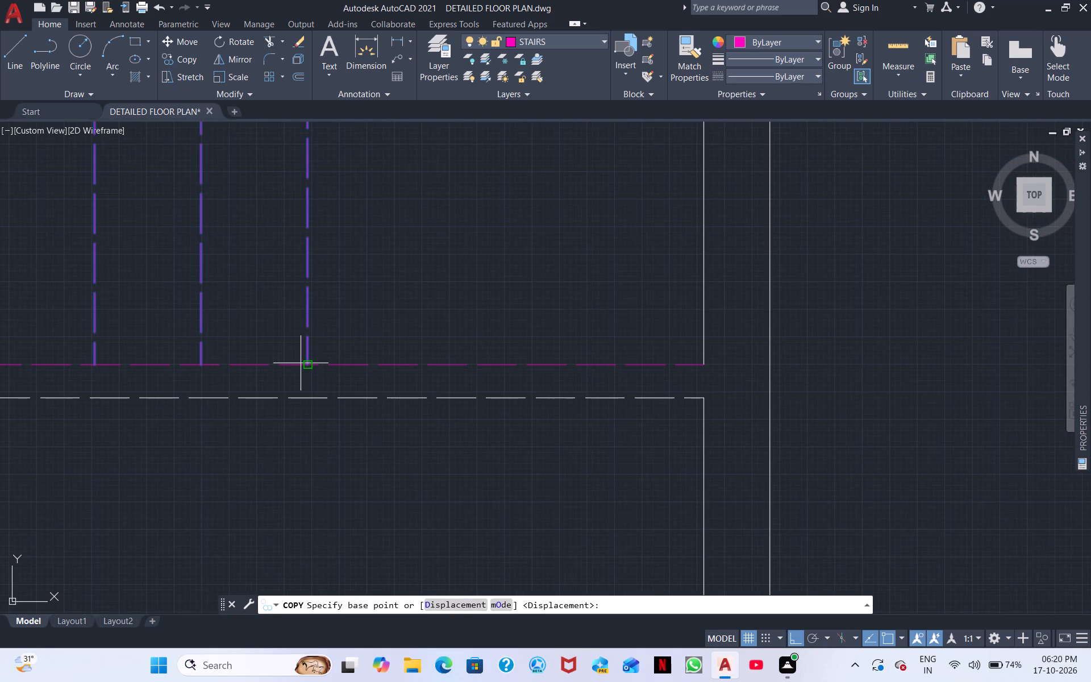
pyautogui.click(303, 363)
pyautogui.moveTo(836, 342); pyautogui.dragTo(0, 214, button='middle')
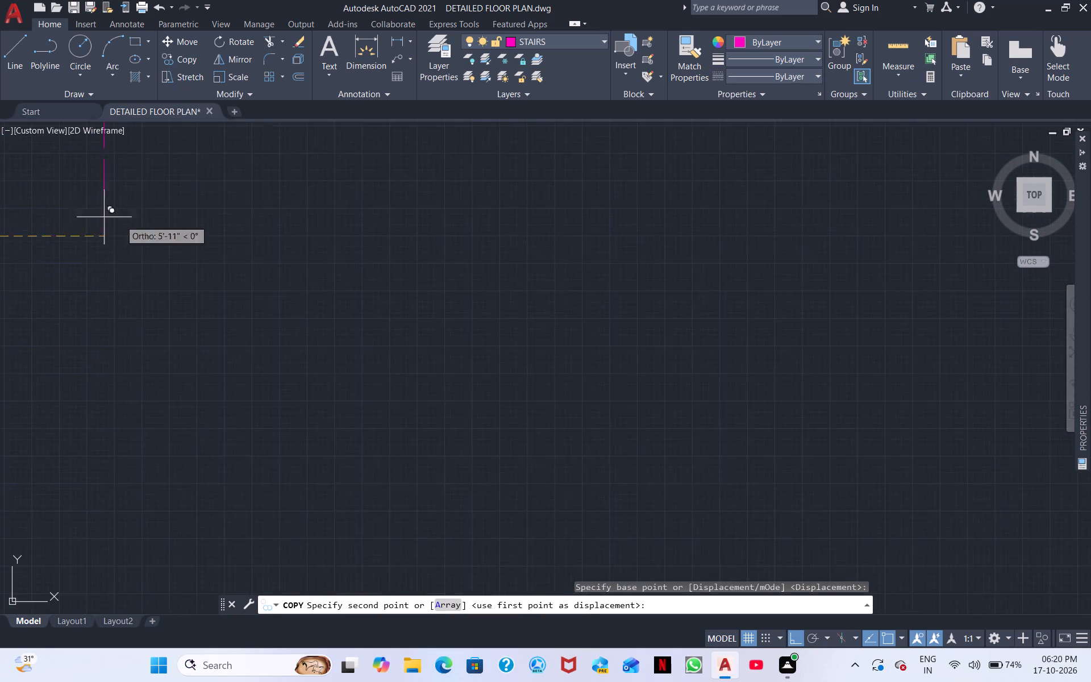
pyautogui.scroll(-2, 146, 227)
pyautogui.moveTo(506, 243); pyautogui.dragTo(8, 247, button='middle')
pyautogui.scroll(-2, 0, 244)
pyautogui.scroll(-1, 420, 256)
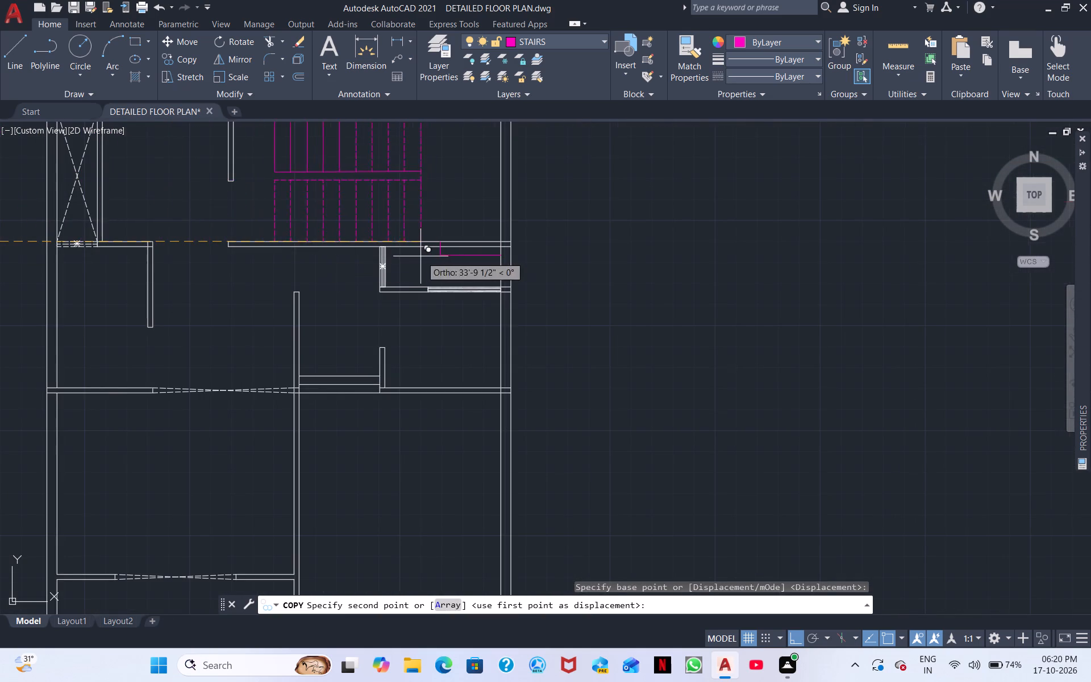
pyautogui.scroll(-2, 420, 256)
pyautogui.scroll(5, 402, 245)
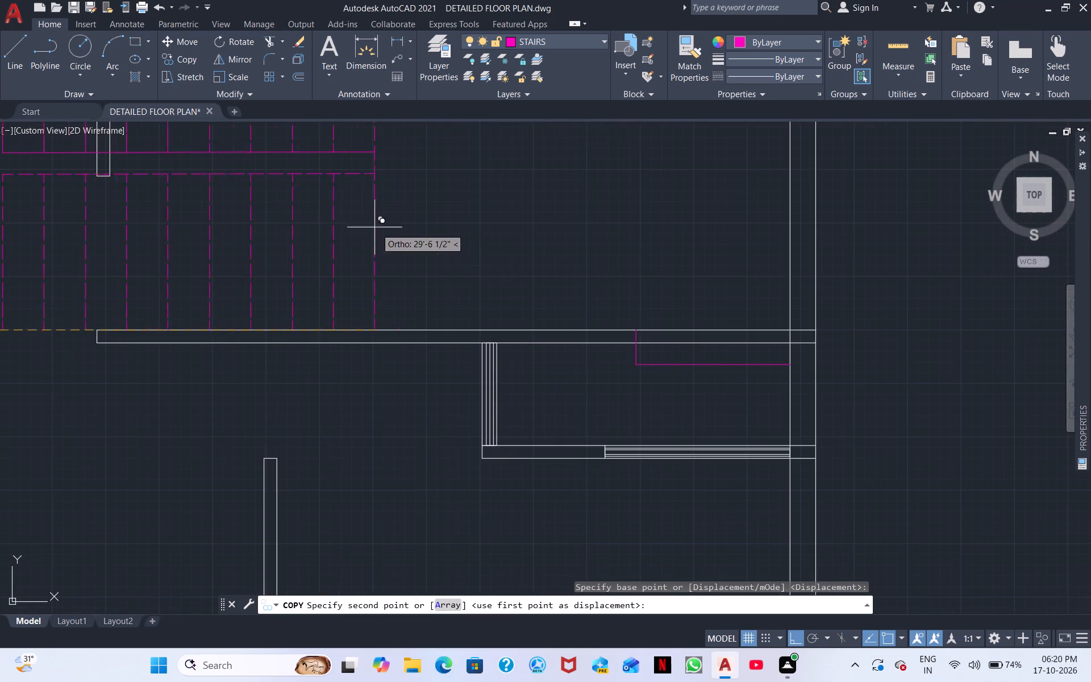
pyautogui.scroll(3, 403, 235)
pyautogui.scroll(-5, 403, 235)
pyautogui.scroll(1, 444, 241)
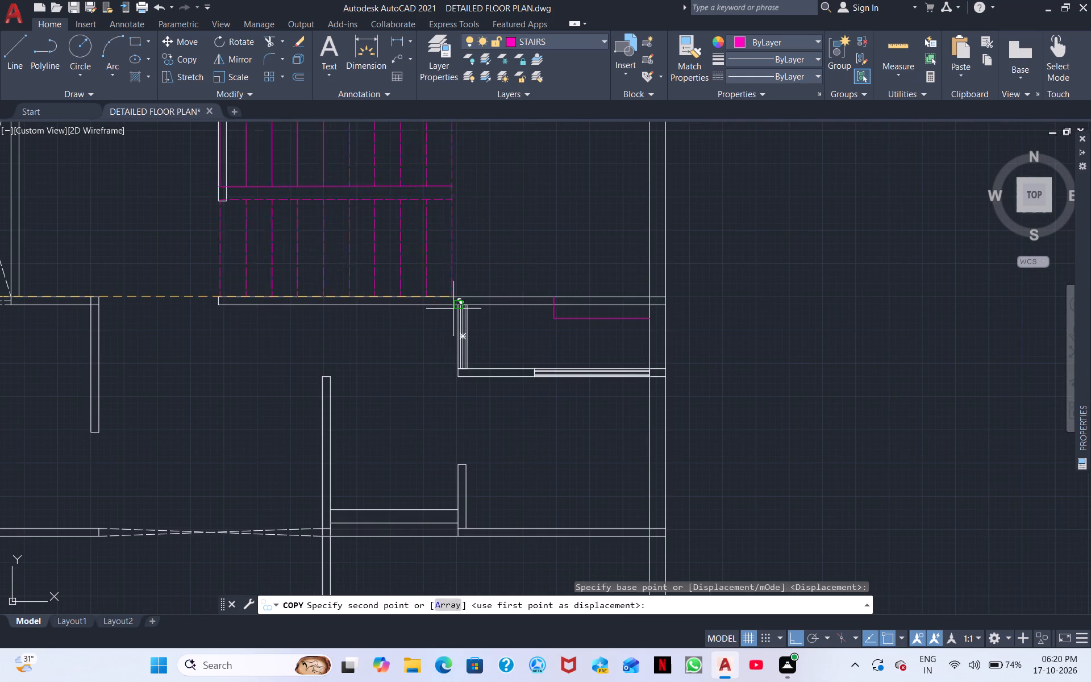
pyautogui.scroll(4, 547, 297)
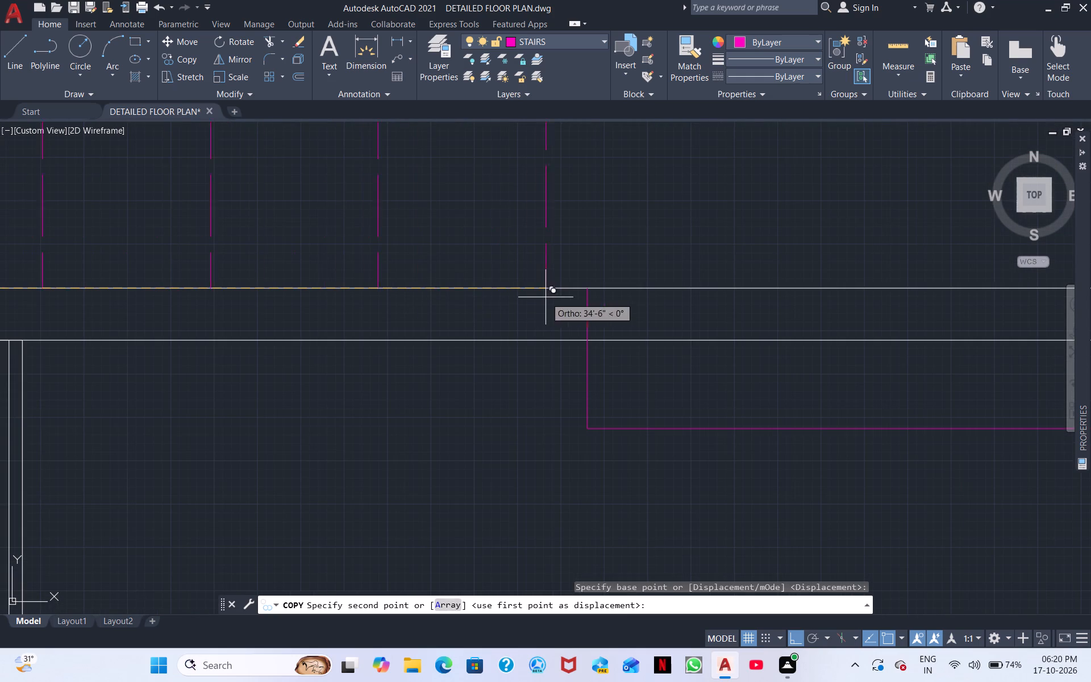
pyautogui.click(590, 291)
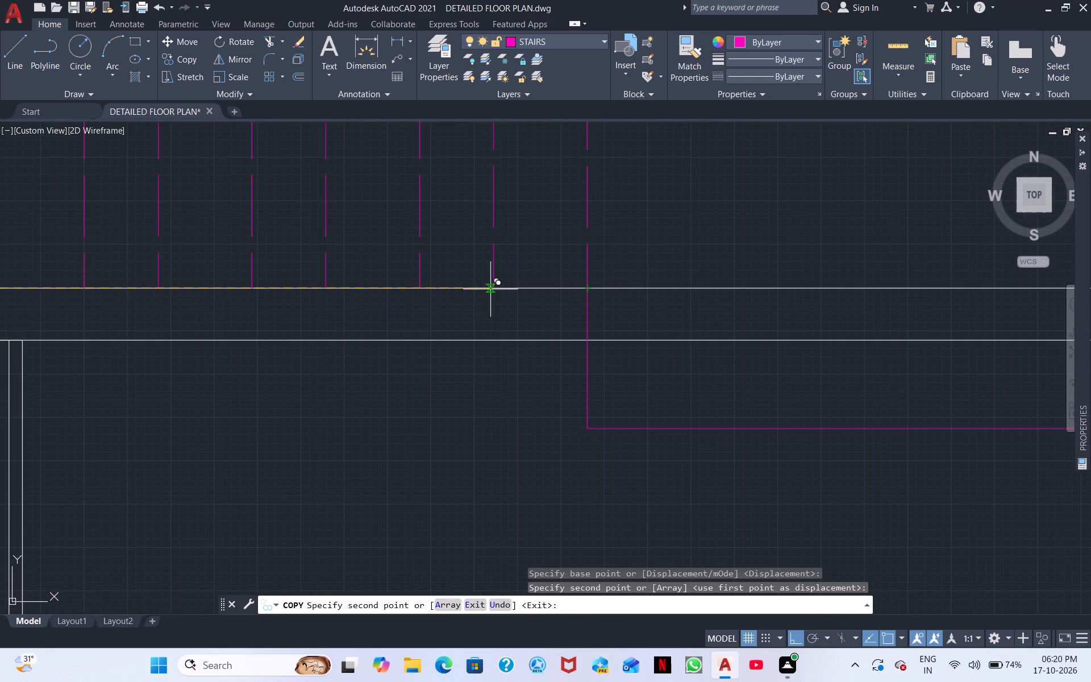
pyautogui.rightClick(484, 275)
pyautogui.click(520, 299)
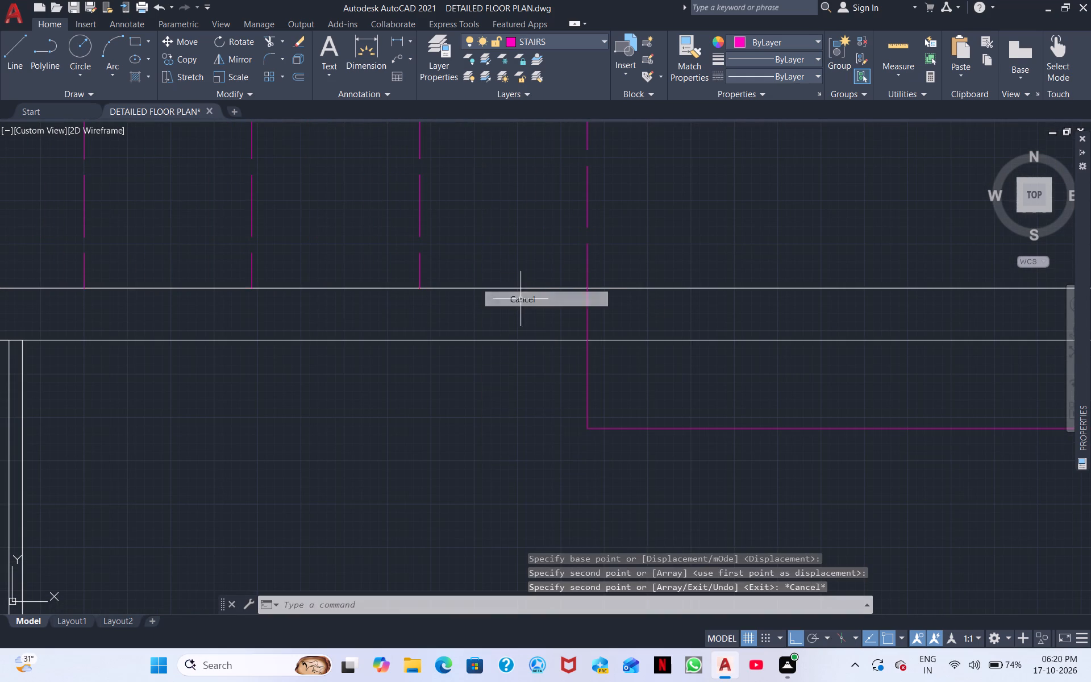
# Erase the two magenta guide lines in the plan copy's small room south of the copied staircase.
pyautogui.scroll(-5, 531, 310)
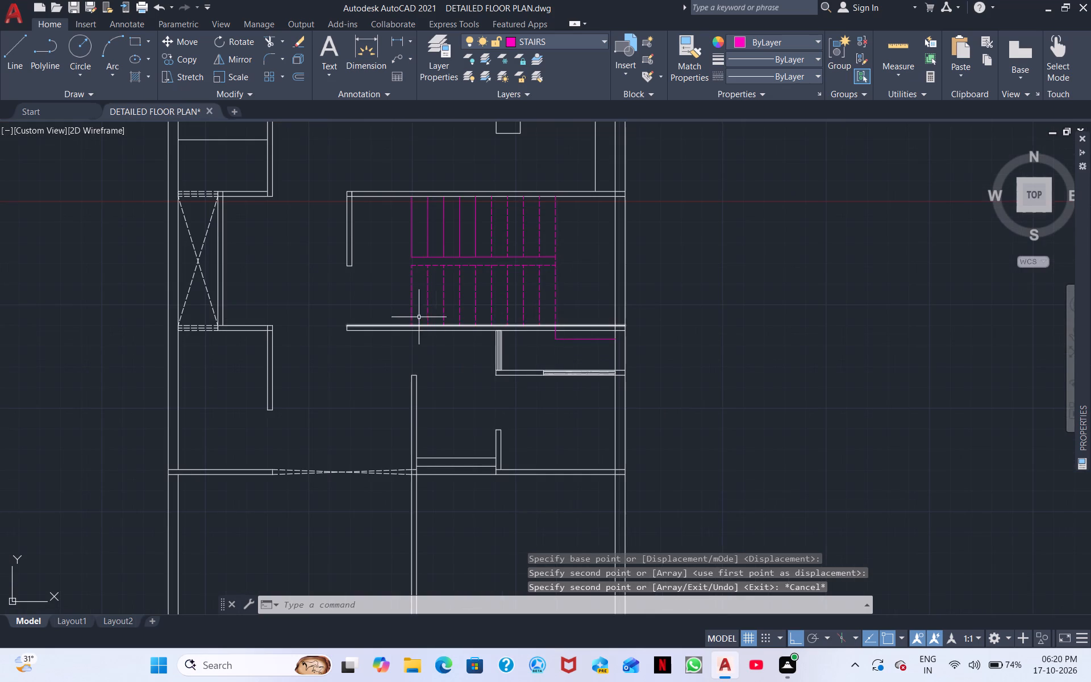
pyautogui.click(580, 340)
pyautogui.scroll(5, 507, 339)
pyautogui.moveTo(798, 269); pyautogui.dragTo(47, 350, button='middle')
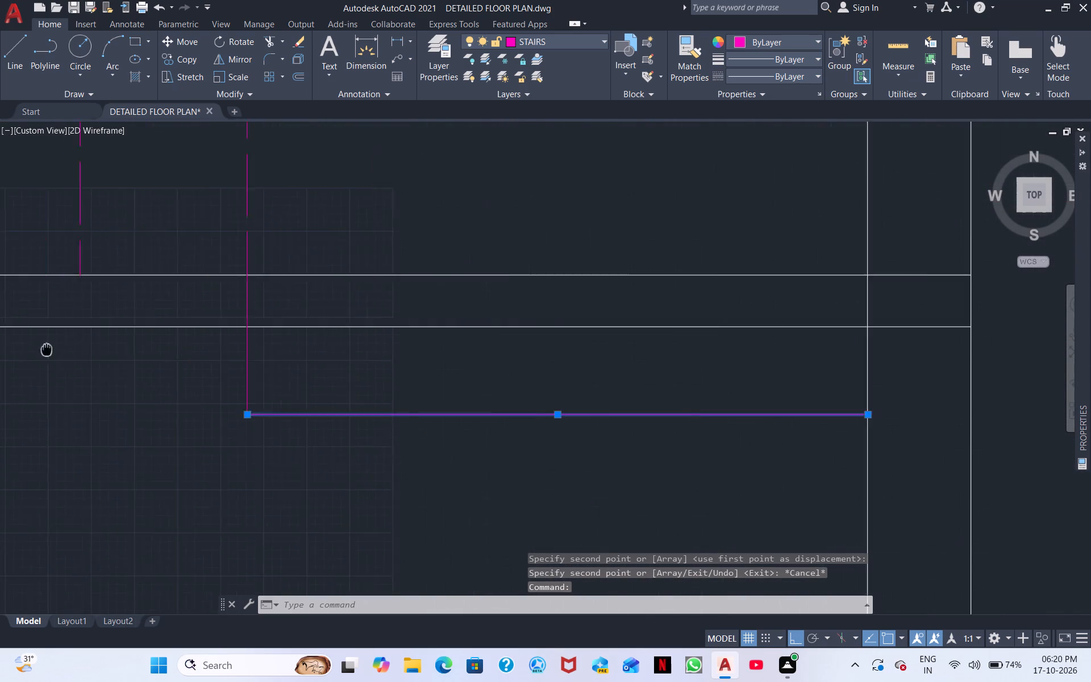
pyautogui.moveTo(47, 350); pyautogui.dragTo(0, 352, button='middle')
pyautogui.click(76, 299)
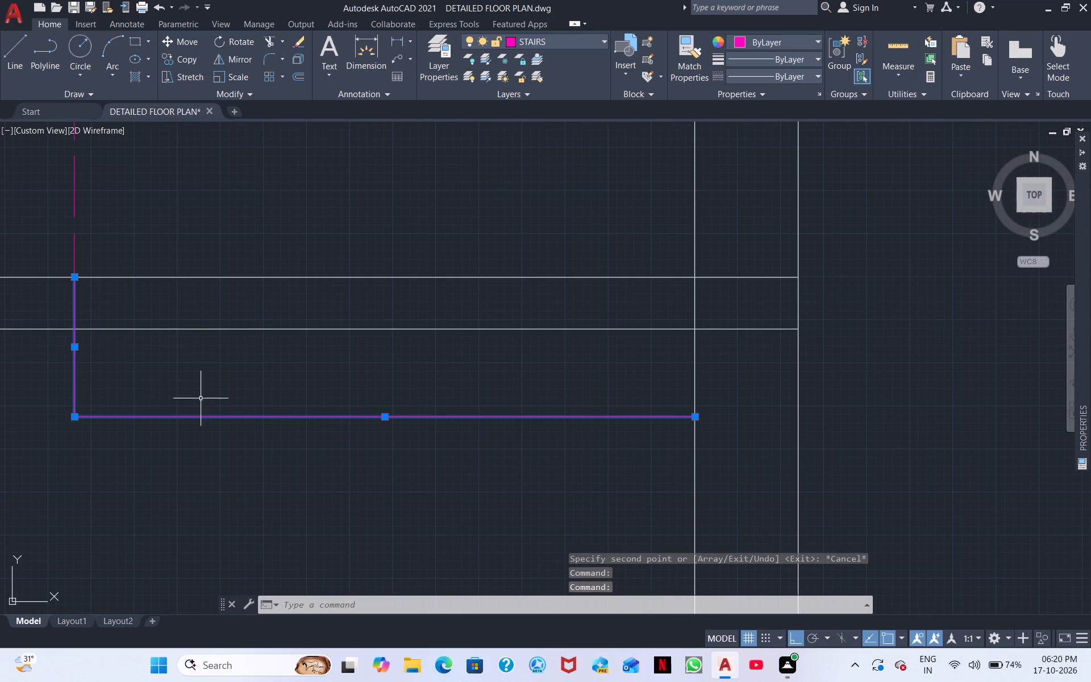
pyautogui.rightClick(235, 405)
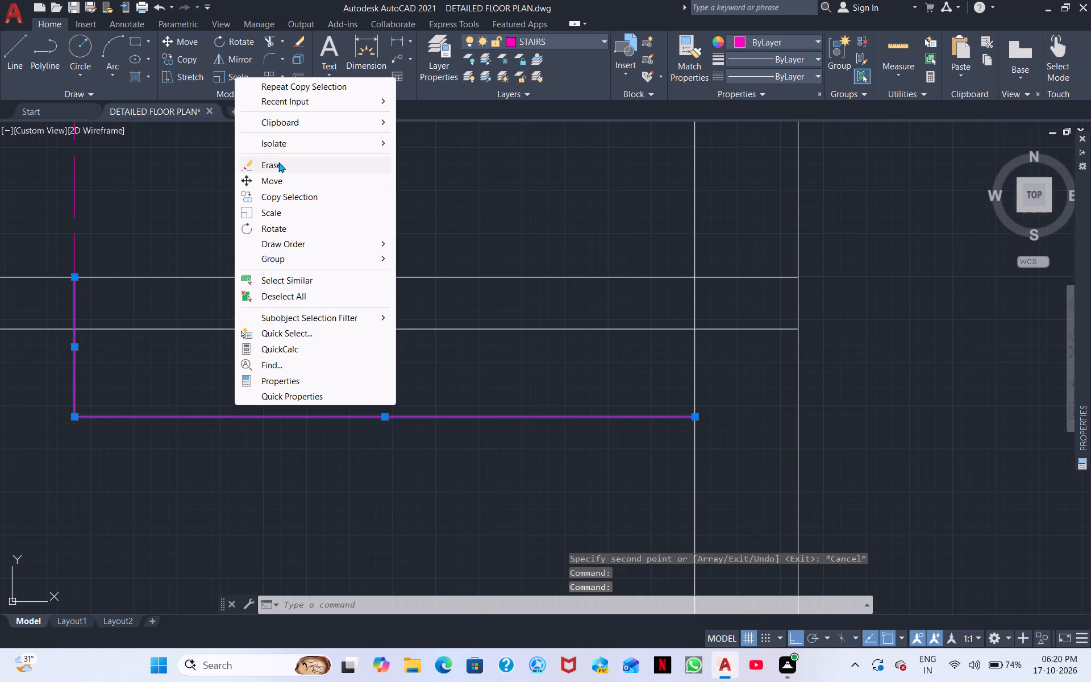
pyautogui.click(278, 162)
# Examine the copied staircase and the walls and openings around it in the plan copy.
pyautogui.scroll(-2, 160, 362)
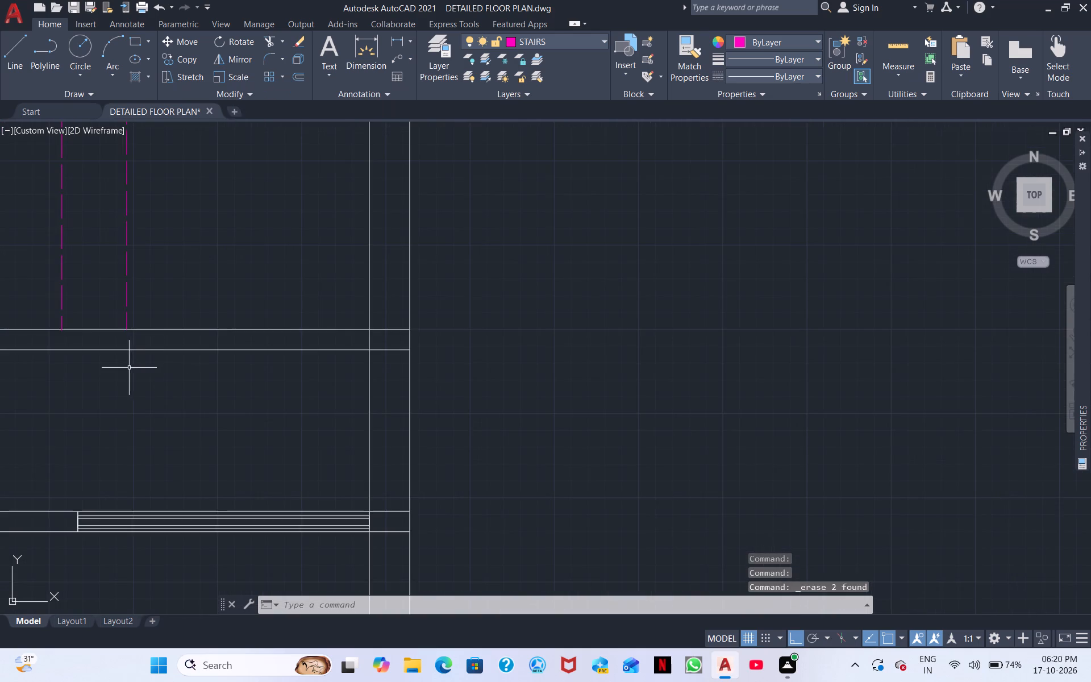
pyautogui.moveTo(160, 377); pyautogui.dragTo(403, 345, button='middle')
pyautogui.scroll(-1, 281, 375)
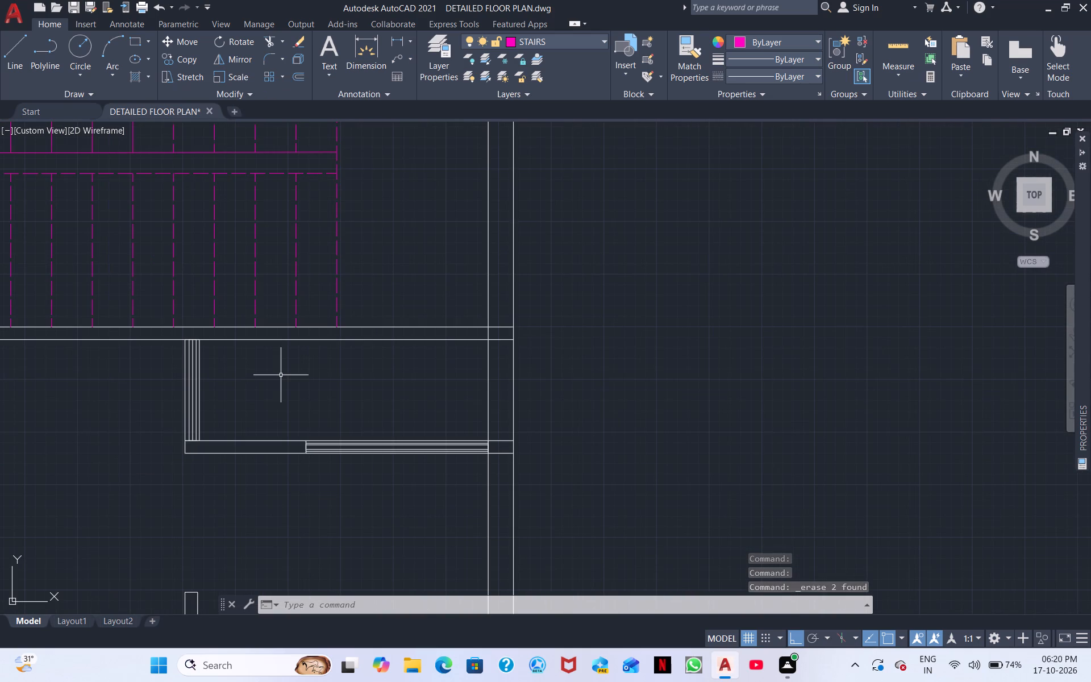
pyautogui.moveTo(281, 375); pyautogui.dragTo(317, 376, button='middle')
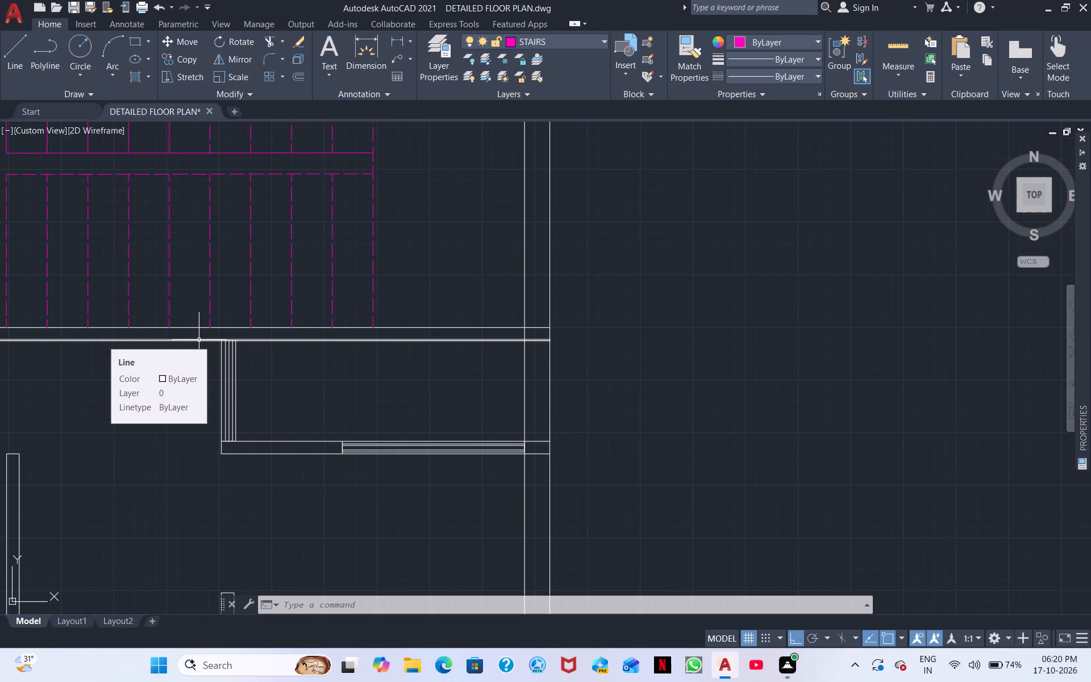
pyautogui.moveTo(68, 413); pyautogui.dragTo(311, 382, button='middle')
pyautogui.scroll(-3, 237, 371)
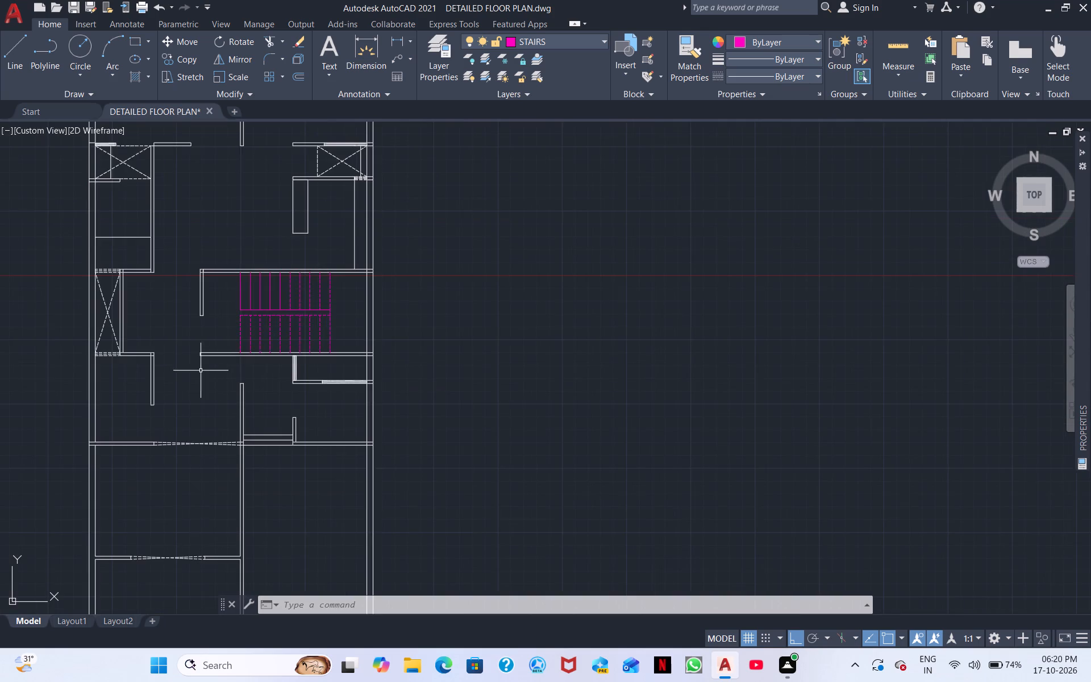
pyautogui.scroll(-1, 98, 361)
pyautogui.scroll(3, 119, 364)
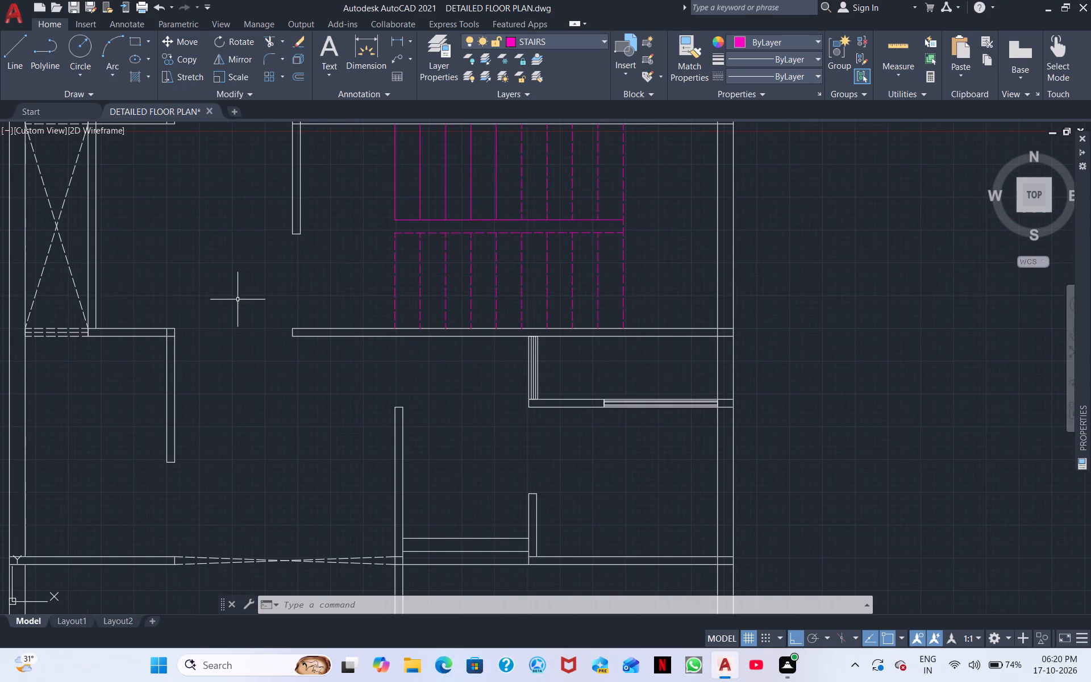
pyautogui.scroll(-1, 292, 238)
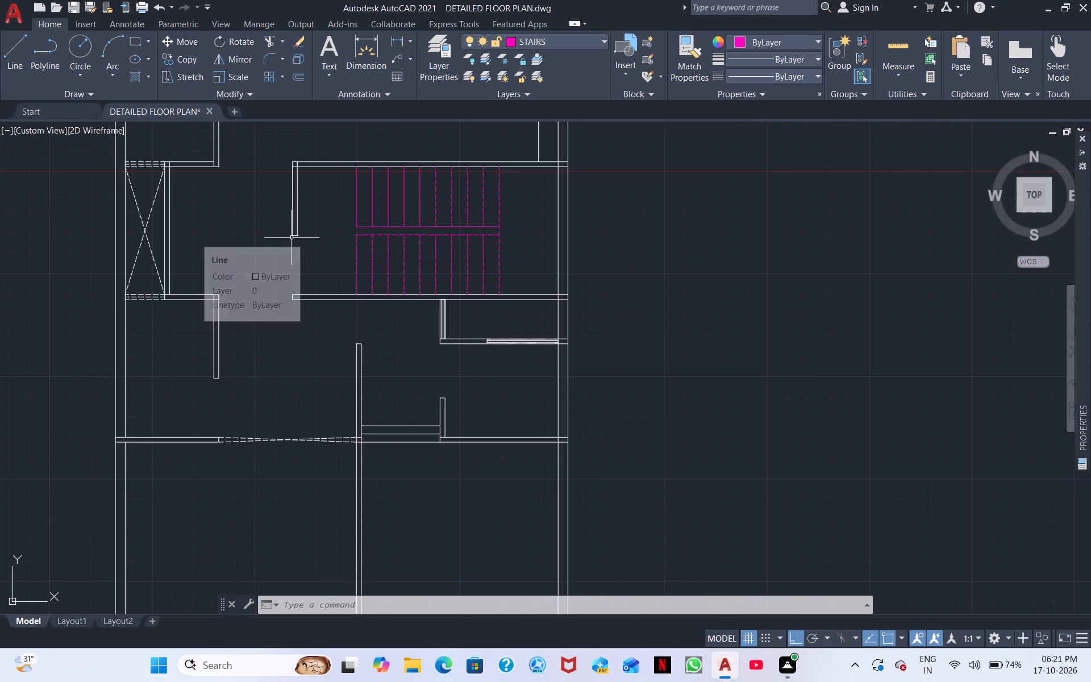
pyautogui.scroll(-3, 304, 237)
pyautogui.scroll(2, 304, 237)
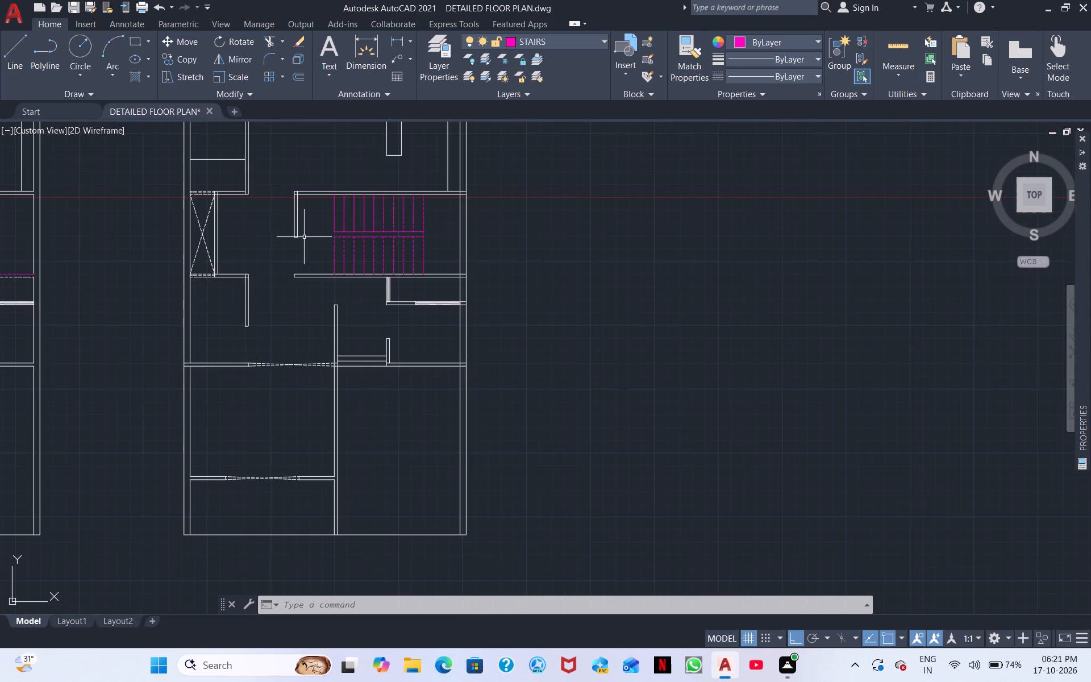
pyautogui.scroll(1, 216, 215)
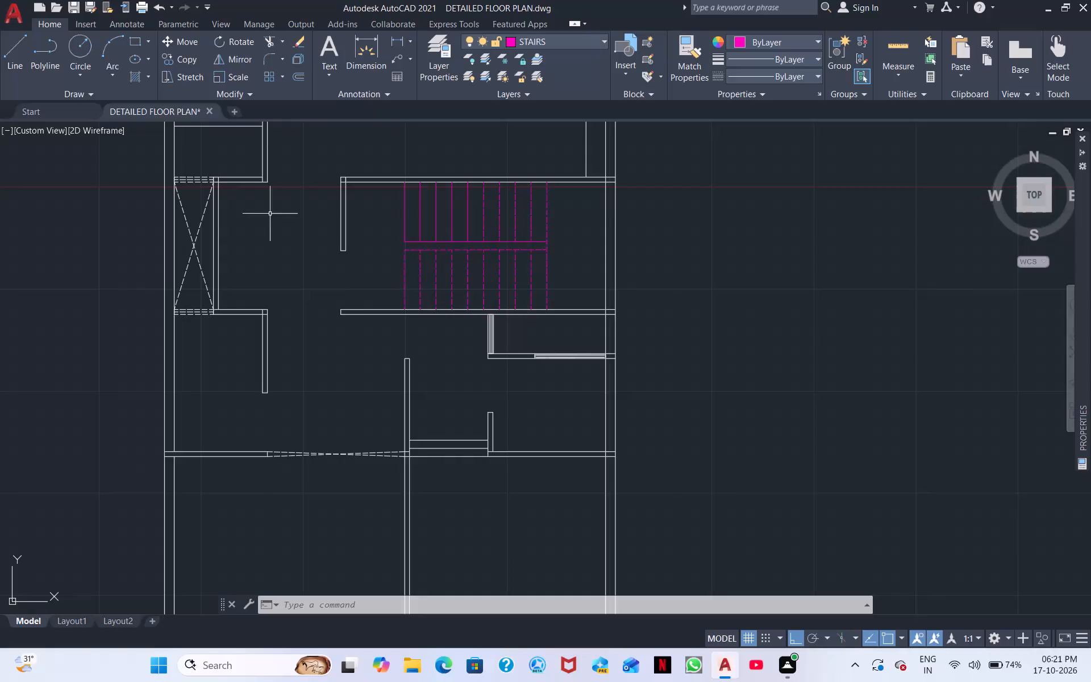
# Erase the three lines of the short wall stub west of the copied staircase, hanging from the stair room's north wall.
pyautogui.click(340, 237)
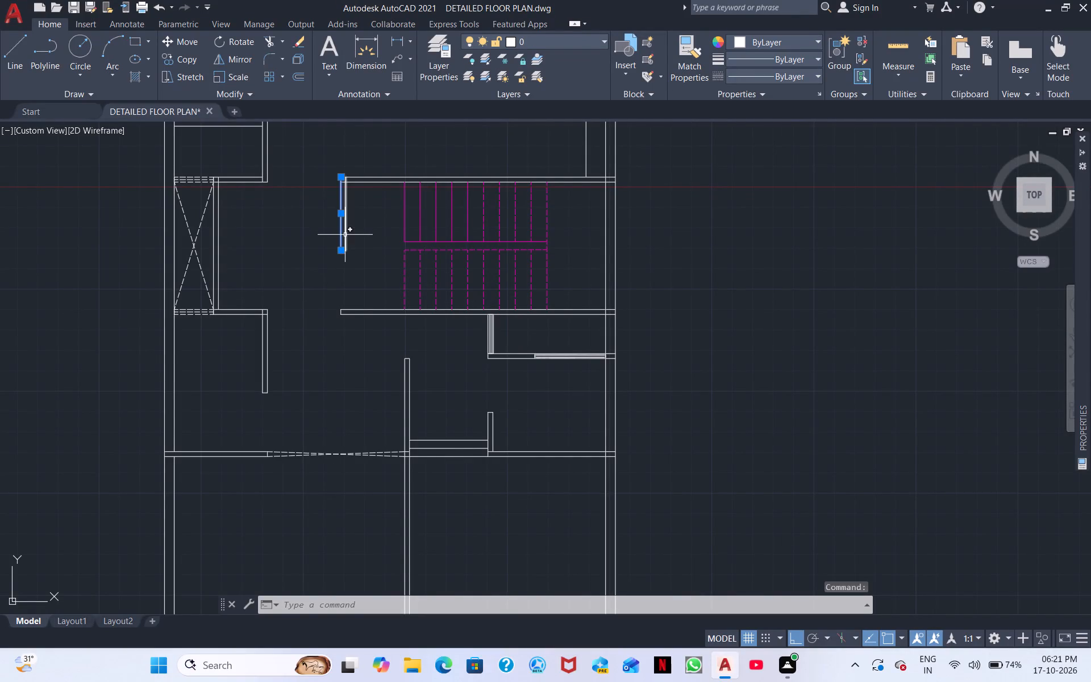
pyautogui.click(345, 234)
pyautogui.scroll(4, 321, 256)
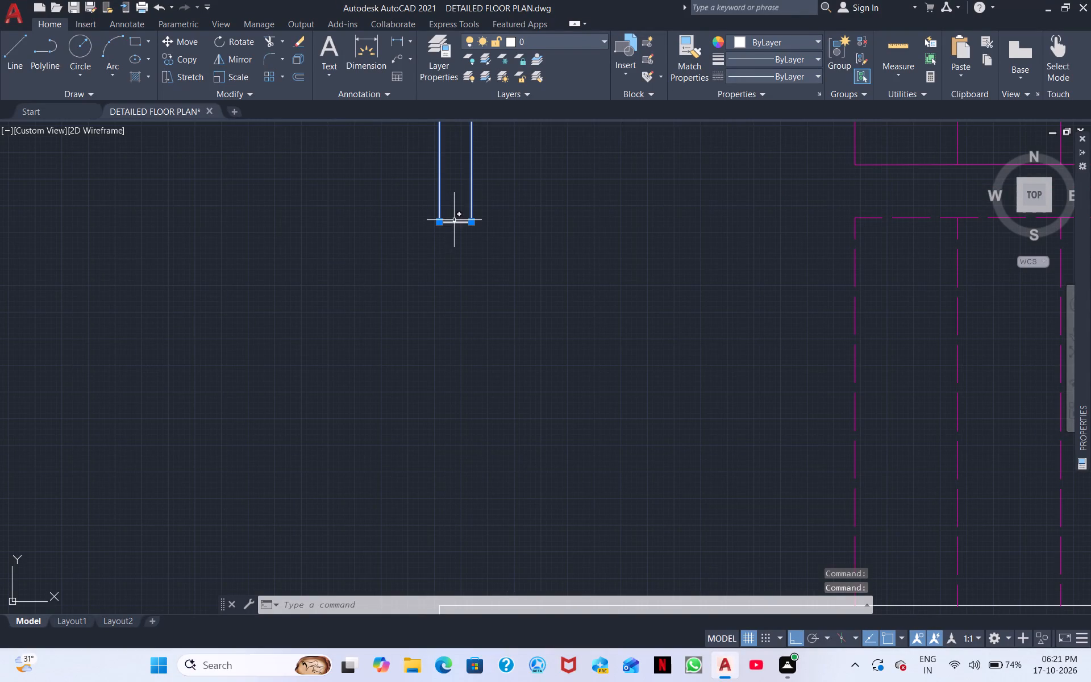
pyautogui.click(454, 220)
pyautogui.moveTo(384, 268); pyautogui.dragTo(375, 281, button='right')
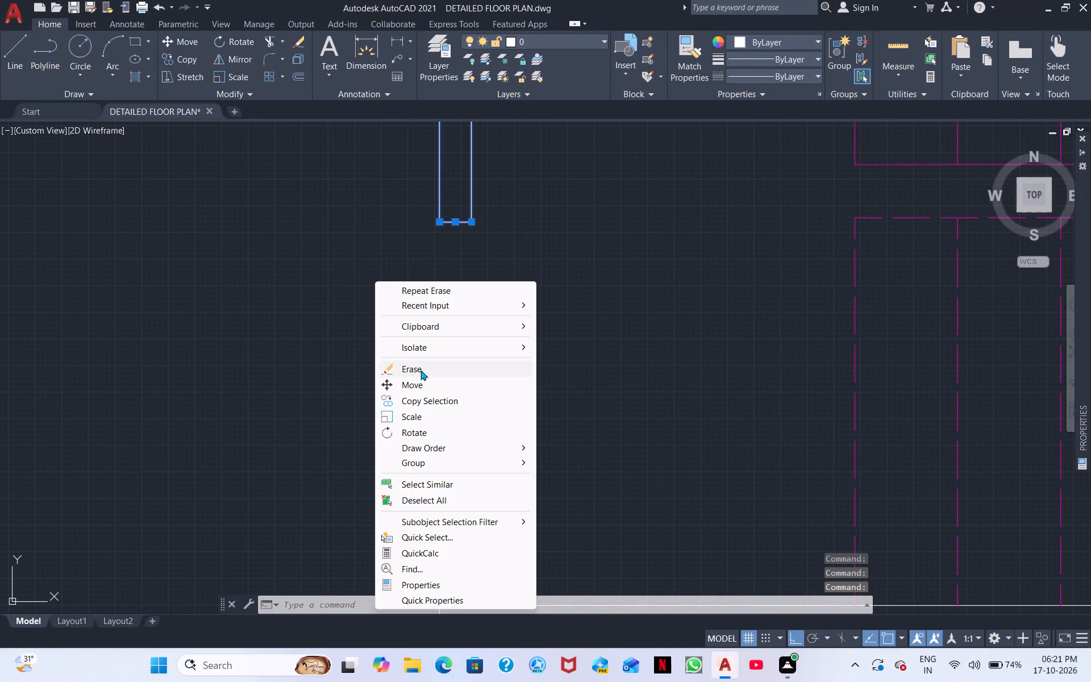
pyautogui.click(420, 370)
pyautogui.scroll(-4, 362, 332)
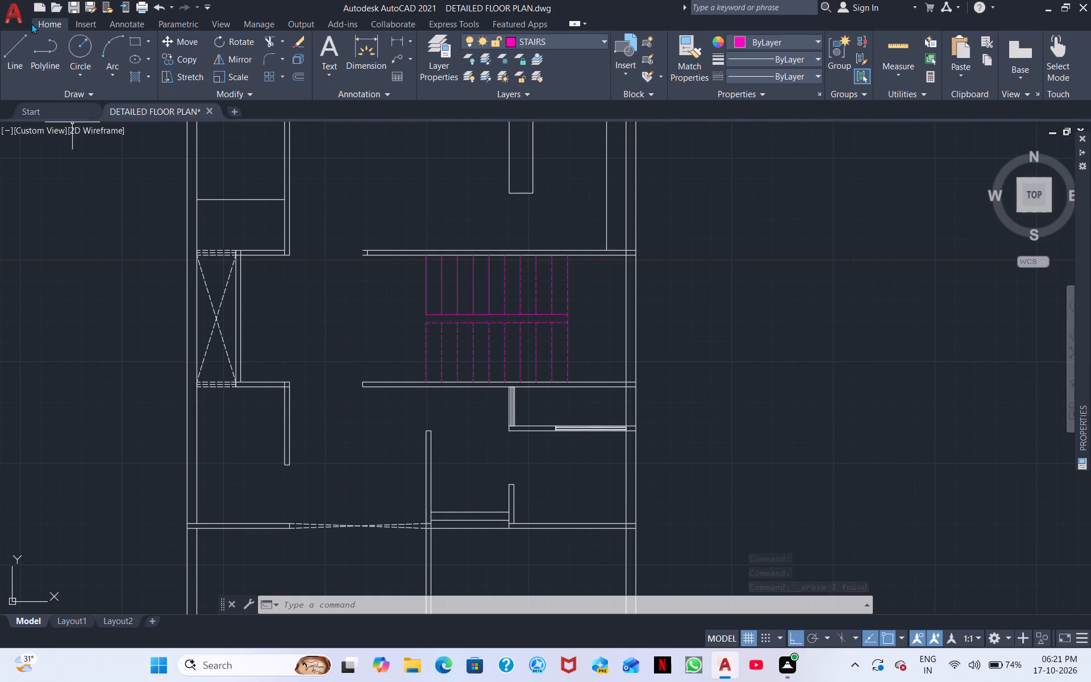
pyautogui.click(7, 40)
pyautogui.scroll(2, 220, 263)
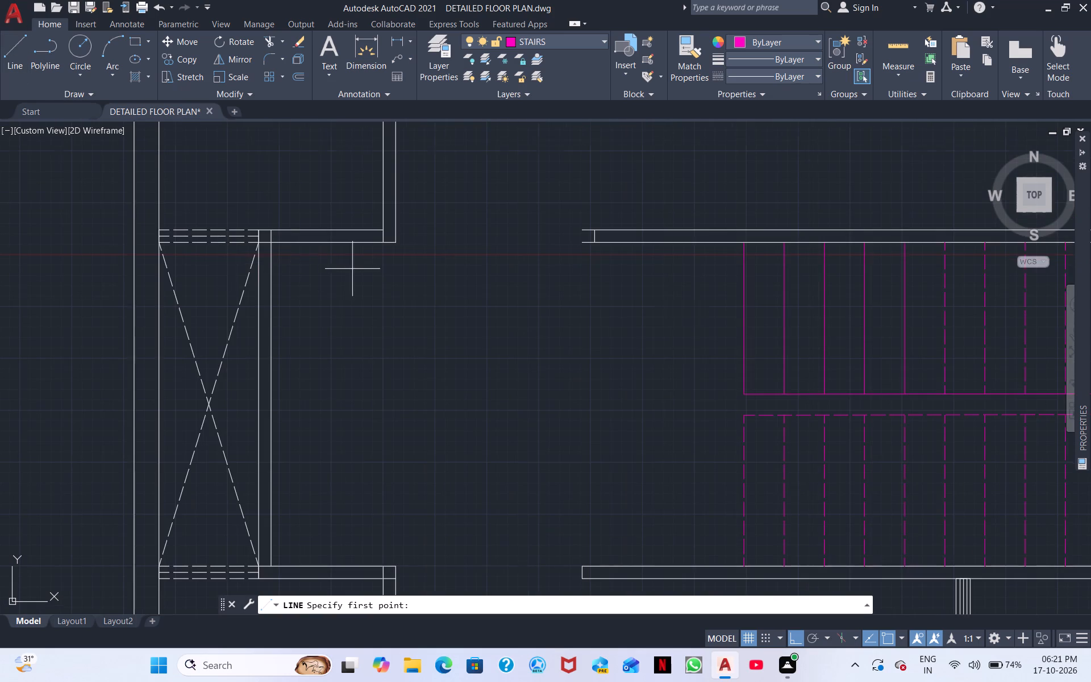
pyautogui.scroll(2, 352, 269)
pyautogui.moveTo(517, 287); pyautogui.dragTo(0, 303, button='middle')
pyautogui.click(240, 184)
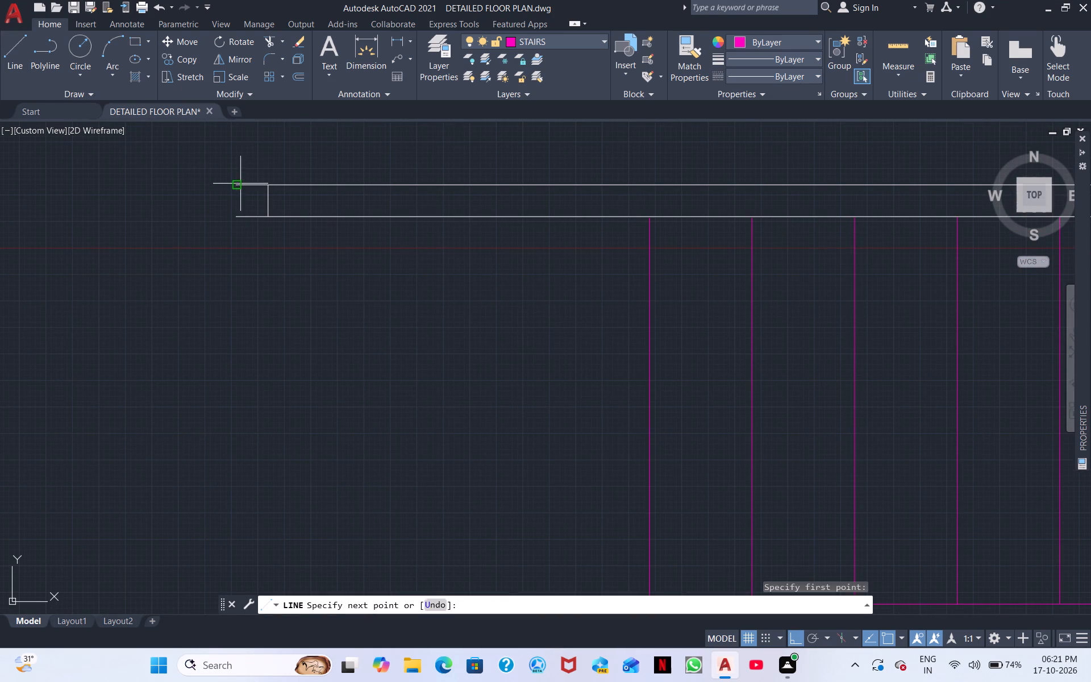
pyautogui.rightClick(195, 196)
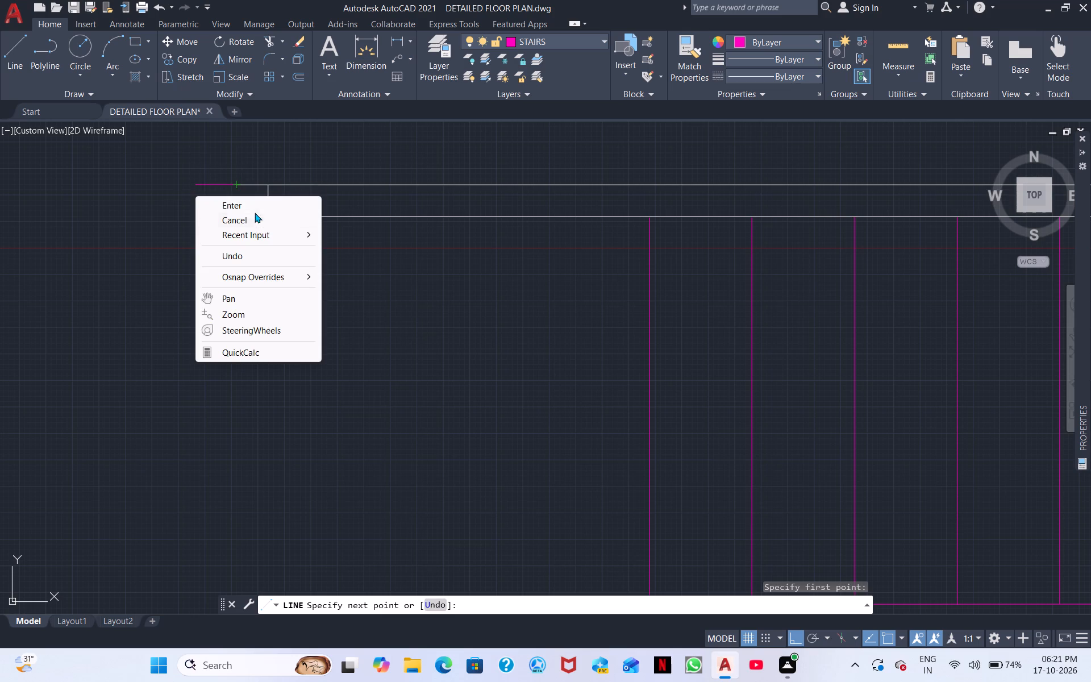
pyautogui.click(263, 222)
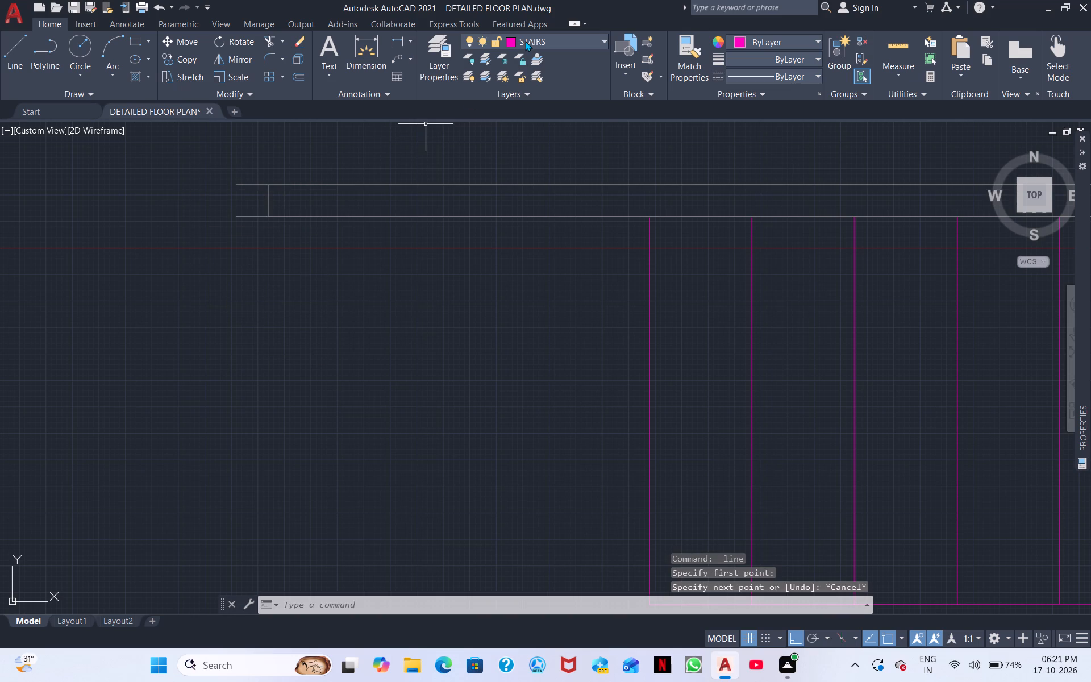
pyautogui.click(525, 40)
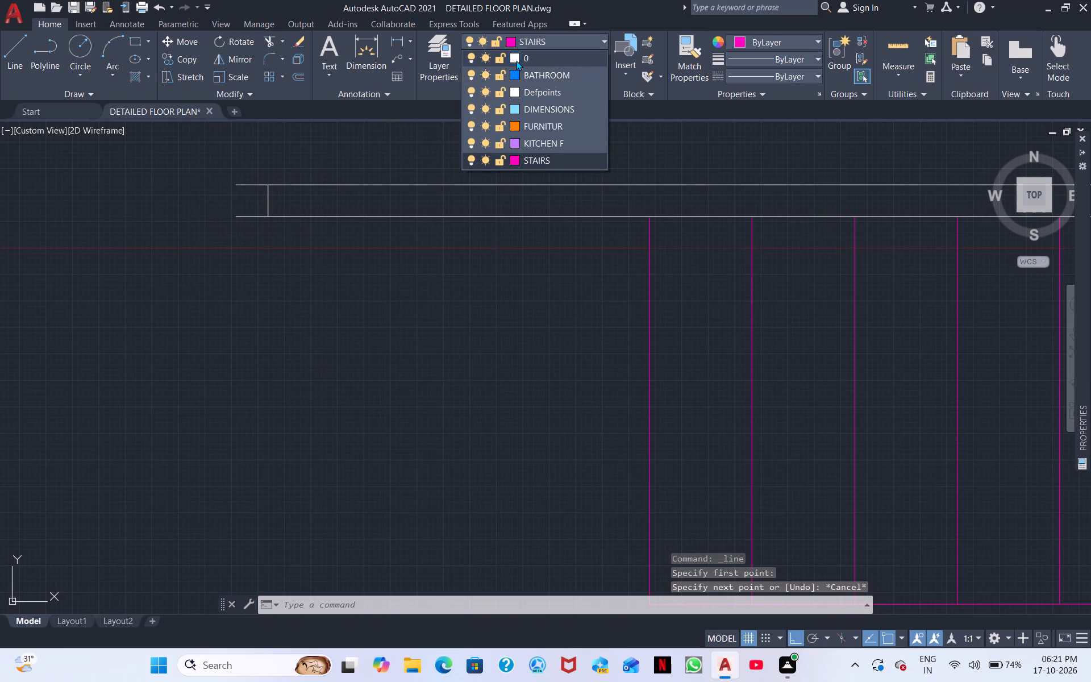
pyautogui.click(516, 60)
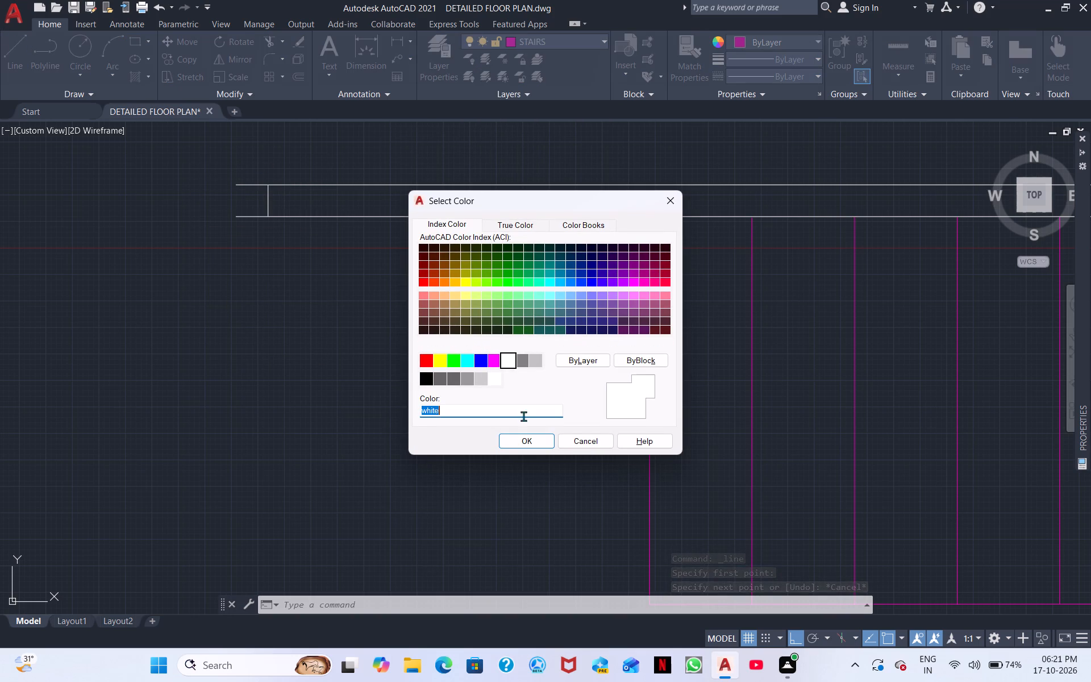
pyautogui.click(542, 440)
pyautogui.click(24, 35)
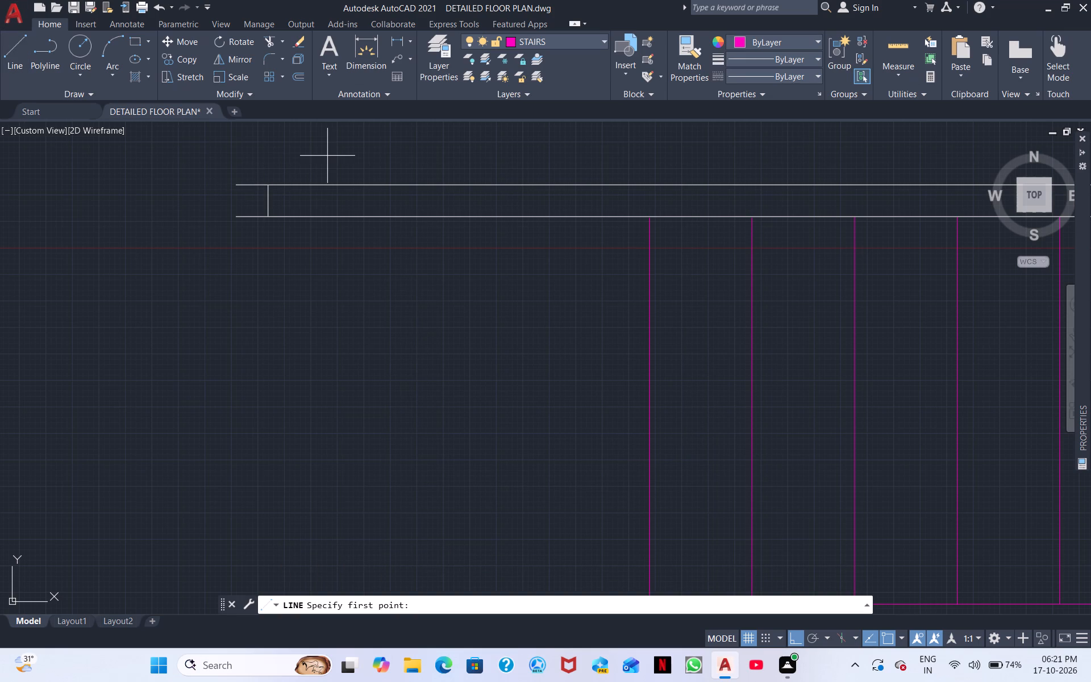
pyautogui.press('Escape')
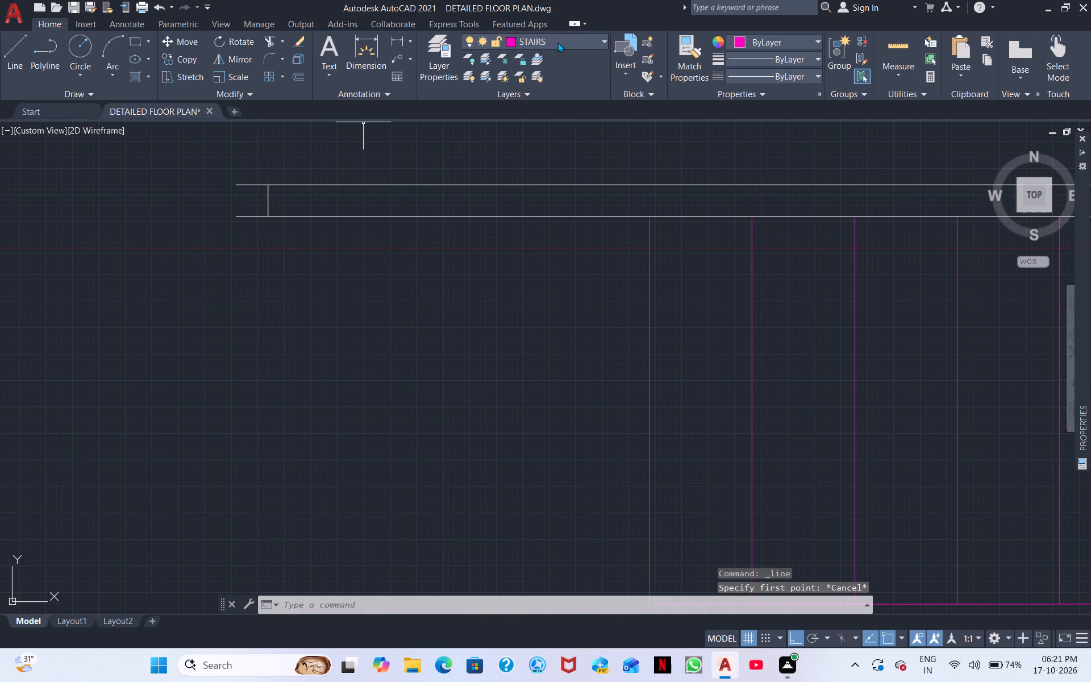
# Make layer 0 the current layer.
pyautogui.click(557, 42)
pyautogui.click(533, 60)
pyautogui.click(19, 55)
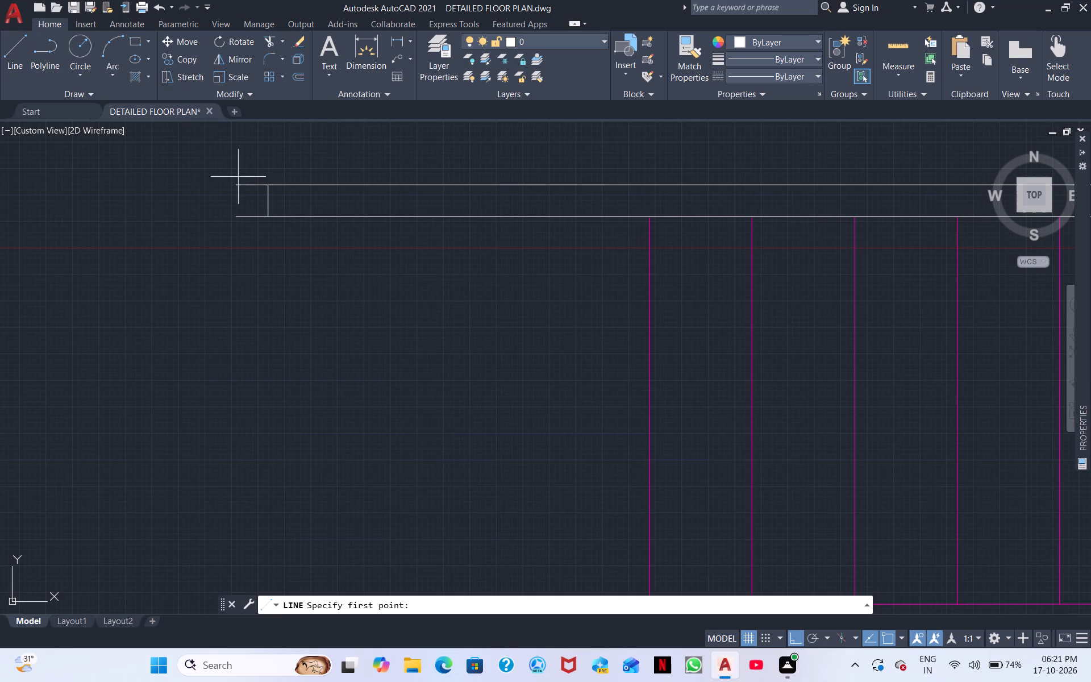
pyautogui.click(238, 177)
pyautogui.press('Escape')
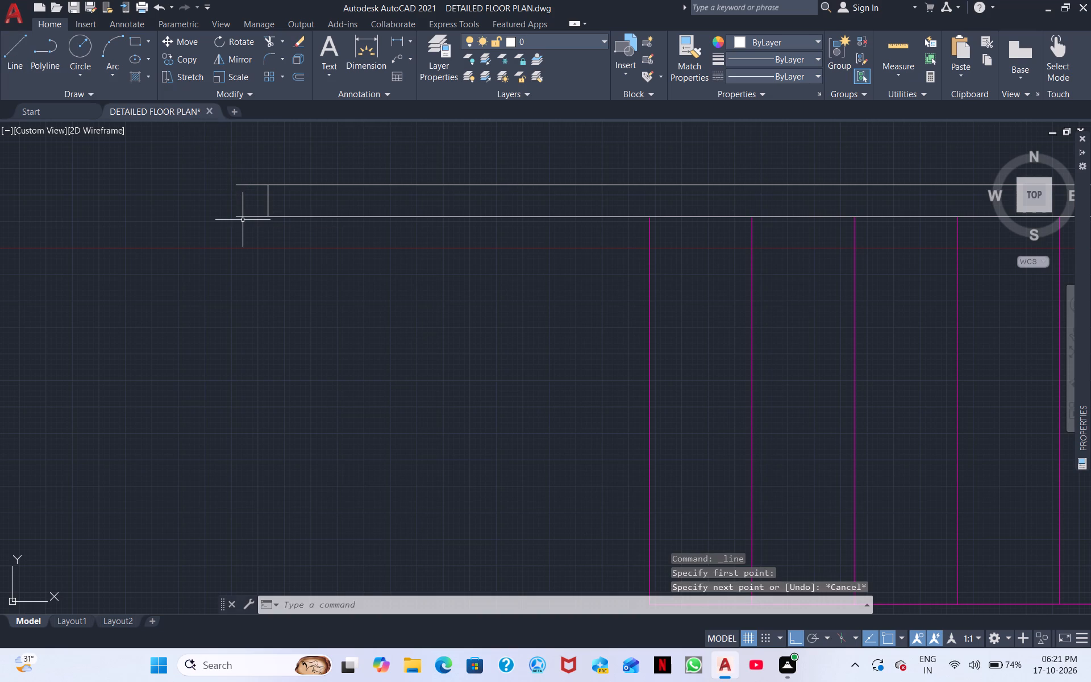
# Draw a line closing the open west end of the stair room's north wall, joining its two wall lines.
pyautogui.click(23, 61)
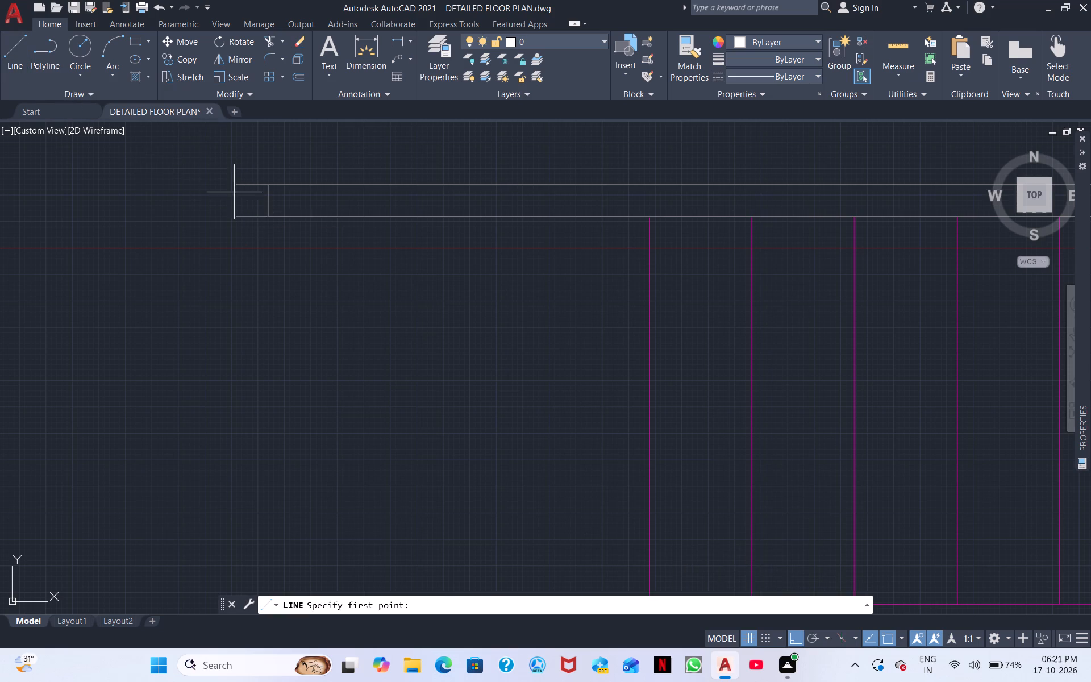
pyautogui.scroll(3, 236, 198)
pyautogui.click(227, 145)
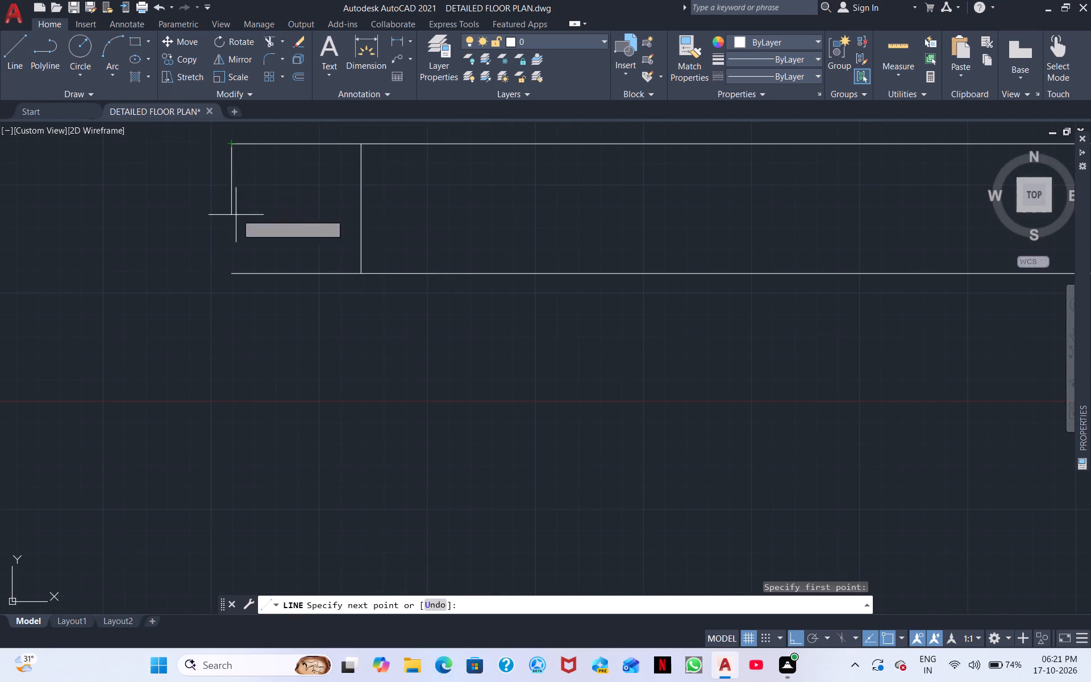
pyautogui.click(238, 273)
pyautogui.press('Escape')
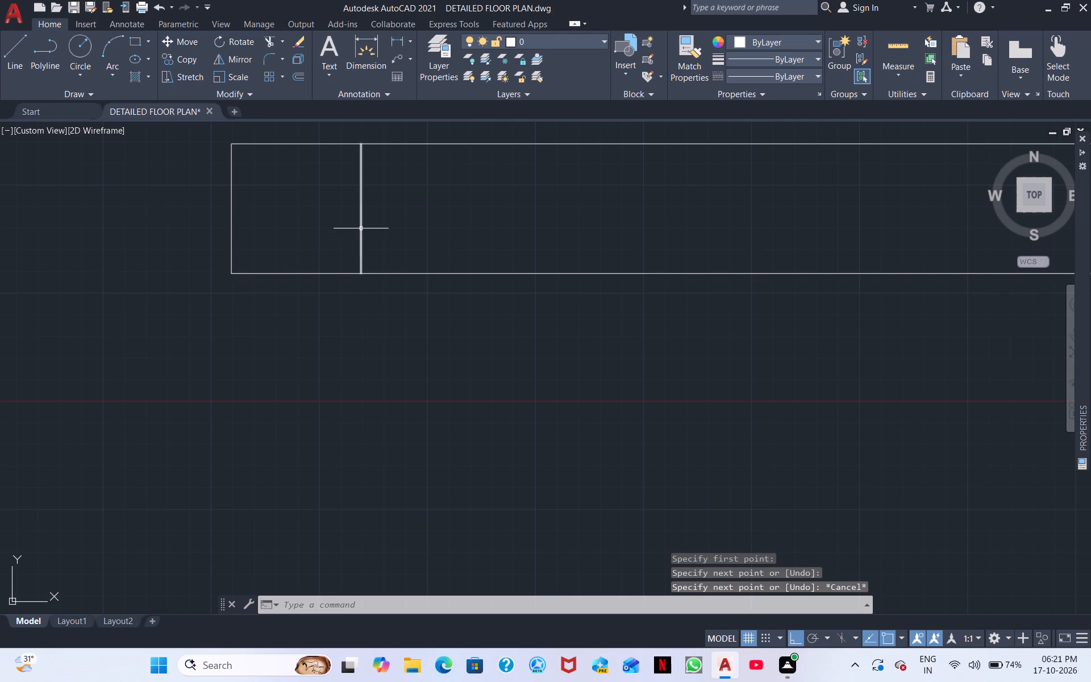
# Erase the old cross line inside the north wall, just east of the new west end line.
pyautogui.click(361, 228)
pyautogui.rightClick(396, 224)
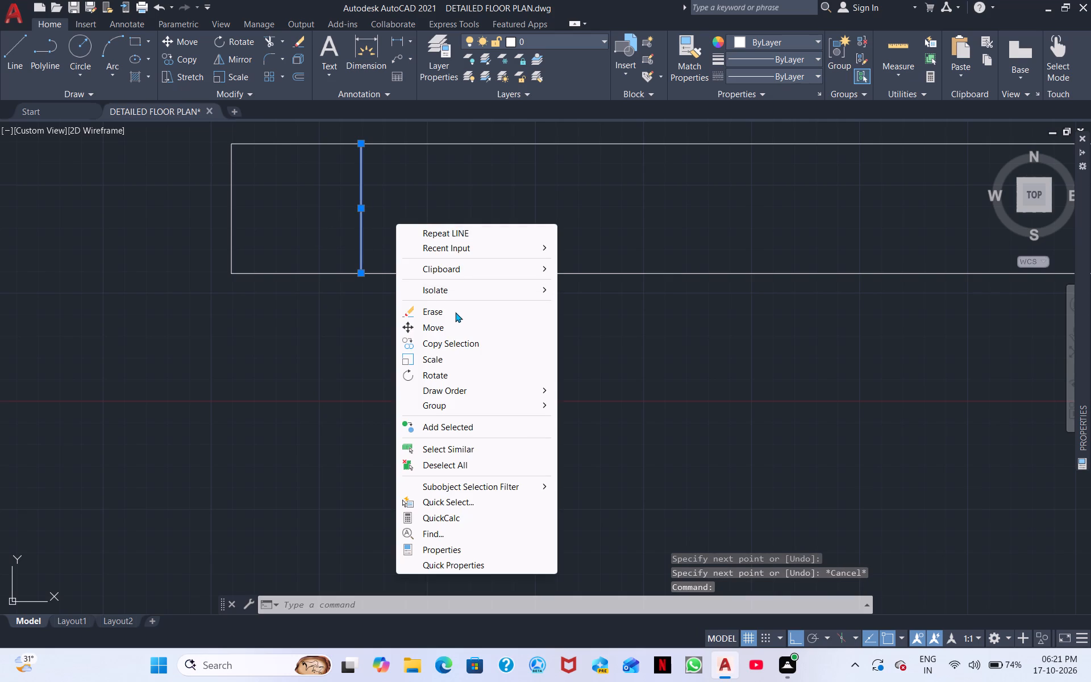
pyautogui.click(455, 311)
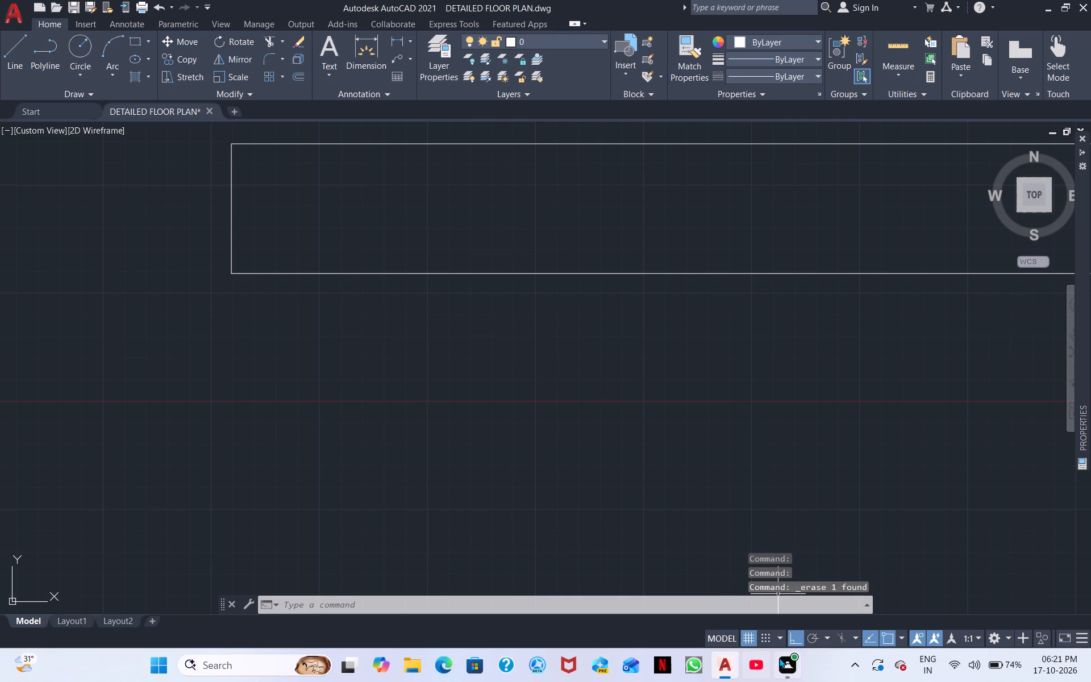
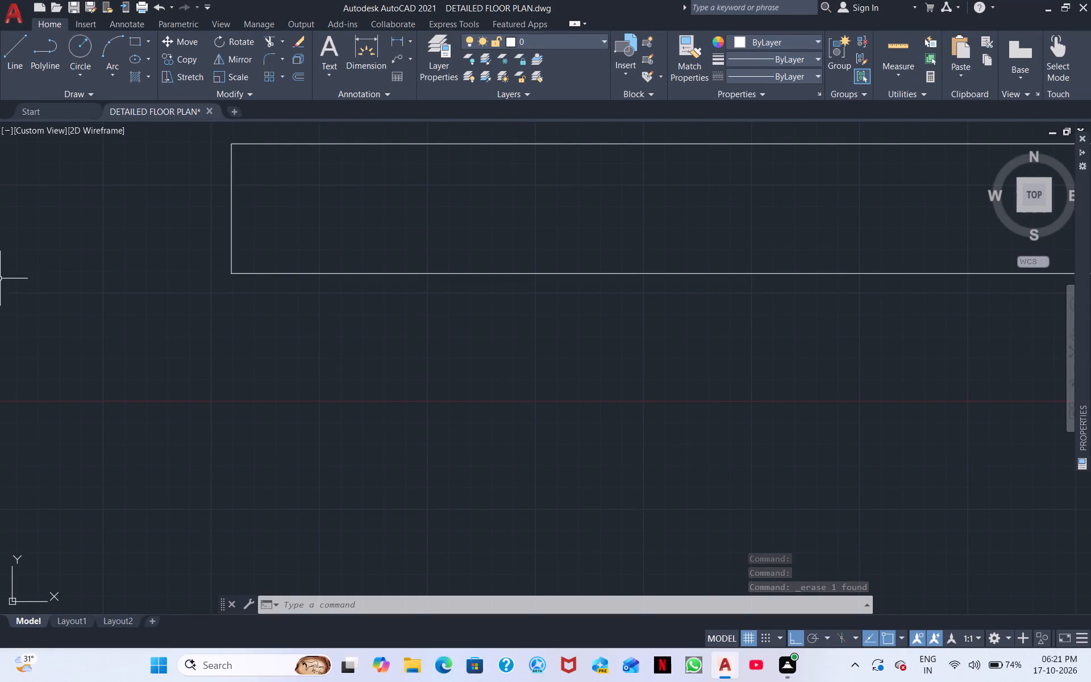
# Examine the staircase, crossed shafts and upper rooms across the two neighbouring floor plans.
pyautogui.scroll(-2, 273, 352)
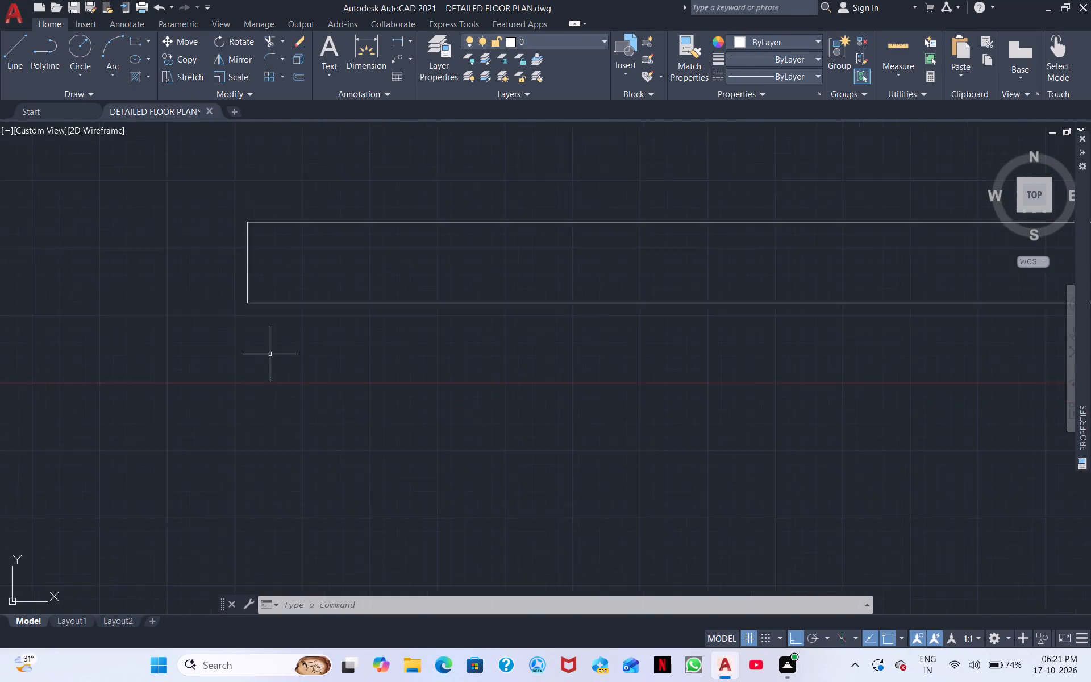
pyautogui.moveTo(293, 393); pyautogui.dragTo(145, 278, button='middle')
pyautogui.scroll(-2, 152, 297)
pyautogui.moveTo(188, 356); pyautogui.dragTo(172, 290, button='middle')
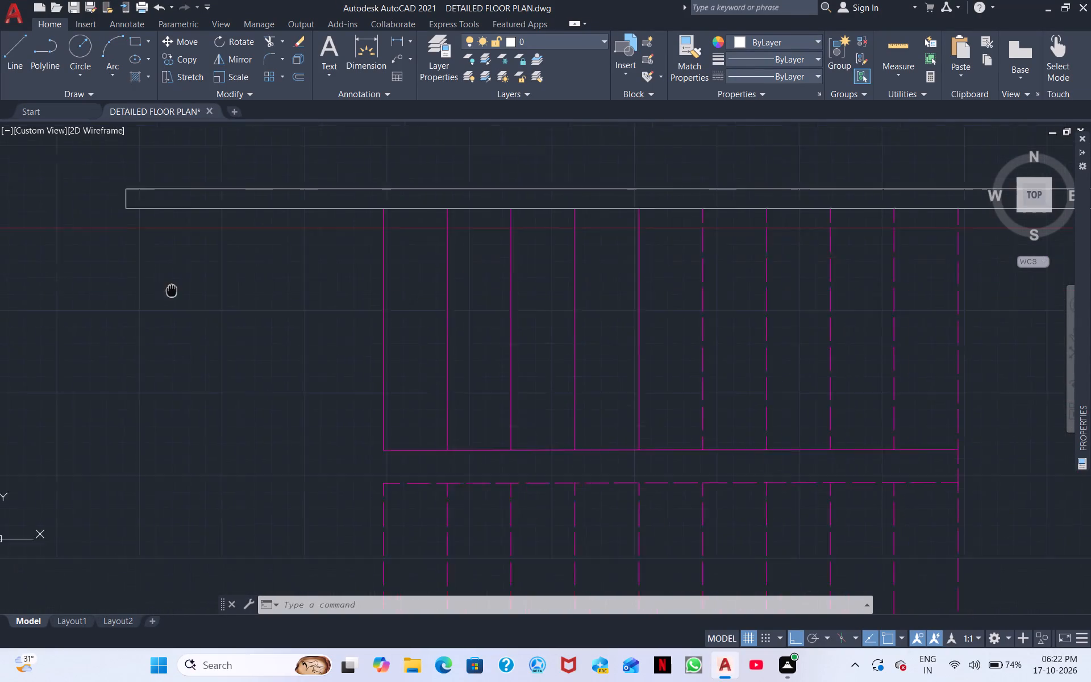
pyautogui.moveTo(172, 290); pyautogui.dragTo(159, 273, button='middle')
pyautogui.moveTo(169, 293); pyautogui.dragTo(139, 242, button='middle')
pyautogui.moveTo(184, 313); pyautogui.dragTo(292, 345, button='middle')
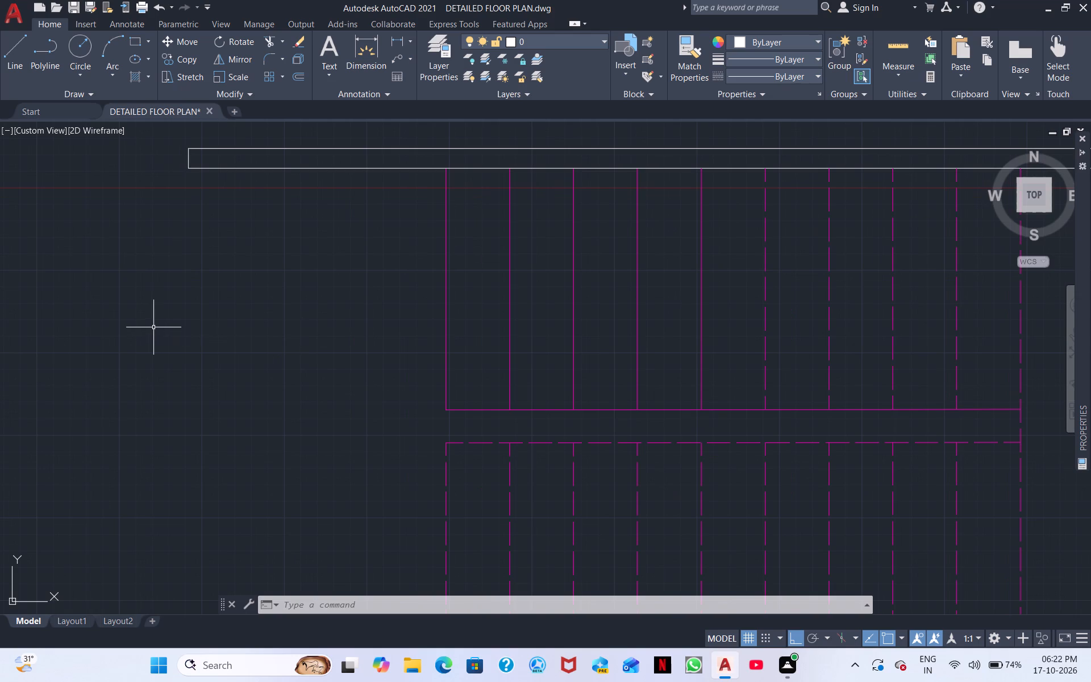
pyautogui.scroll(-1, 153, 327)
pyautogui.moveTo(198, 346); pyautogui.dragTo(198, 301, button='middle')
pyautogui.scroll(-2, 205, 319)
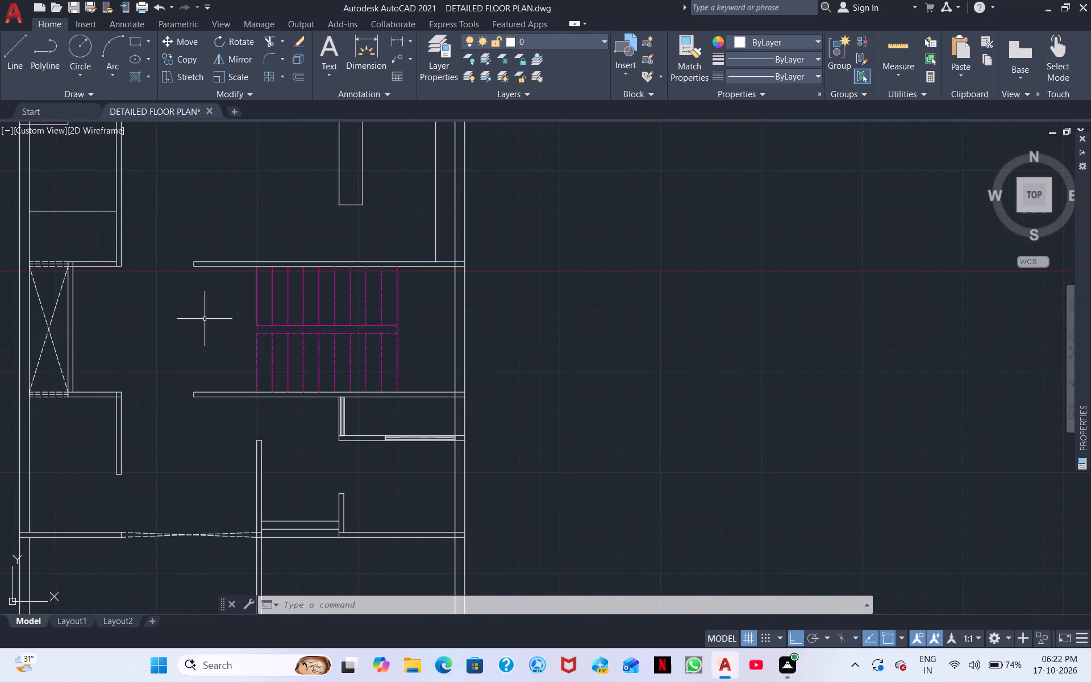
pyautogui.scroll(1, 205, 319)
pyautogui.moveTo(66, 327); pyautogui.dragTo(286, 296, button='middle')
pyautogui.scroll(-1, 284, 296)
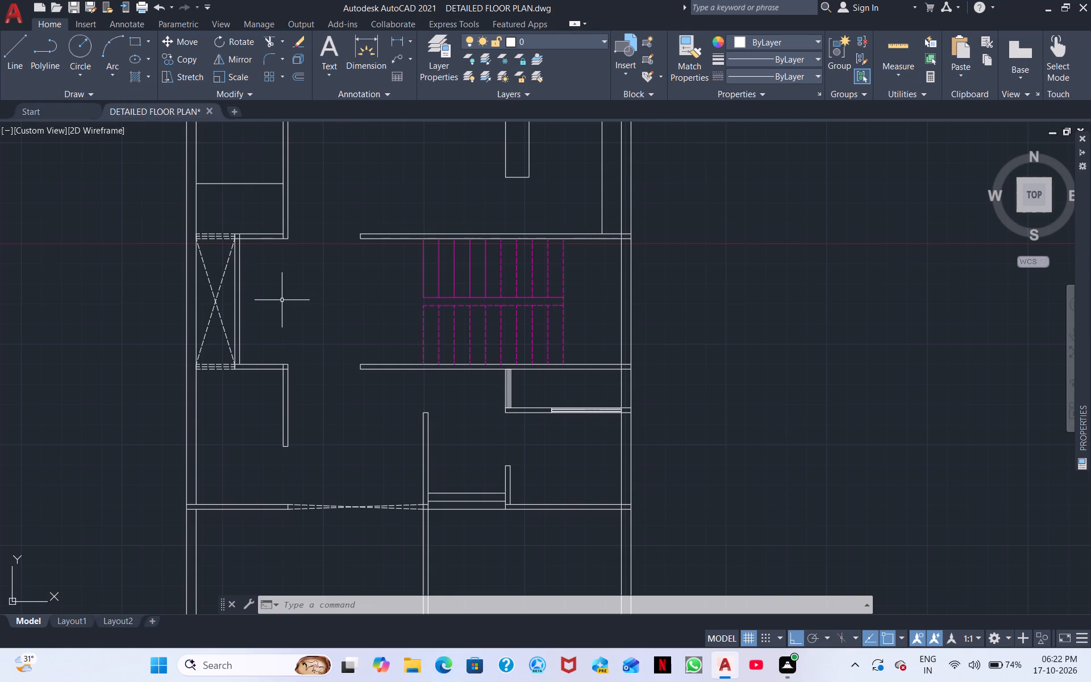
pyautogui.moveTo(282, 300); pyautogui.dragTo(485, 282, button='middle')
pyautogui.moveTo(228, 314); pyautogui.dragTo(458, 328, button='middle')
pyautogui.moveTo(360, 325); pyautogui.dragTo(457, 326, button='middle')
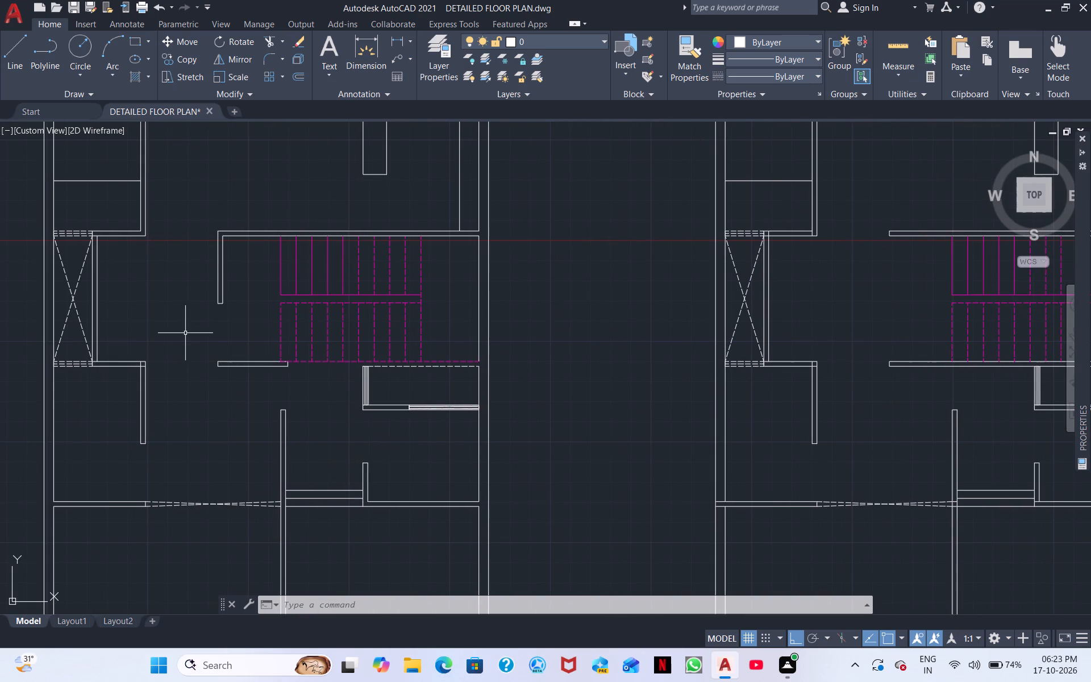
pyautogui.moveTo(152, 290); pyautogui.dragTo(234, 375, button='middle')
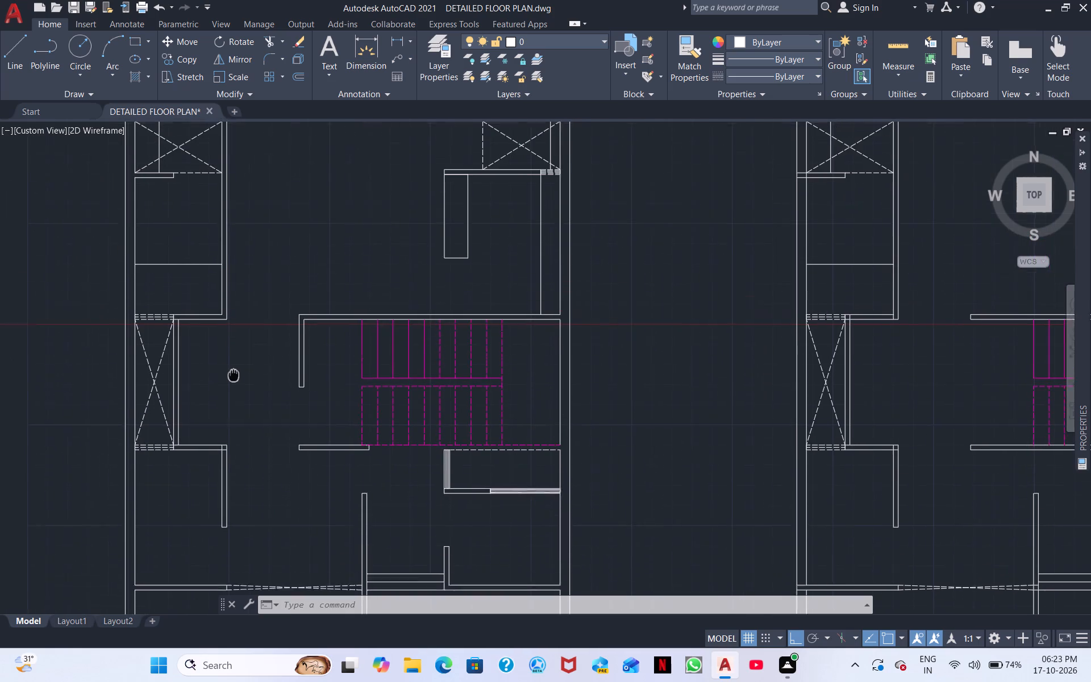
pyautogui.moveTo(234, 375); pyautogui.dragTo(227, 424, button='middle')
pyautogui.moveTo(243, 314); pyautogui.dragTo(267, 413, button='middle')
pyautogui.moveTo(287, 382); pyautogui.dragTo(269, 497, button='middle')
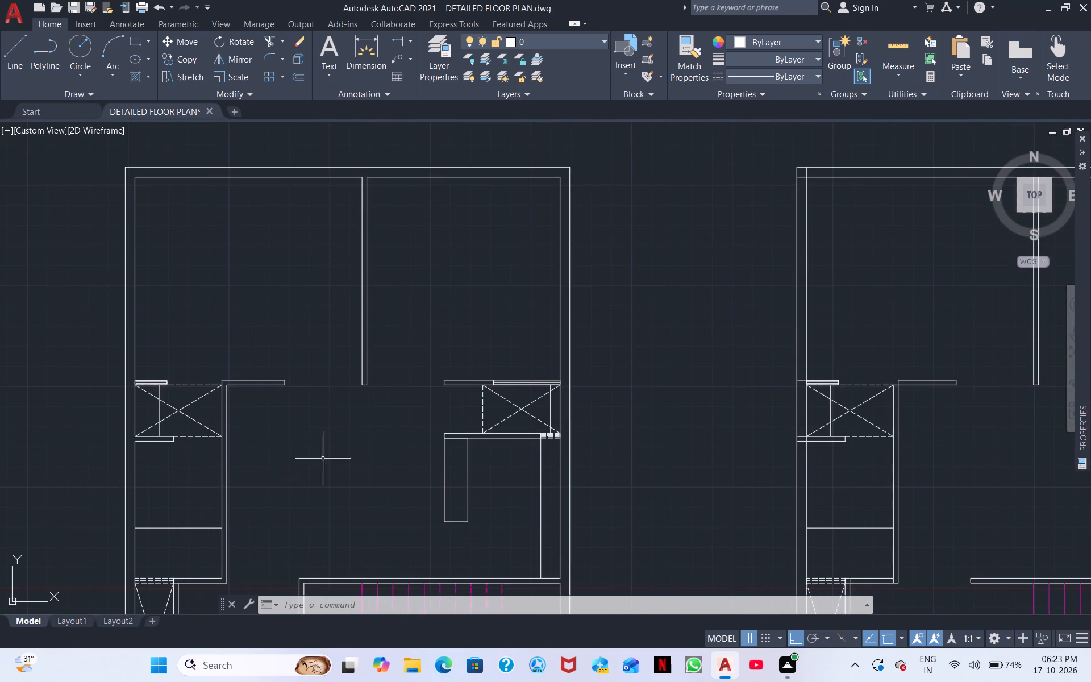
pyautogui.moveTo(338, 447); pyautogui.dragTo(313, 473, button='middle')
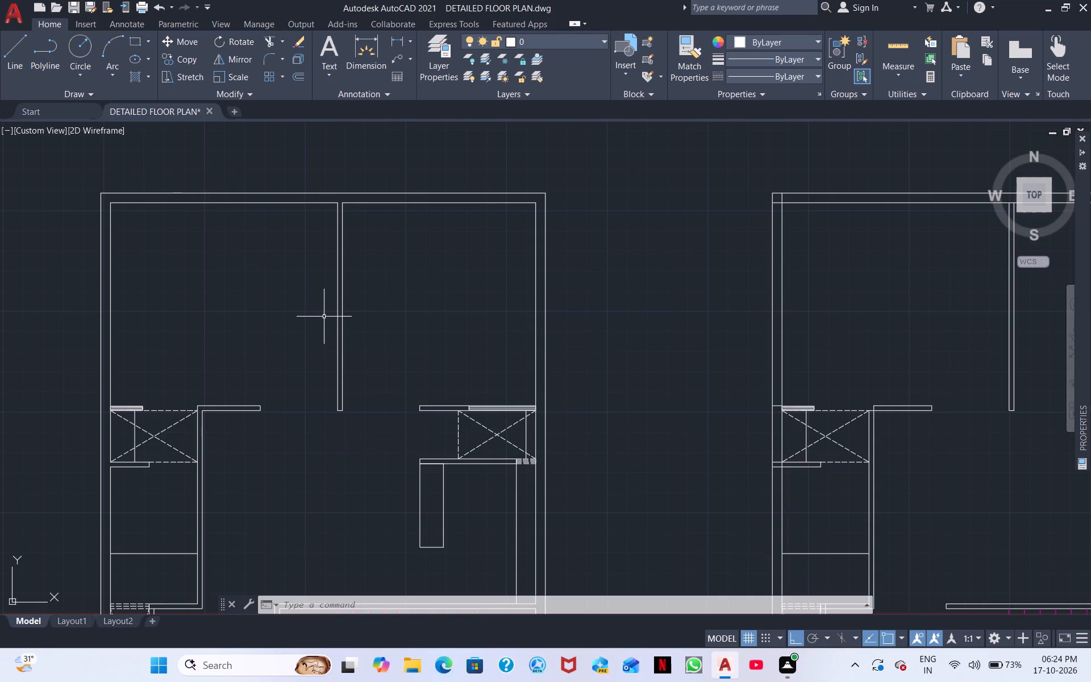
pyautogui.scroll(-1, 385, 350)
pyautogui.moveTo(399, 327); pyautogui.dragTo(413, 282, button='middle')
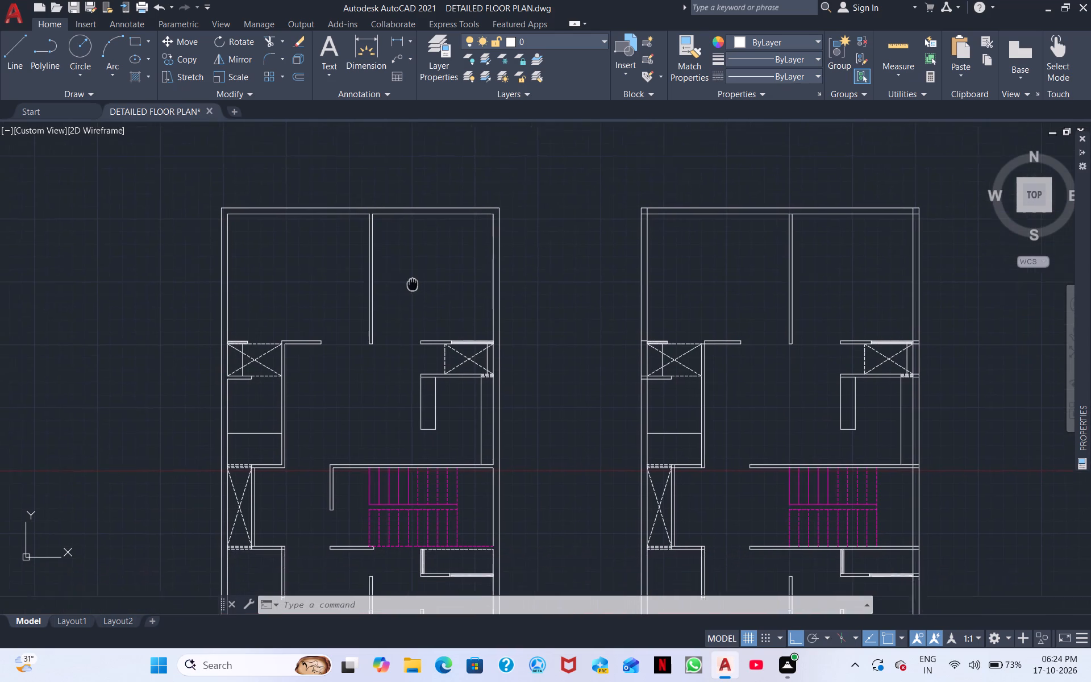
pyautogui.moveTo(413, 282); pyautogui.dragTo(417, 257, button='middle')
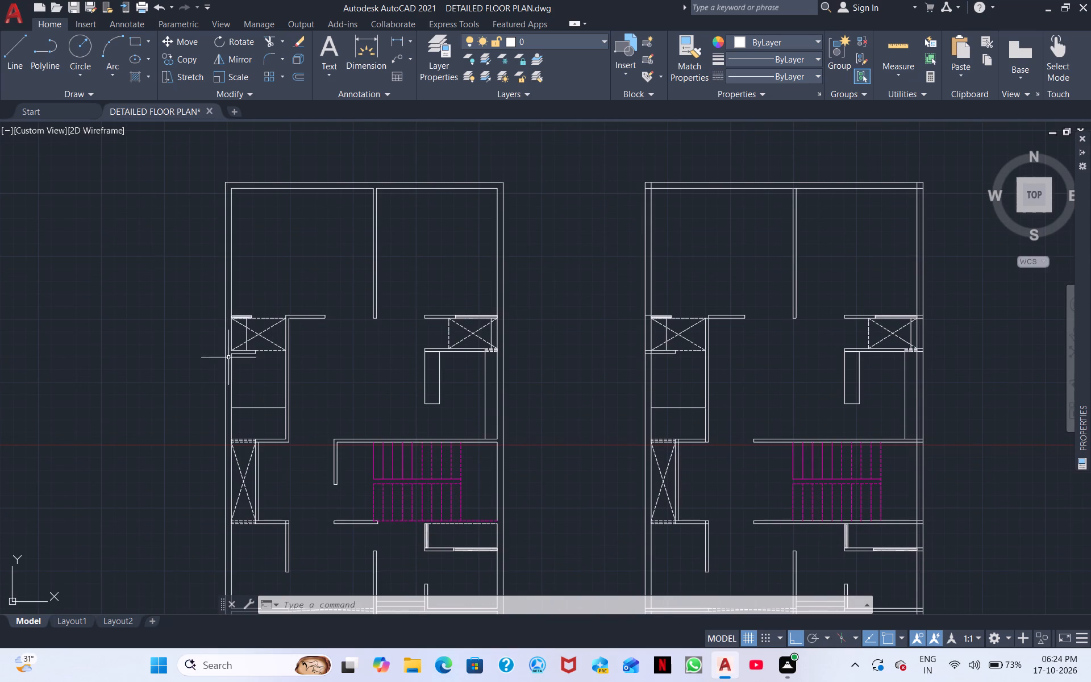
# Assign the two vertical lines bounding the crossed shaft west of the stairs in the left-hand plan to the BATHROOM layer.
pyautogui.scroll(1, 268, 407)
pyautogui.moveTo(283, 461); pyautogui.dragTo(305, 395, button='middle')
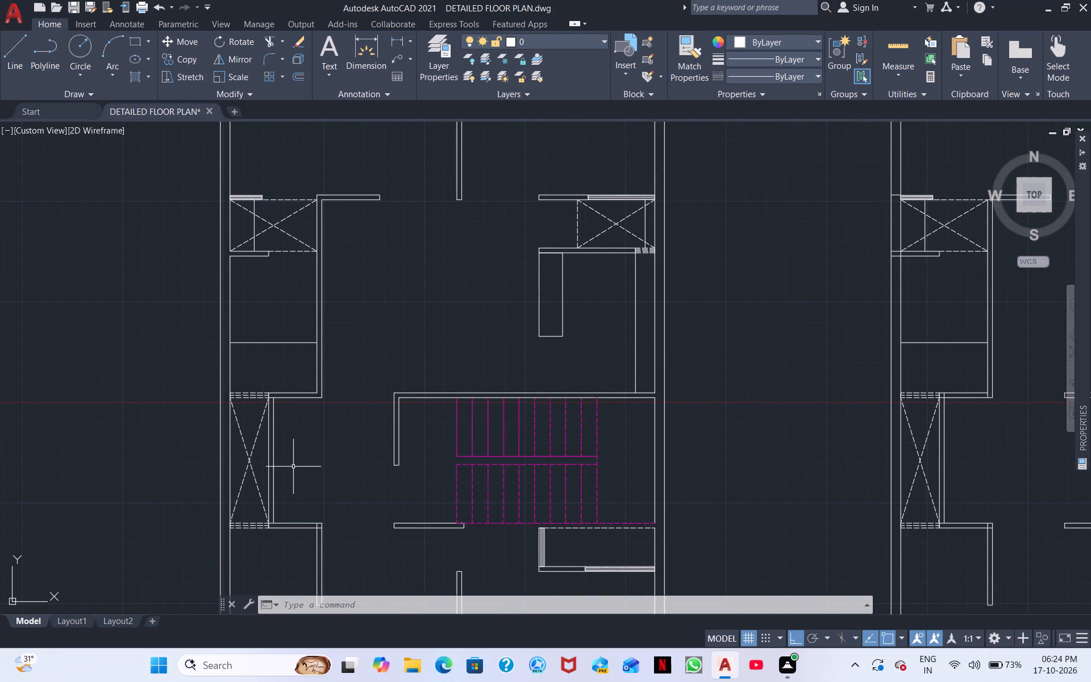
pyautogui.click(293, 469)
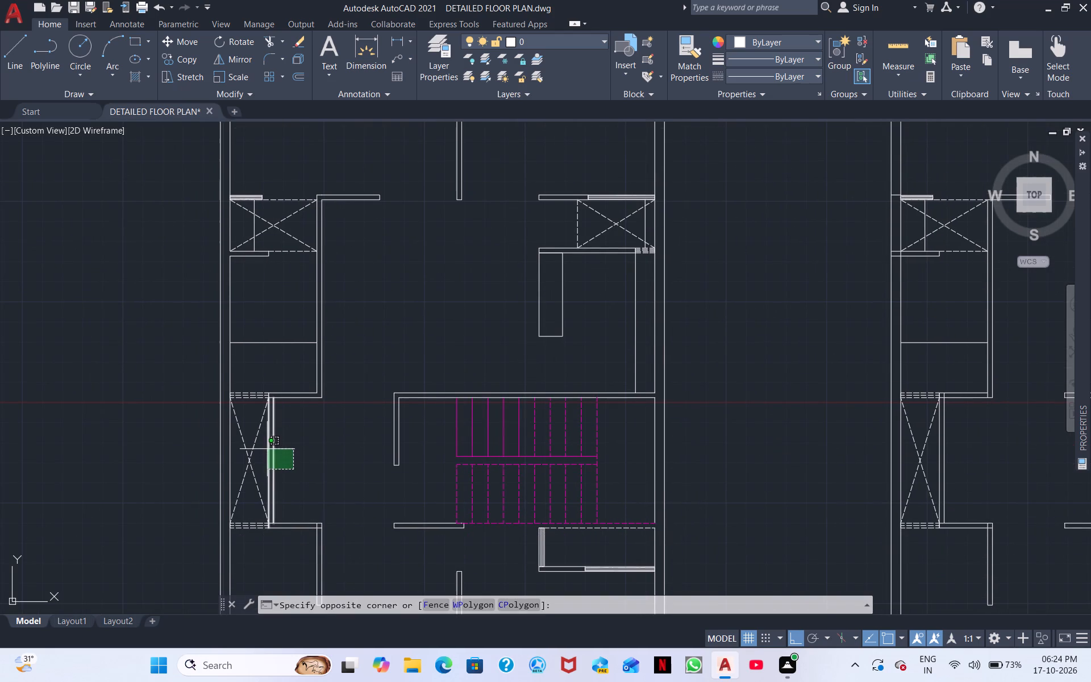
pyautogui.click(267, 449)
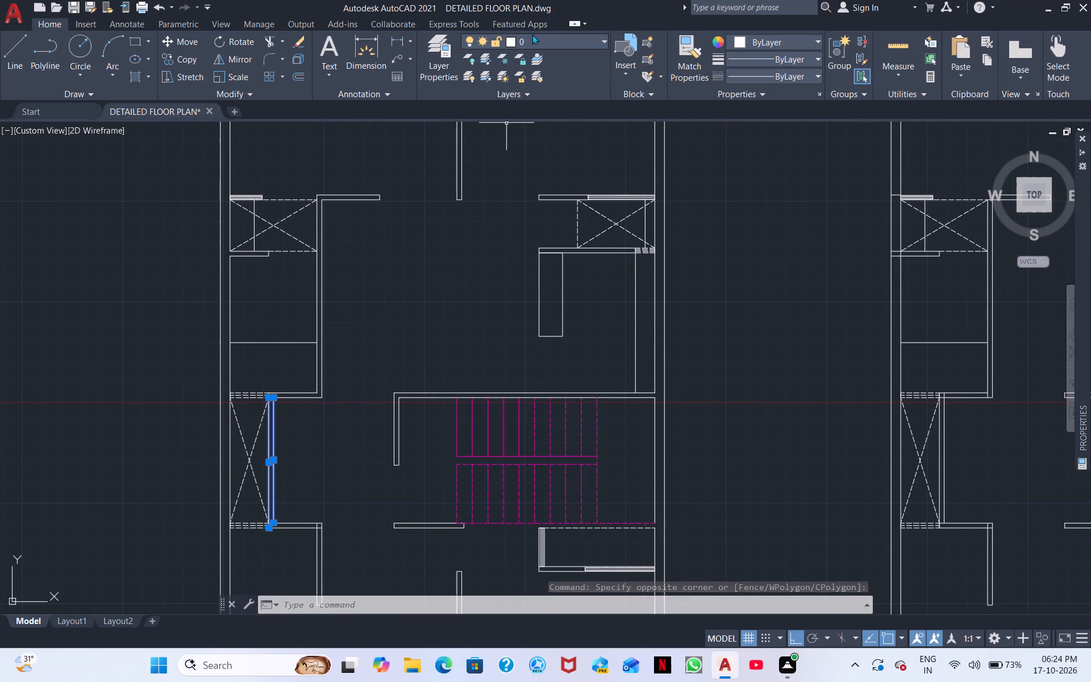
pyautogui.click(557, 34)
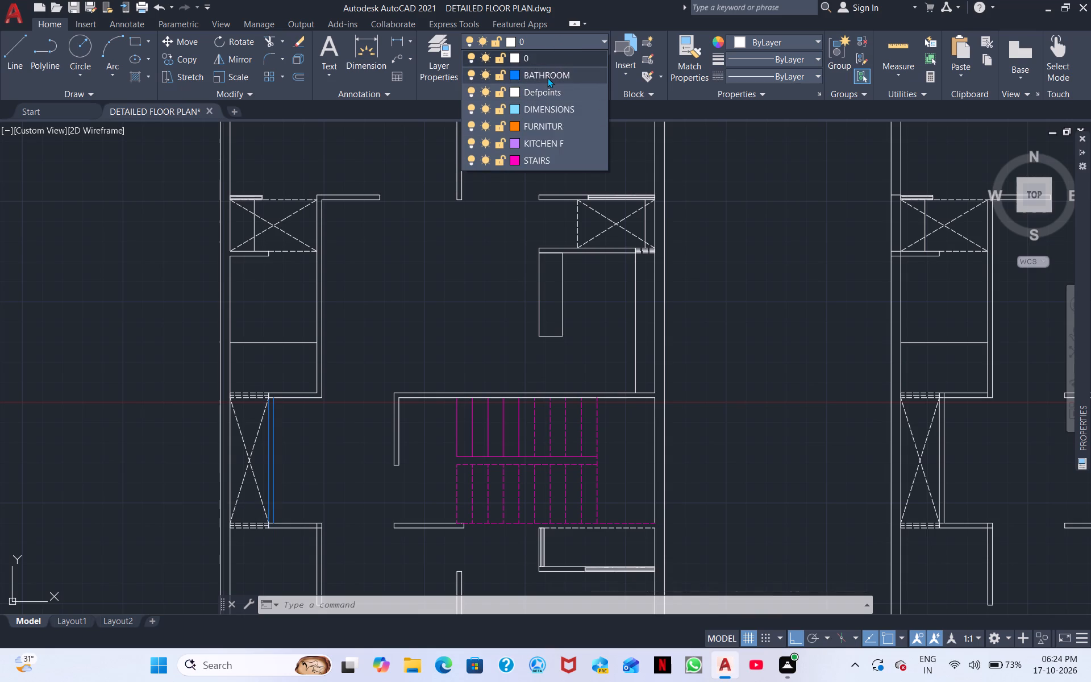
pyautogui.click(547, 77)
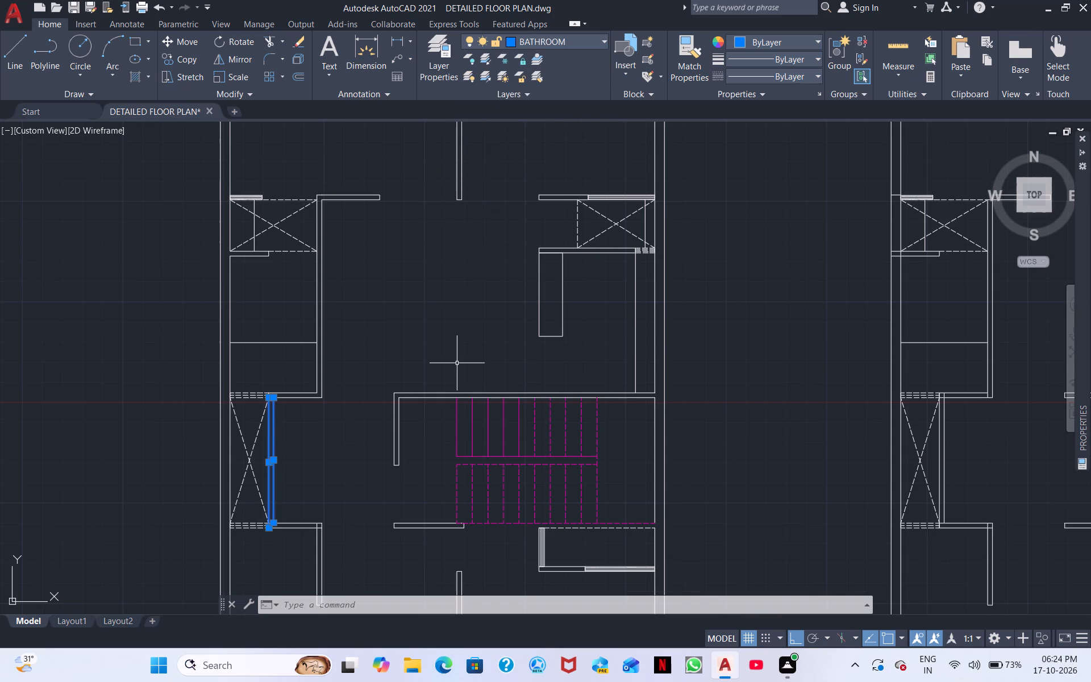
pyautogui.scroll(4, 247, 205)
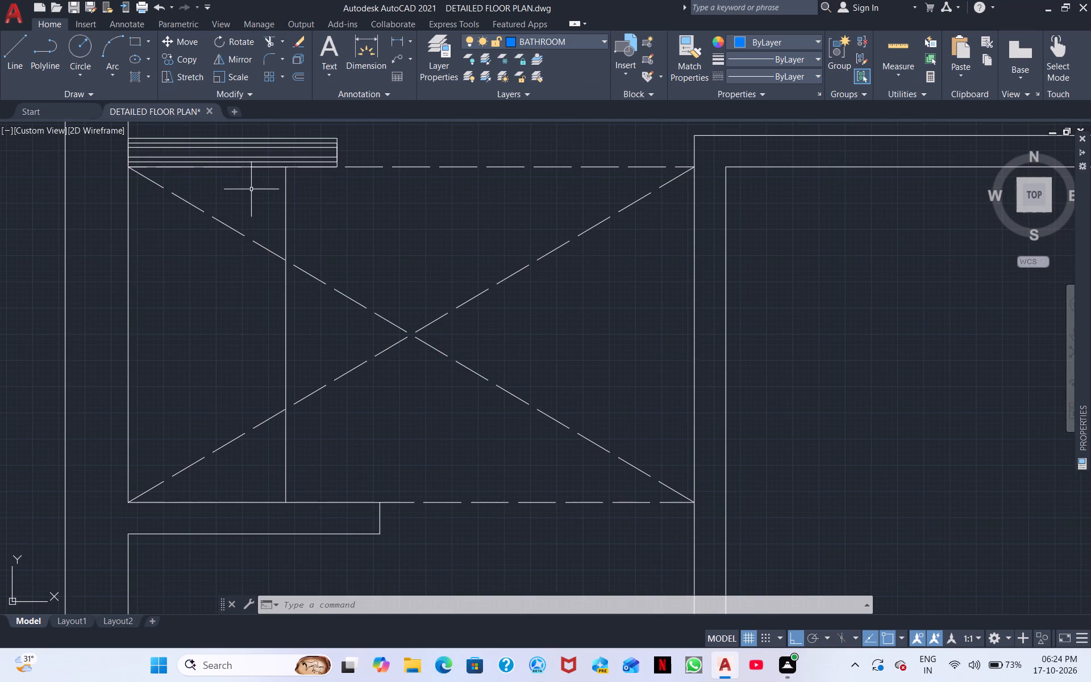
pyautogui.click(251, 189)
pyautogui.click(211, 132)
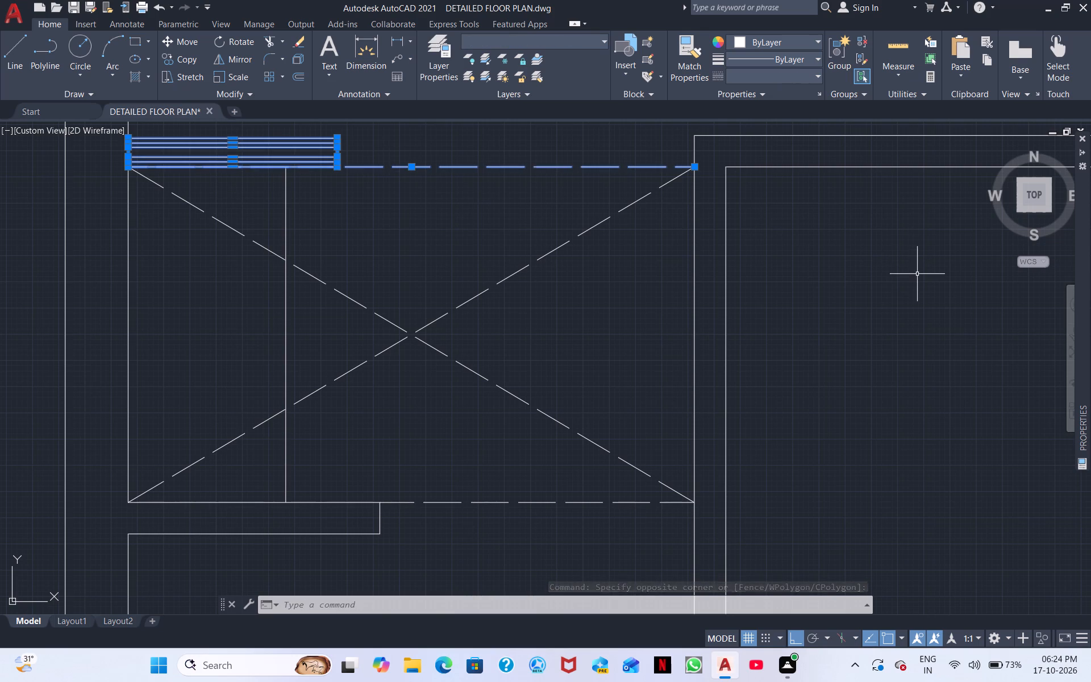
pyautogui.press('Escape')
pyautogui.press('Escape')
# Select the nested window rectangles above the northwest crossed shaft, plus all similar objects in the drawing.
pyautogui.moveTo(613, 184); pyautogui.dragTo(621, 207, button='middle')
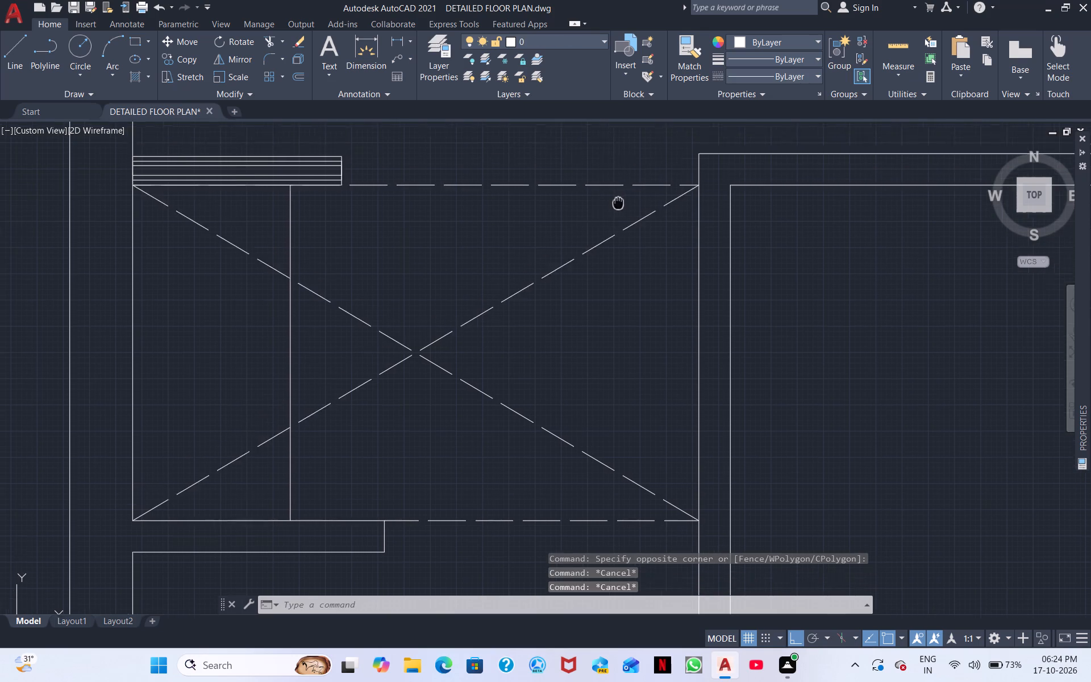
pyautogui.moveTo(621, 207); pyautogui.dragTo(883, 327, button='middle')
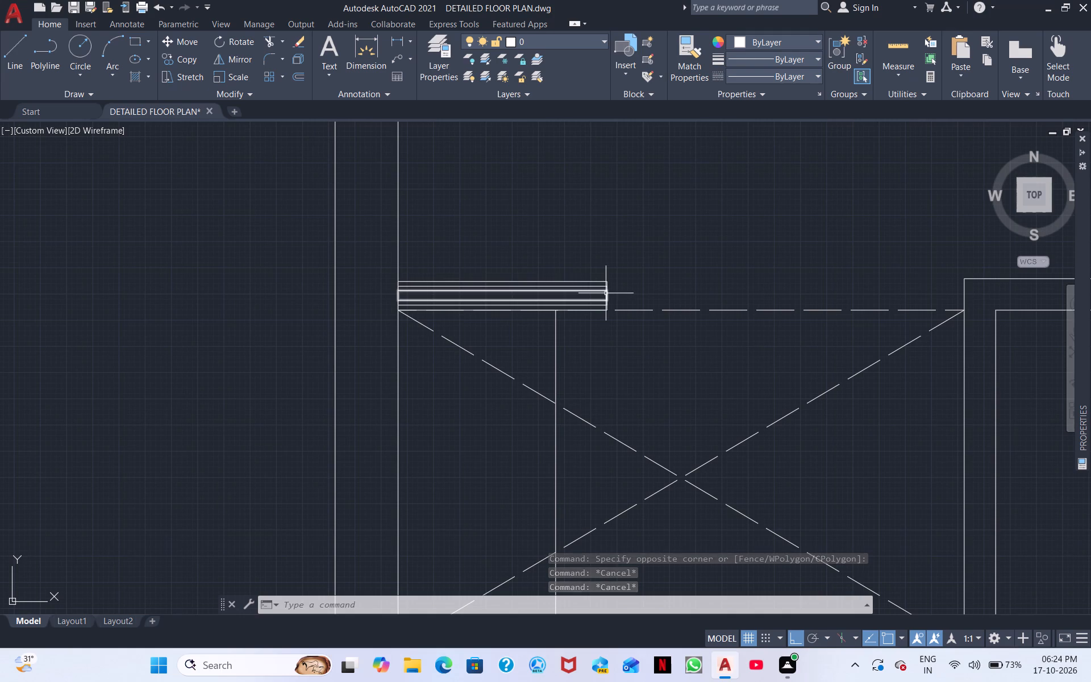
pyautogui.scroll(2, 553, 273)
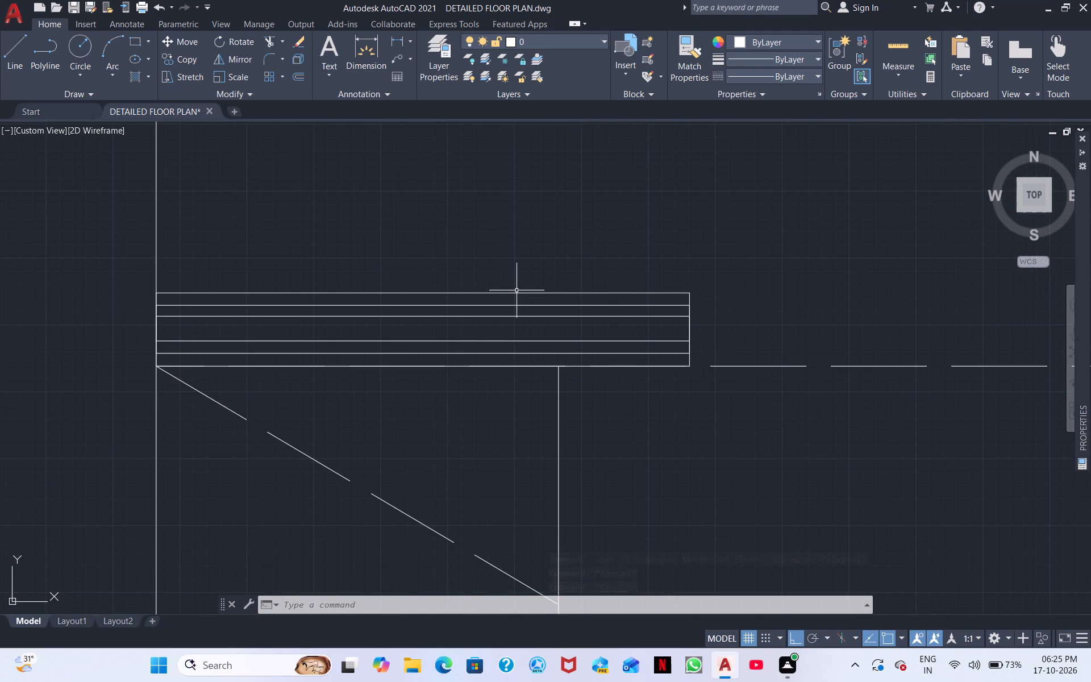
pyautogui.click(517, 292)
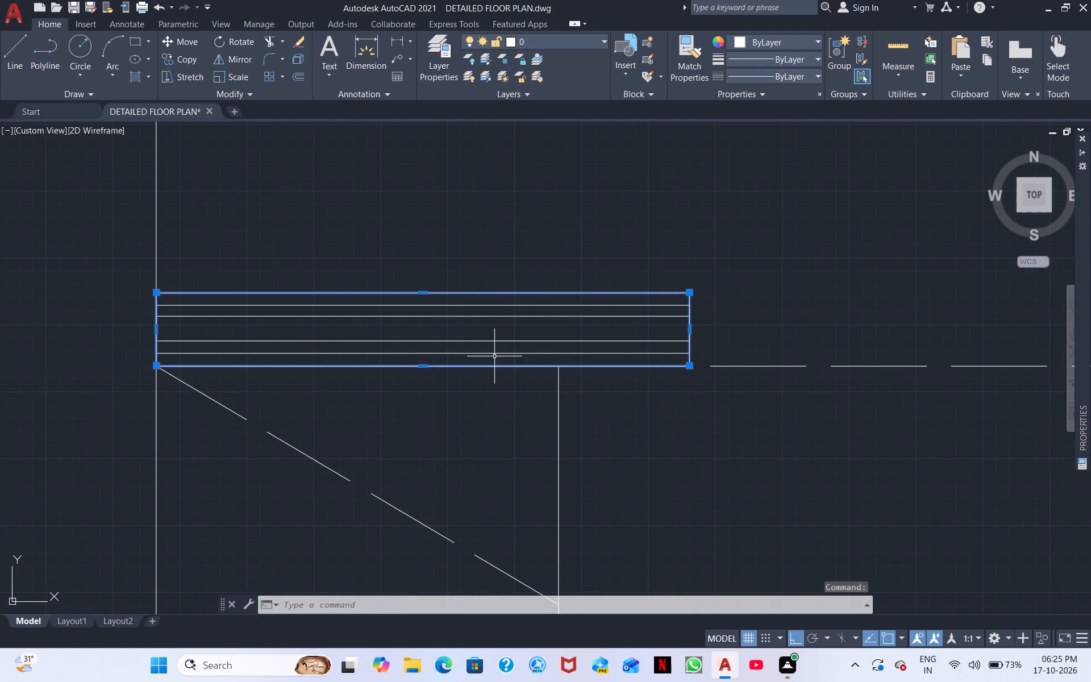
pyautogui.click(494, 356)
pyautogui.click(442, 300)
pyautogui.scroll(-1, 636, 197)
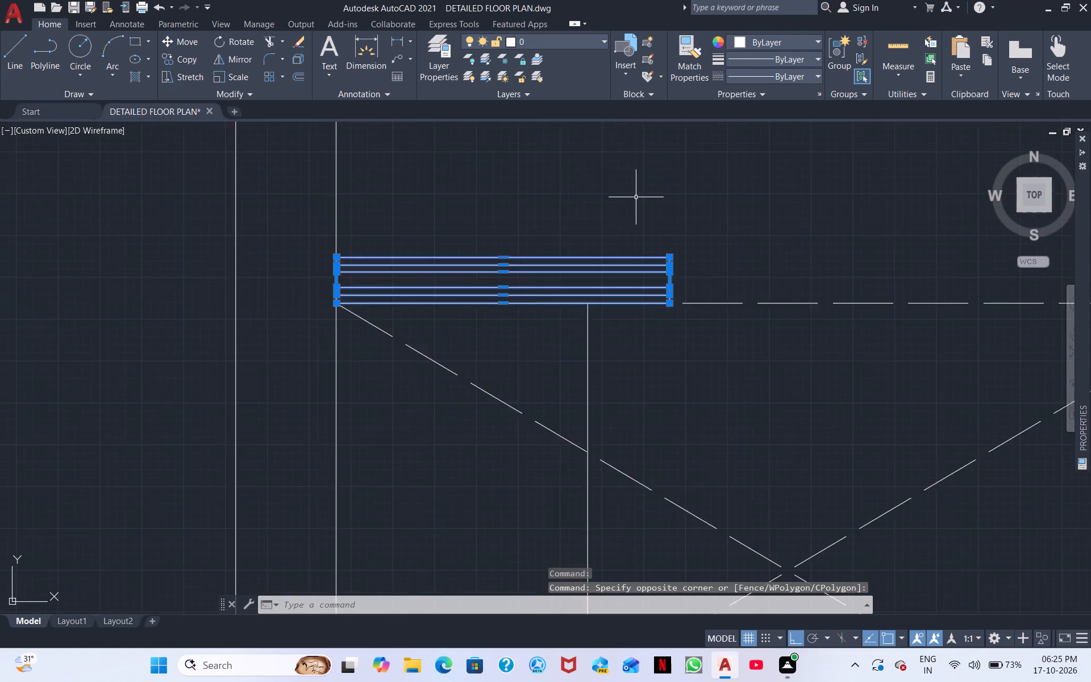
pyautogui.scroll(-1, 636, 197)
pyautogui.moveTo(817, 313); pyautogui.dragTo(459, 296, button='middle')
pyautogui.moveTo(822, 341); pyautogui.dragTo(572, 320, button='middle')
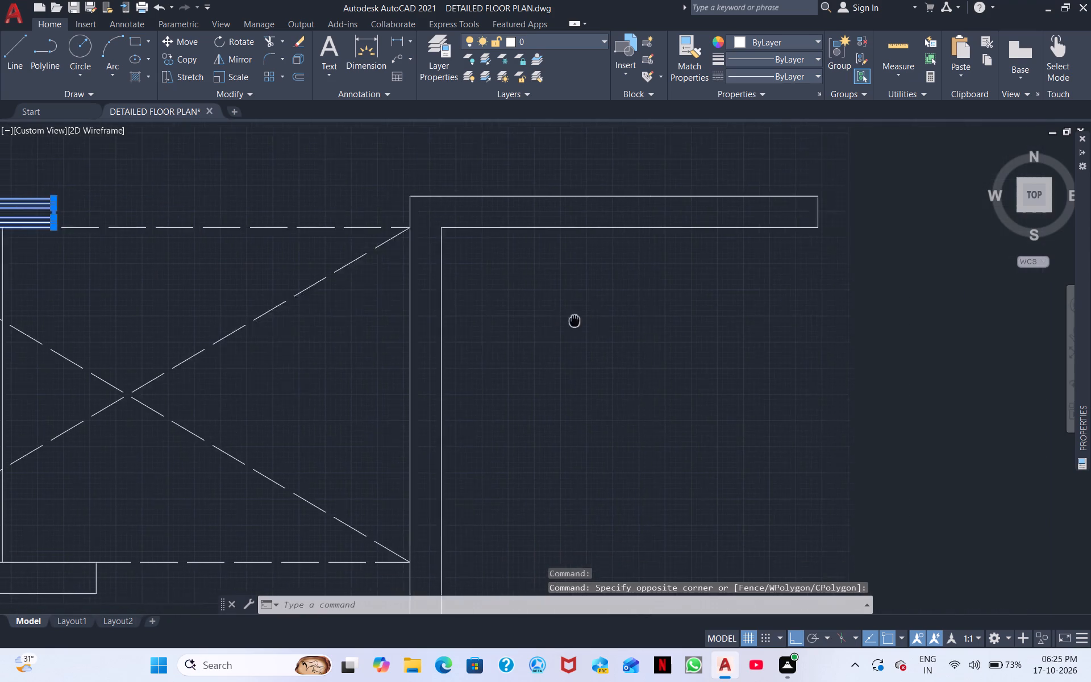
pyautogui.moveTo(572, 320); pyautogui.dragTo(520, 311, button='middle')
pyautogui.scroll(-2, 635, 341)
pyautogui.scroll(-2, 696, 346)
pyautogui.moveTo(680, 357); pyautogui.dragTo(374, 348, button='middle')
pyautogui.rightClick(524, 297)
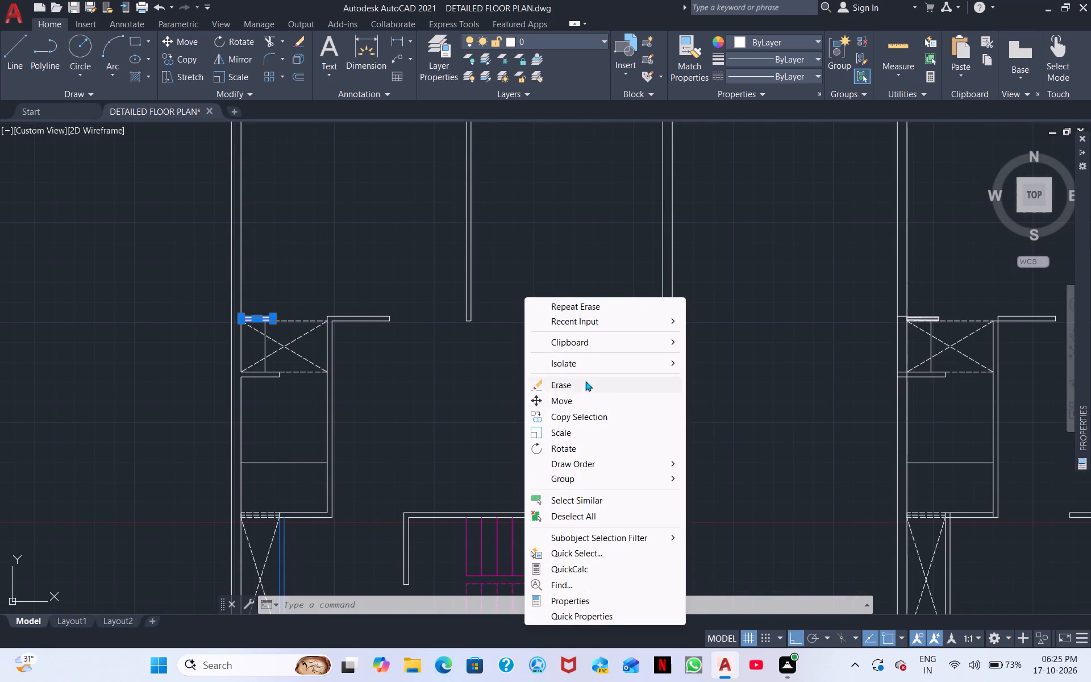
pyautogui.click(596, 502)
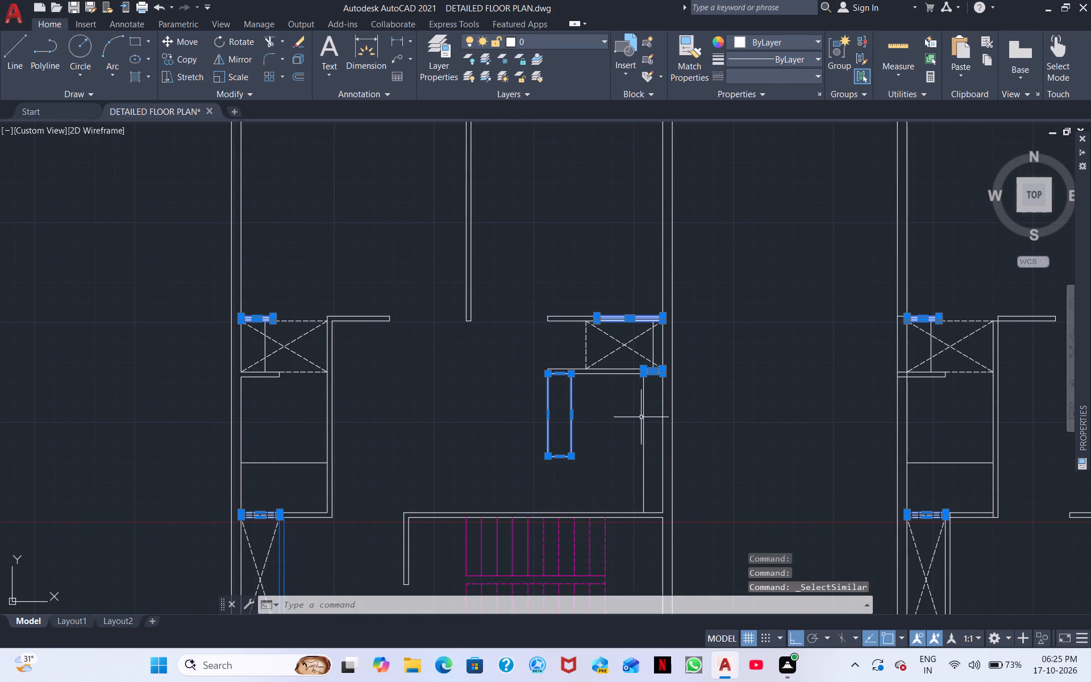
# Add the centre line of the dashed window north of the left-hand plan's west crossed shaft to the selection.
pyautogui.scroll(-1, 621, 374)
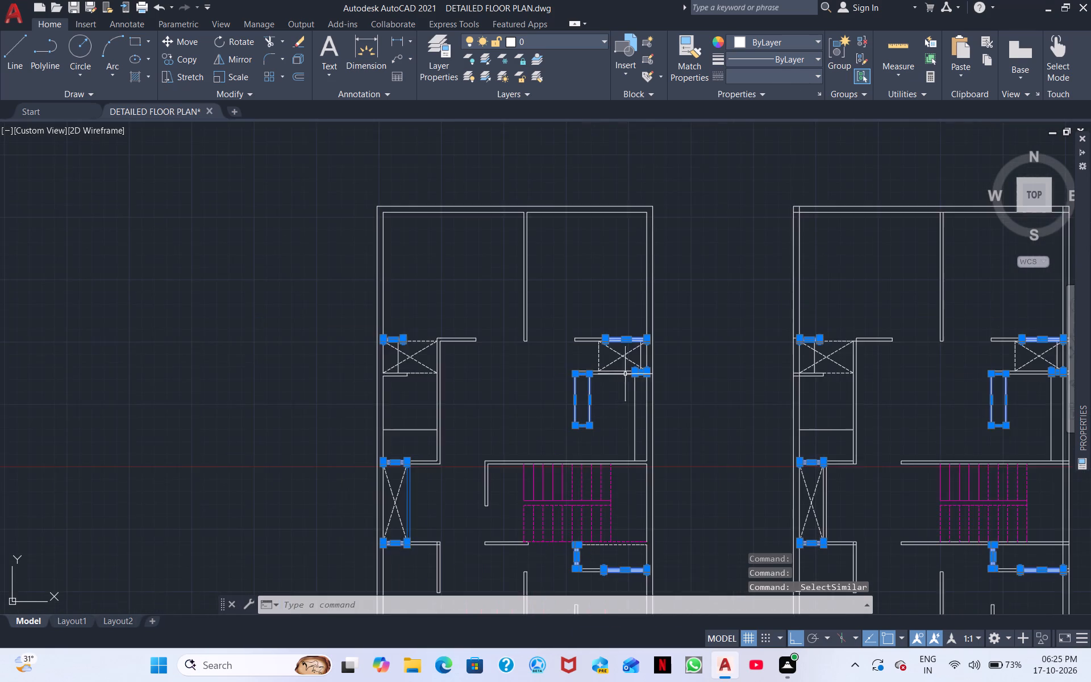
pyautogui.scroll(-1, 685, 377)
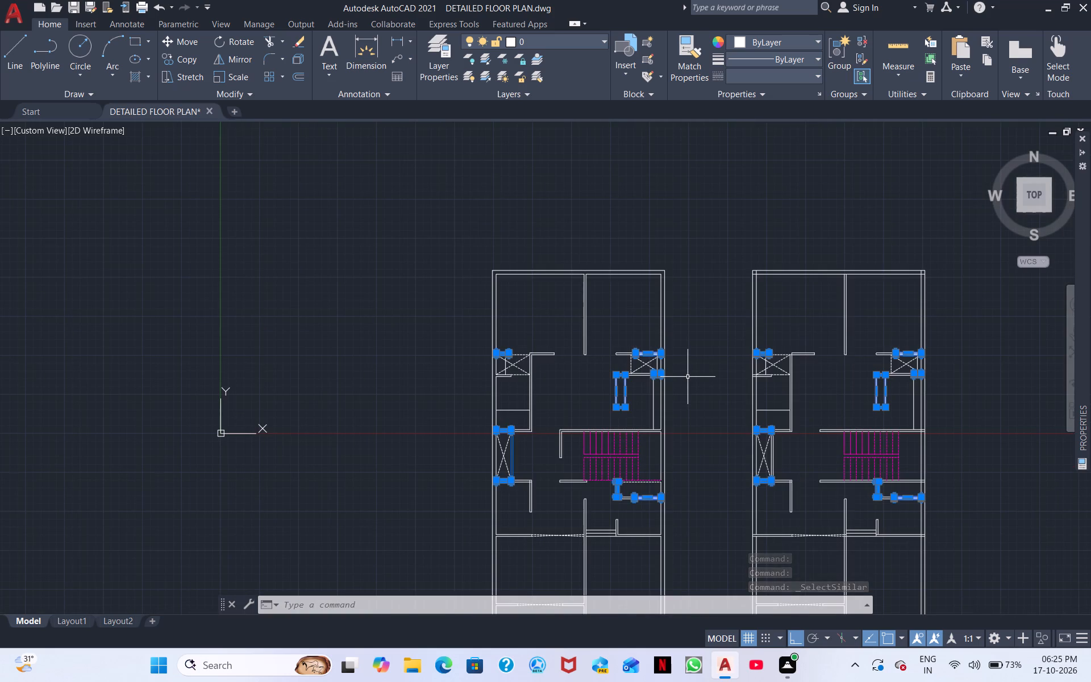
pyautogui.scroll(3, 688, 377)
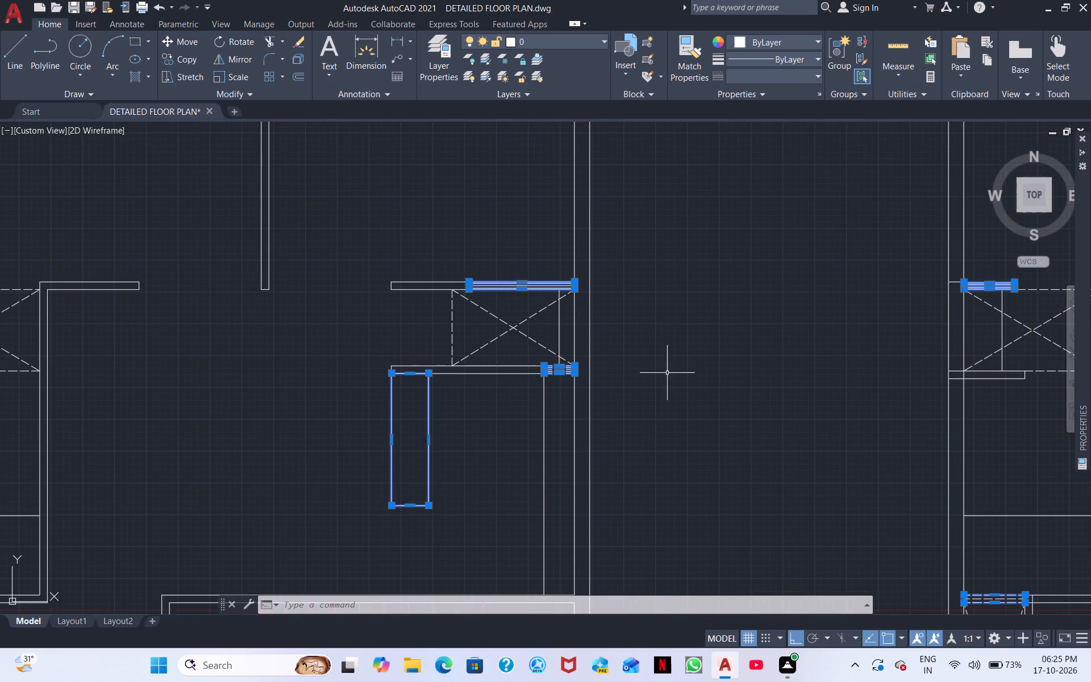
pyautogui.moveTo(723, 336); pyautogui.dragTo(662, 238, button='middle')
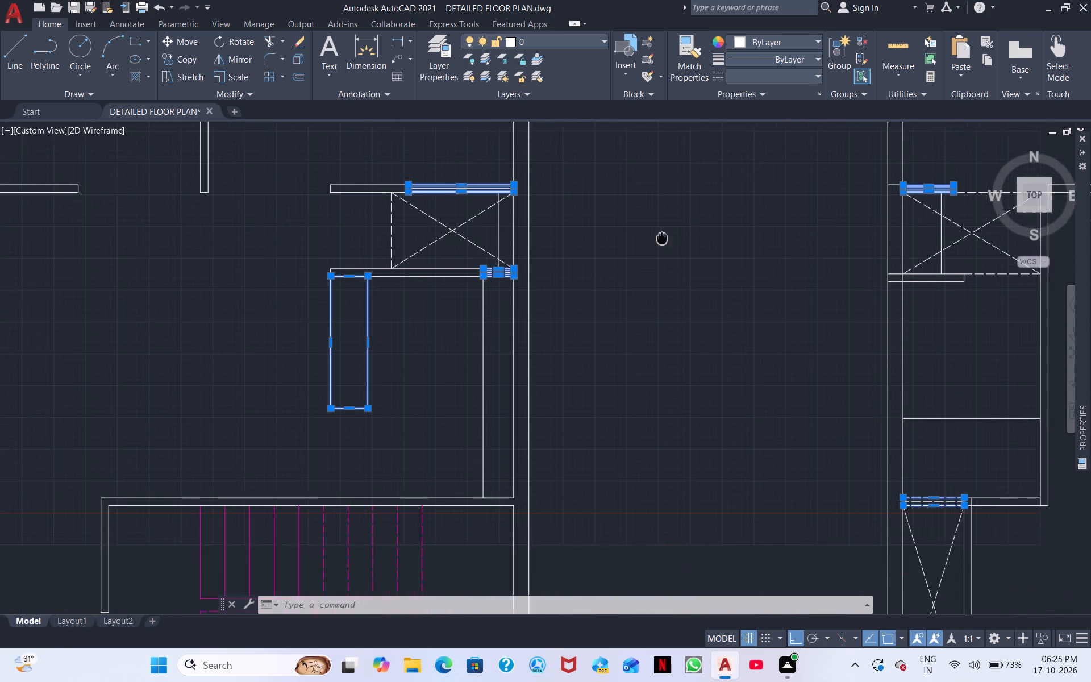
pyautogui.moveTo(662, 238); pyautogui.dragTo(651, 230, button='middle')
pyautogui.scroll(-1, 652, 245)
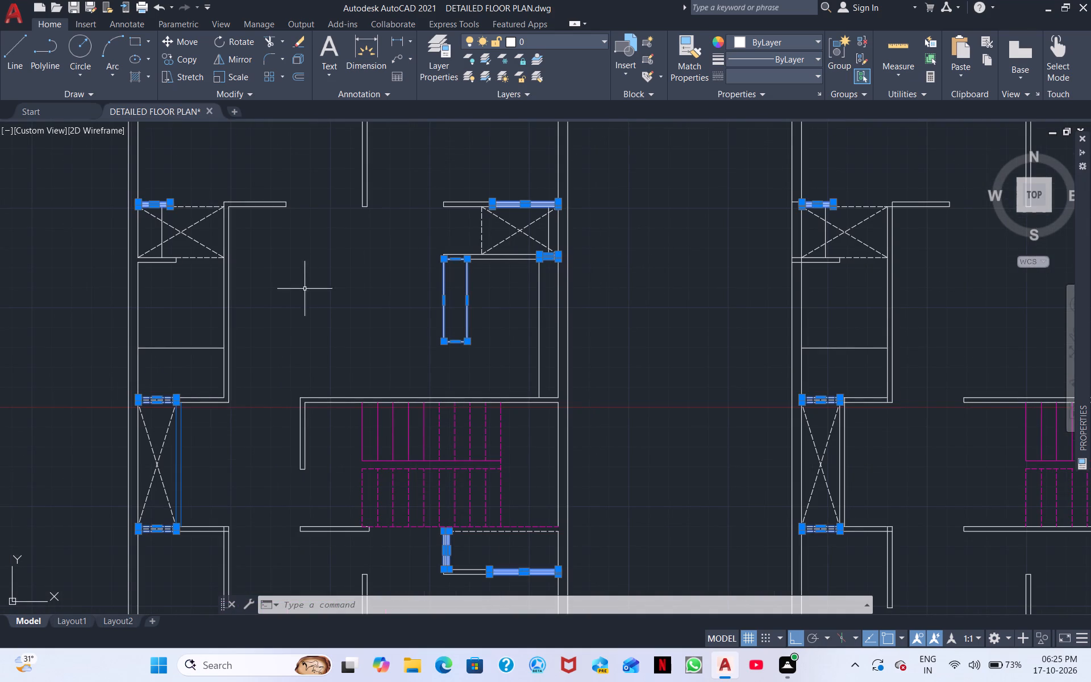
pyautogui.scroll(2, 285, 297)
pyautogui.moveTo(272, 328); pyautogui.dragTo(480, 201, button='middle')
pyautogui.scroll(2, 188, 402)
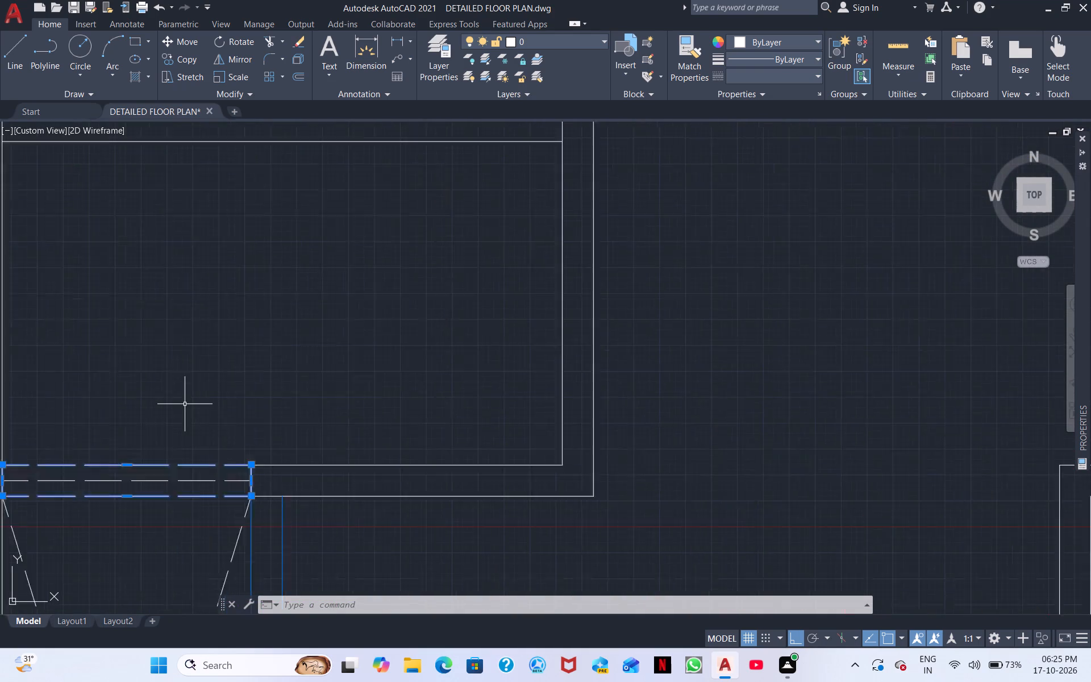
pyautogui.scroll(1, 185, 404)
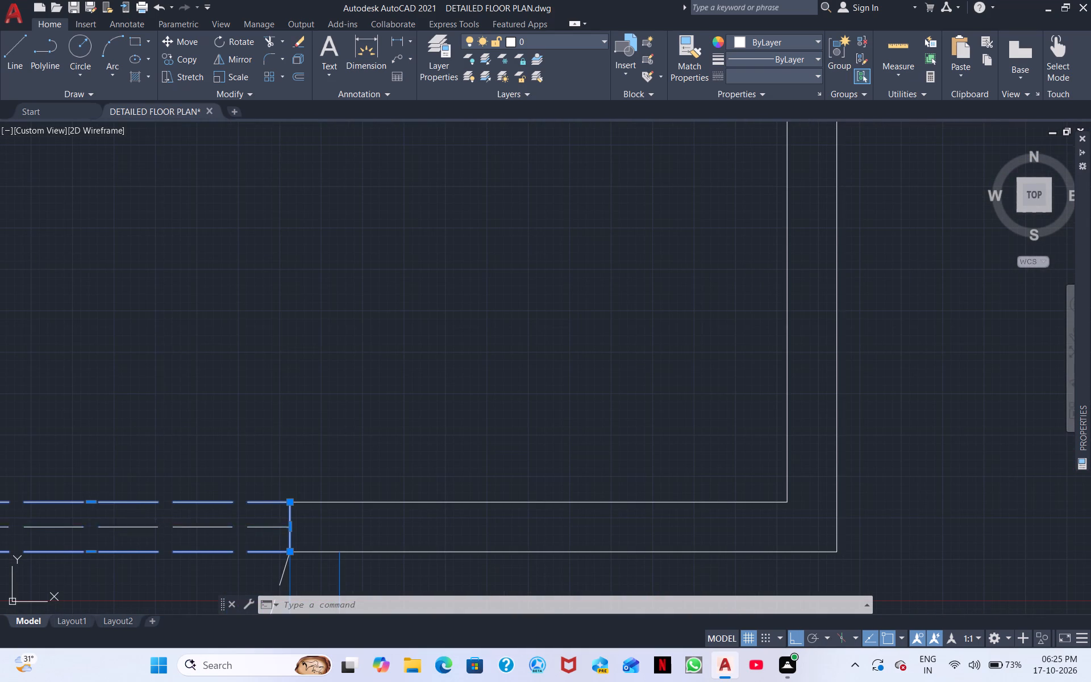
pyautogui.click(134, 526)
pyautogui.scroll(-2, 283, 423)
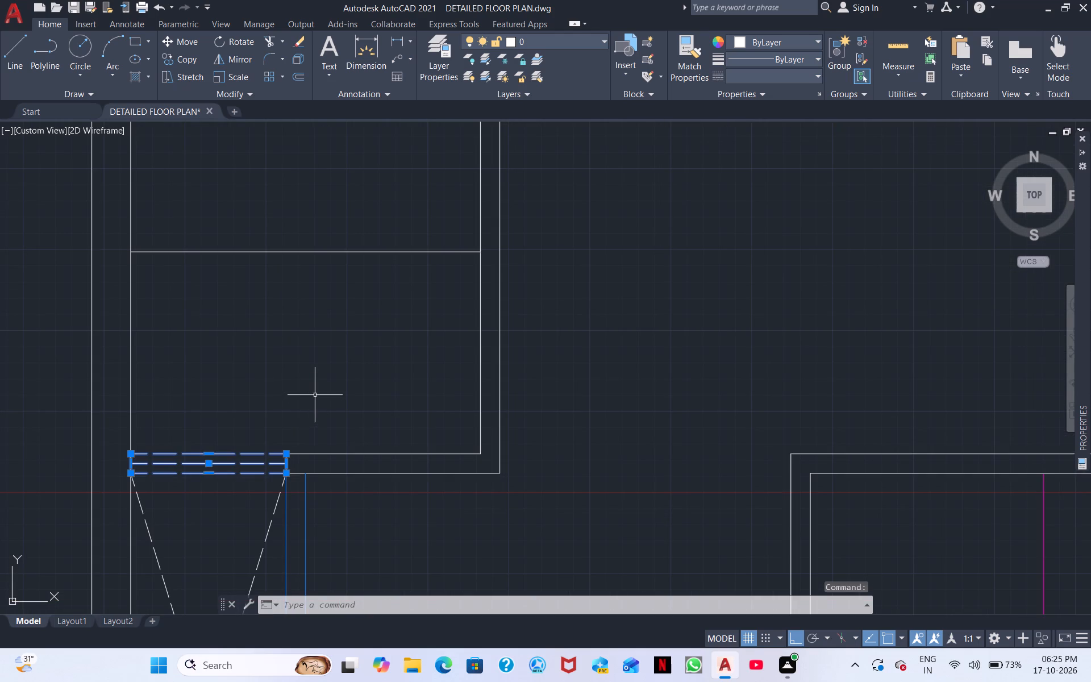
# Add the centre line of the dashed window south of that same west crossed shaft to the selection.
pyautogui.moveTo(313, 384); pyautogui.dragTo(348, 277, button='middle')
pyautogui.moveTo(338, 347); pyautogui.dragTo(344, 333, button='middle')
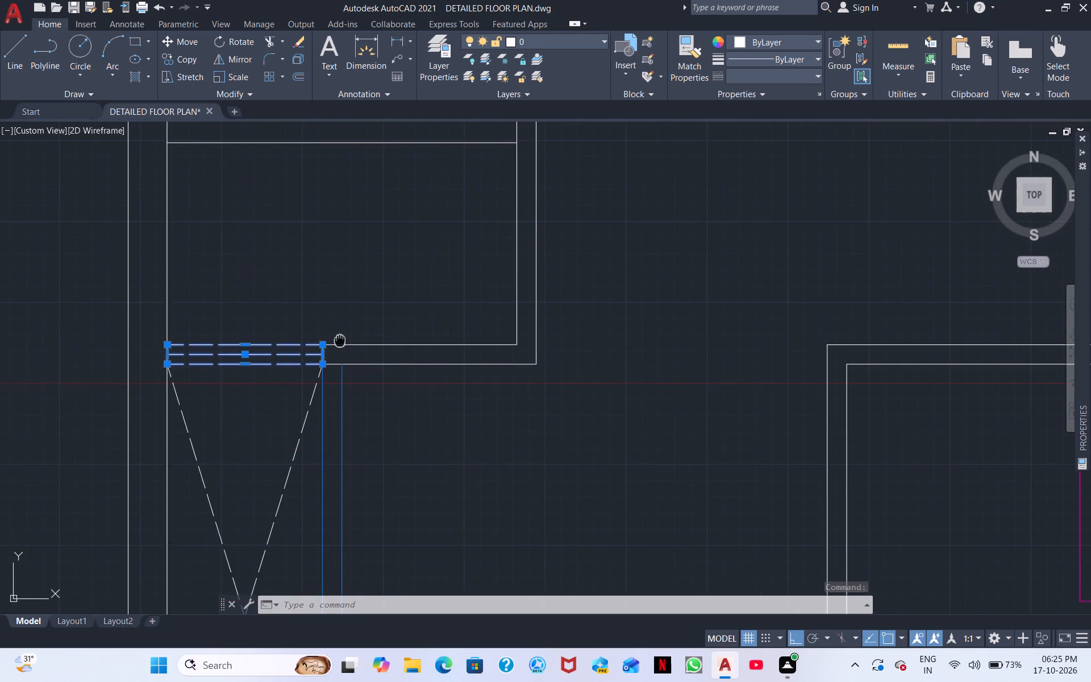
pyautogui.moveTo(344, 333); pyautogui.dragTo(367, 247, button='middle')
pyautogui.moveTo(397, 406); pyautogui.dragTo(439, 310, button='middle')
pyautogui.moveTo(478, 447); pyautogui.dragTo(501, 282, button='middle')
pyautogui.moveTo(544, 398); pyautogui.dragTo(562, 297, button='middle')
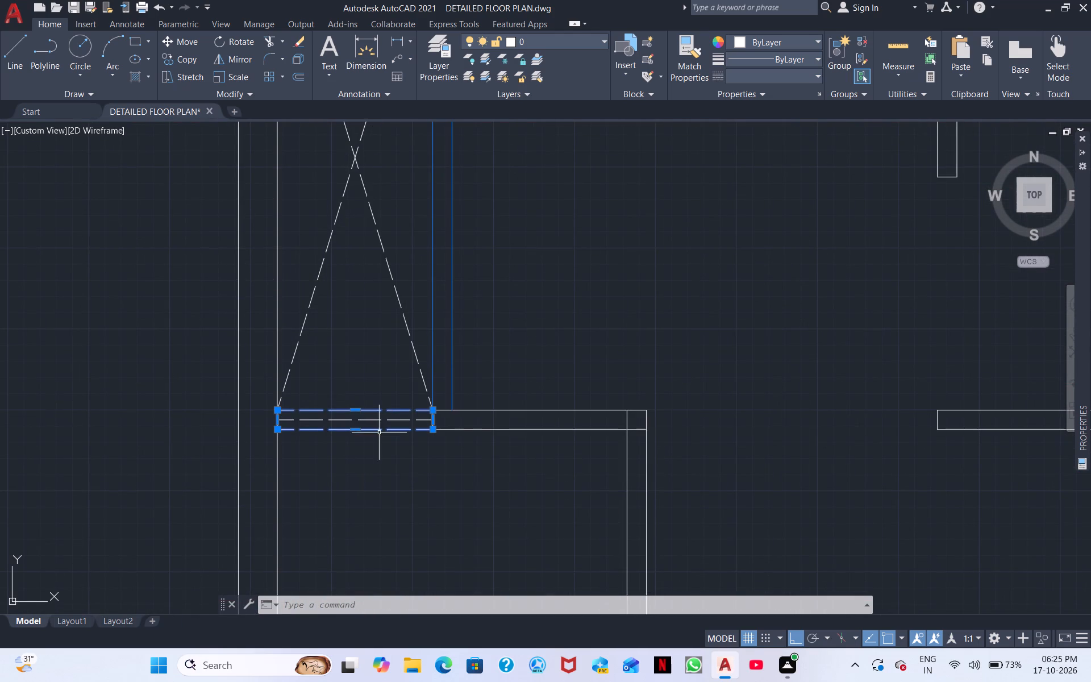
pyautogui.click(375, 421)
pyautogui.scroll(-2, 503, 356)
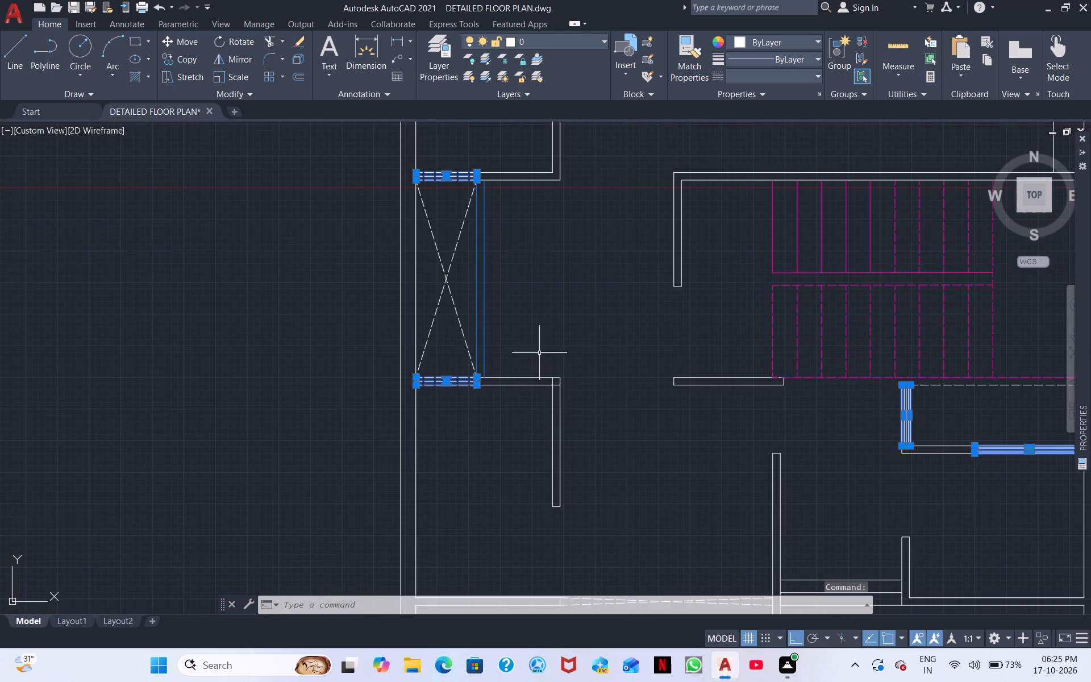
# Add the vertical window's centre line and the horizontal dashed line just south of the left-hand plan's stairs to the selection.
pyautogui.moveTo(572, 332); pyautogui.dragTo(243, 314, button='middle')
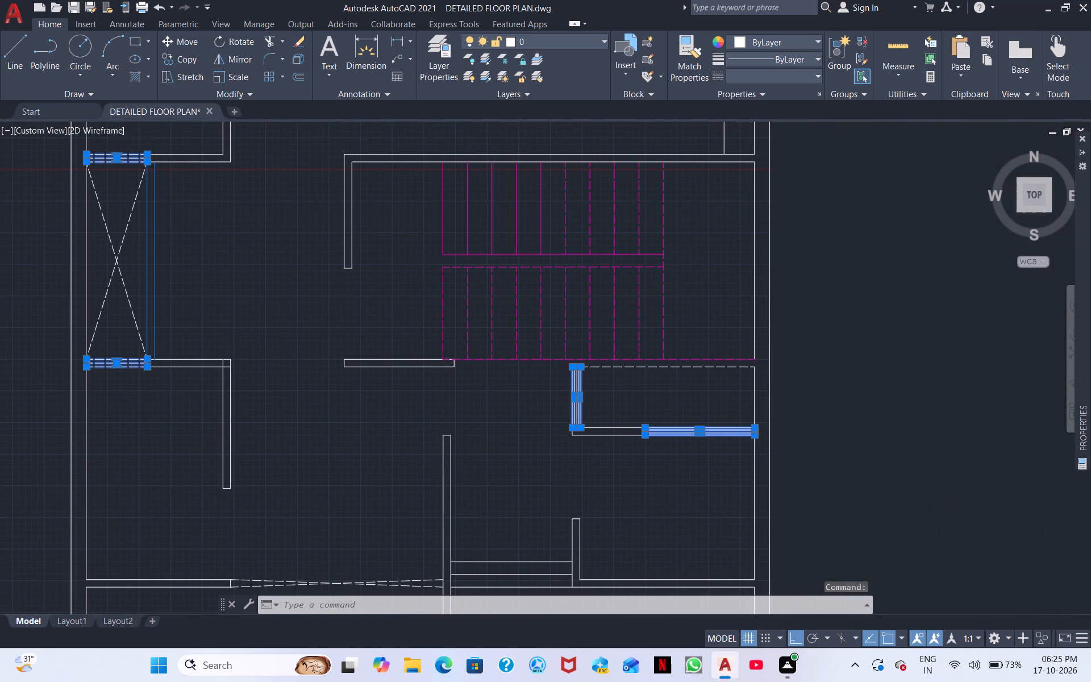
pyautogui.scroll(3, 592, 392)
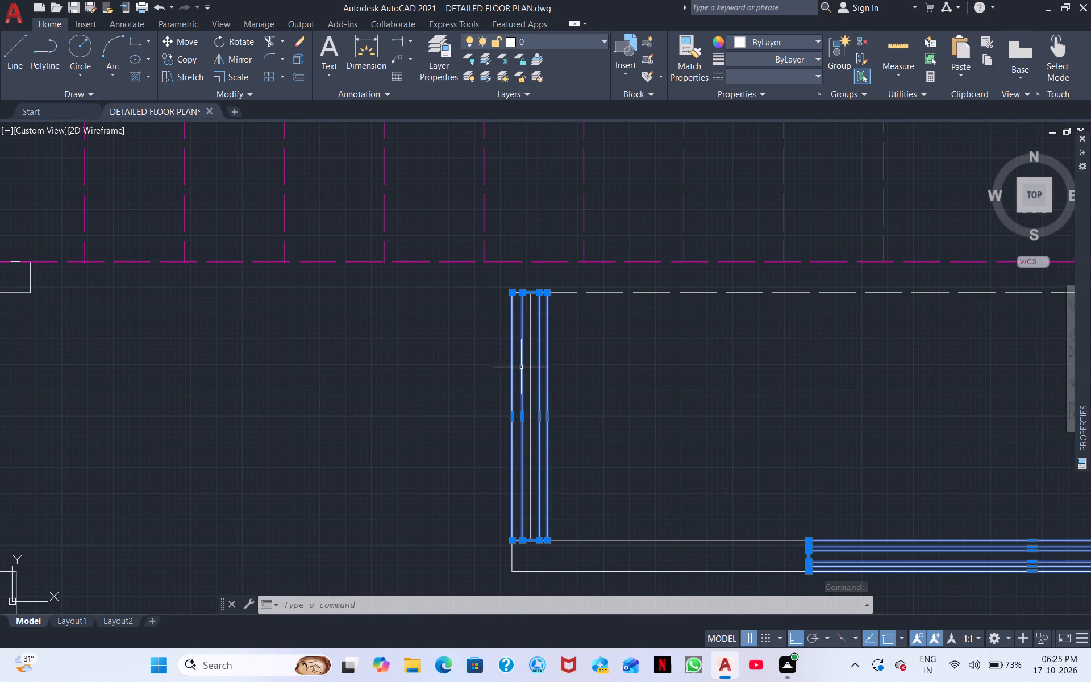
pyautogui.click(530, 364)
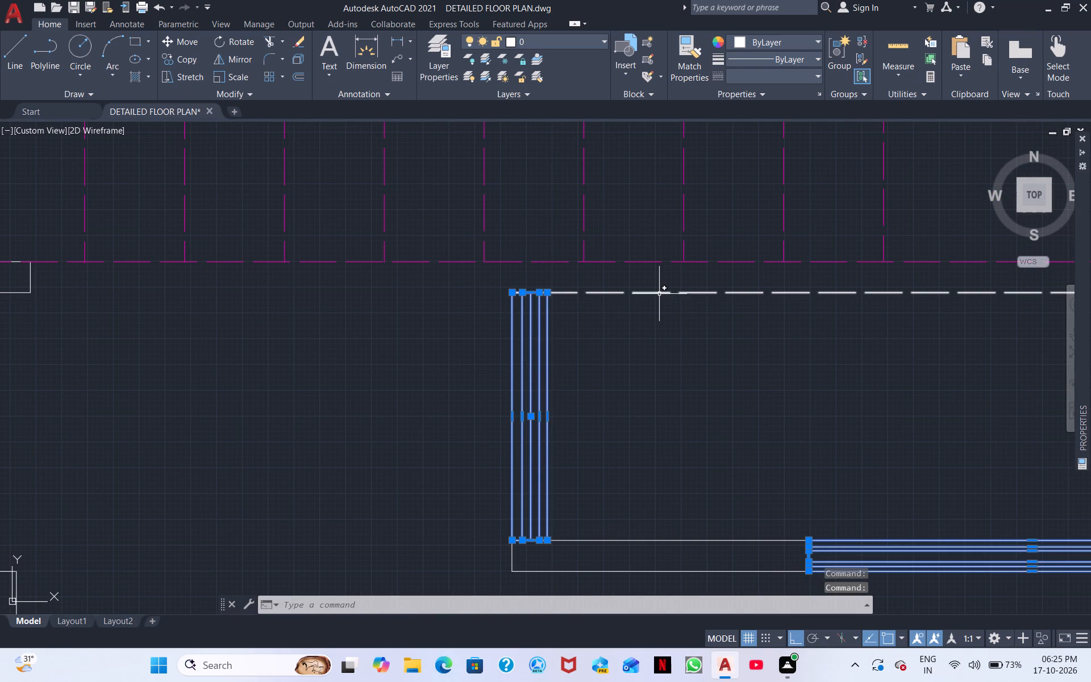
pyautogui.scroll(-2, 680, 339)
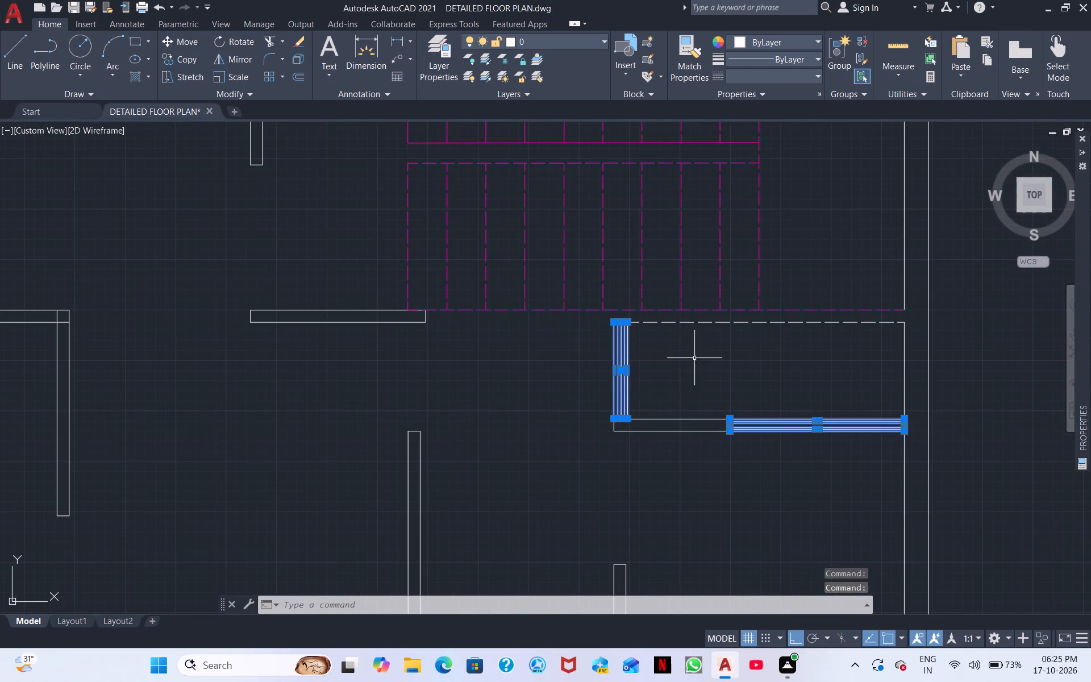
pyautogui.moveTo(763, 346); pyautogui.dragTo(505, 345, button='middle')
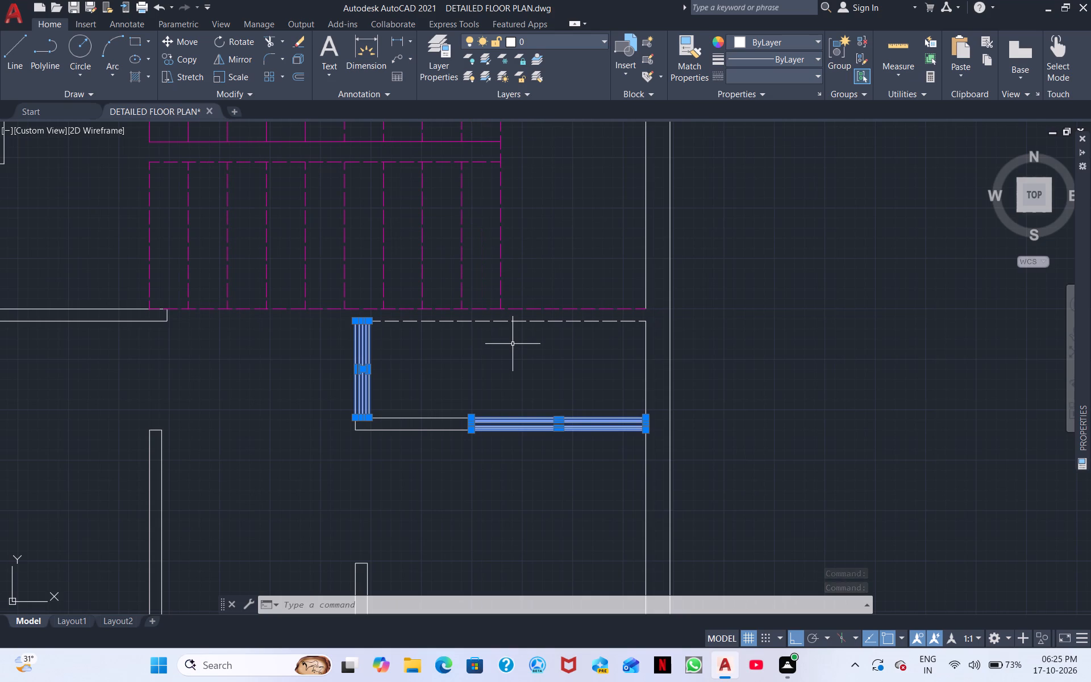
pyautogui.scroll(-1, 513, 344)
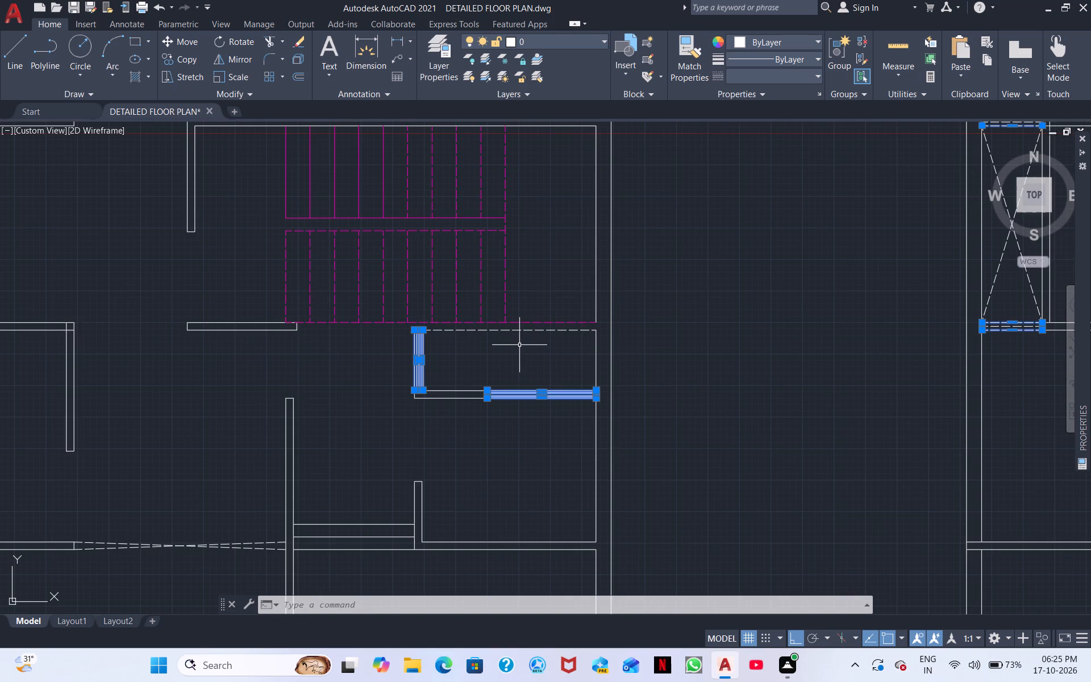
pyautogui.scroll(2, 519, 345)
pyautogui.moveTo(496, 356); pyautogui.dragTo(499, 367, button='middle')
pyautogui.click(513, 318)
pyautogui.scroll(-3, 507, 367)
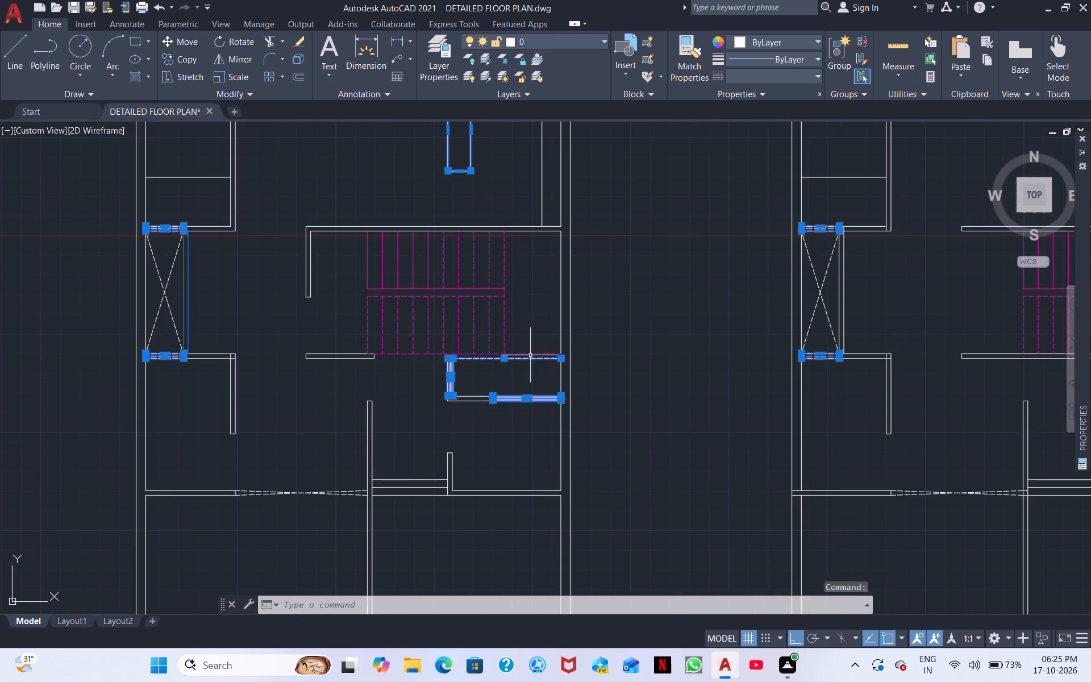
# Add the centre line of the dashed window north of the right-hand plan's west crossed shaft to the selection.
pyautogui.moveTo(522, 303); pyautogui.dragTo(386, 456, button='middle')
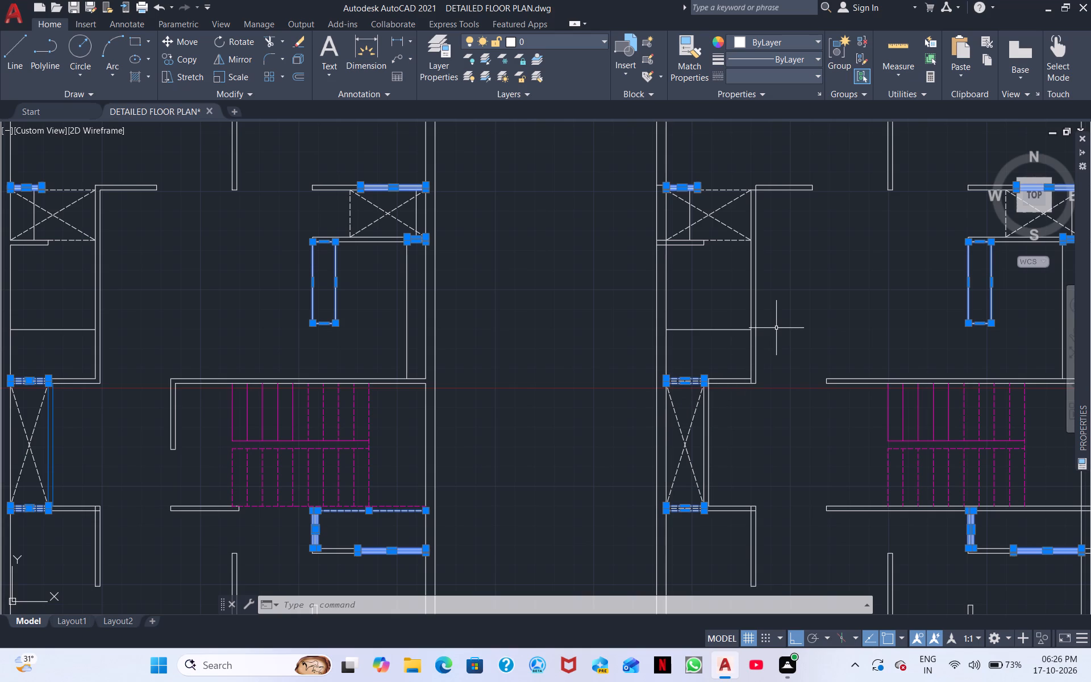
pyautogui.scroll(3, 694, 386)
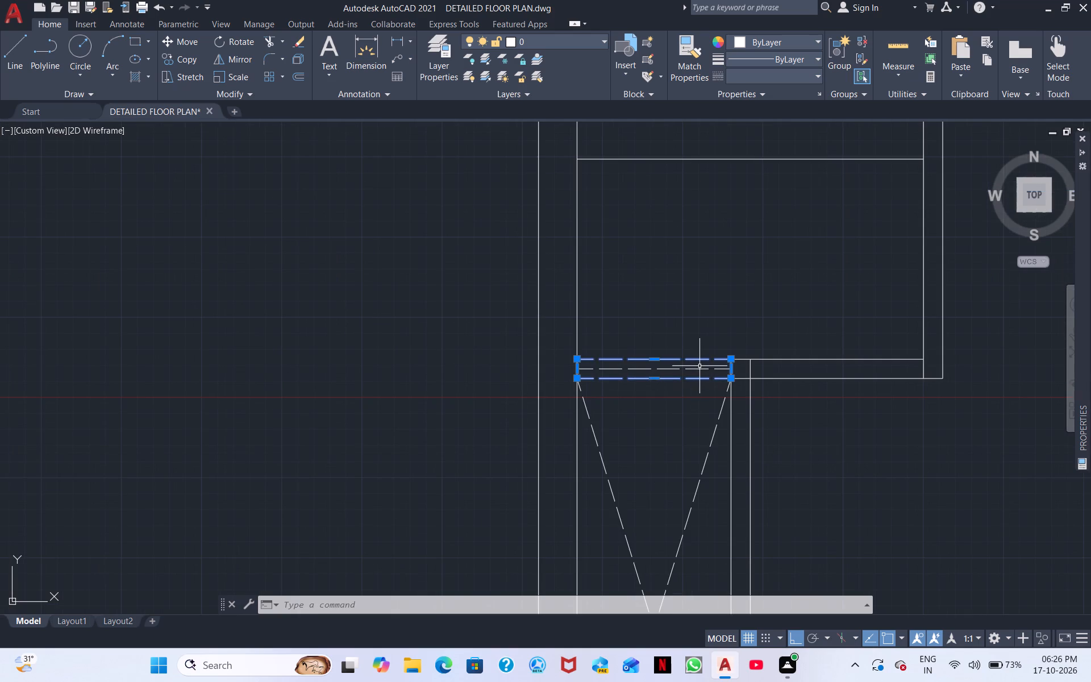
pyautogui.click(700, 371)
pyautogui.scroll(-2, 657, 308)
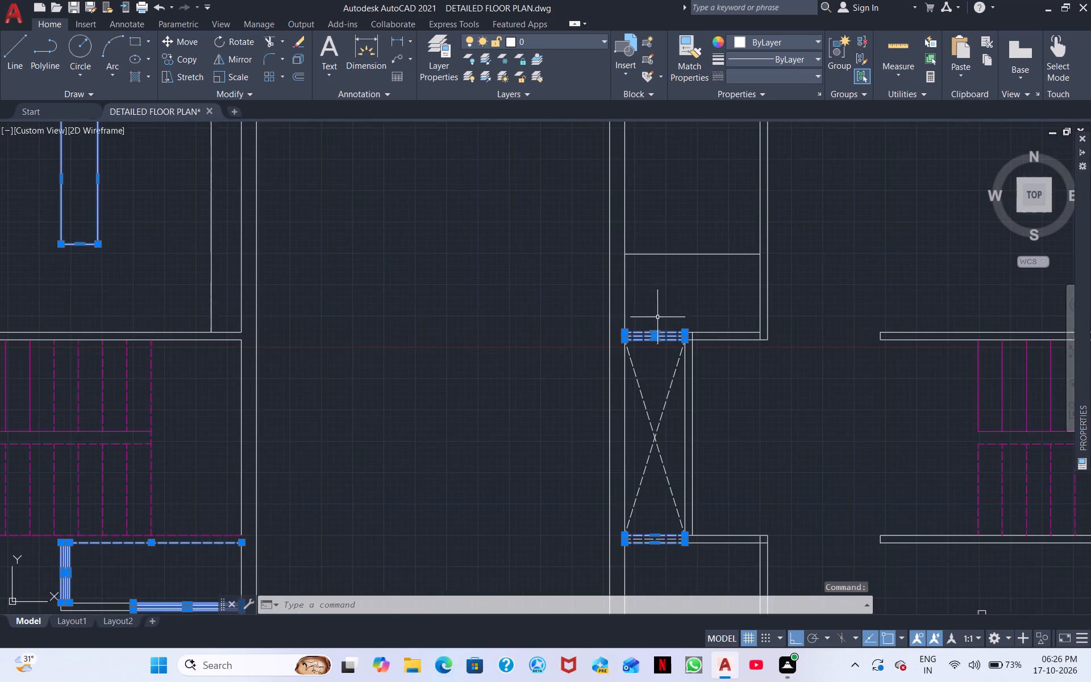
# Add the centre lines of the windows north and south of the right-hand plan's northeast crossed shaft to the selection.
pyautogui.moveTo(663, 288); pyautogui.dragTo(663, 511, button='middle')
pyautogui.scroll(2, 632, 357)
pyautogui.moveTo(673, 406); pyautogui.dragTo(673, 608, button='middle')
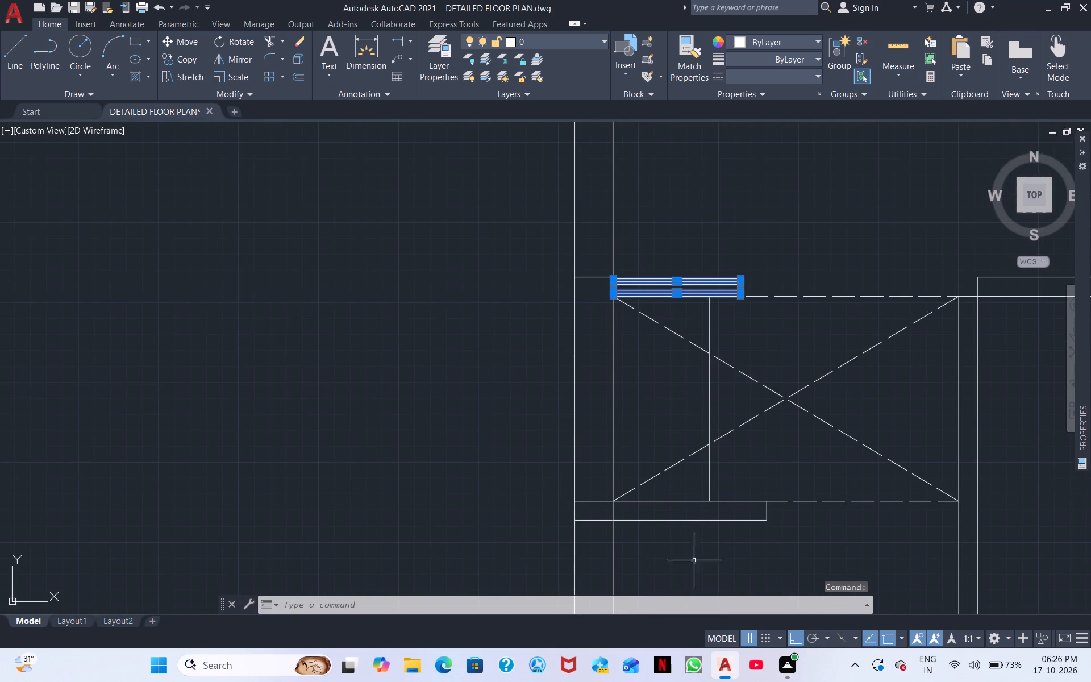
pyautogui.scroll(-2, 777, 471)
pyautogui.moveTo(962, 508); pyautogui.dragTo(343, 498, button='middle')
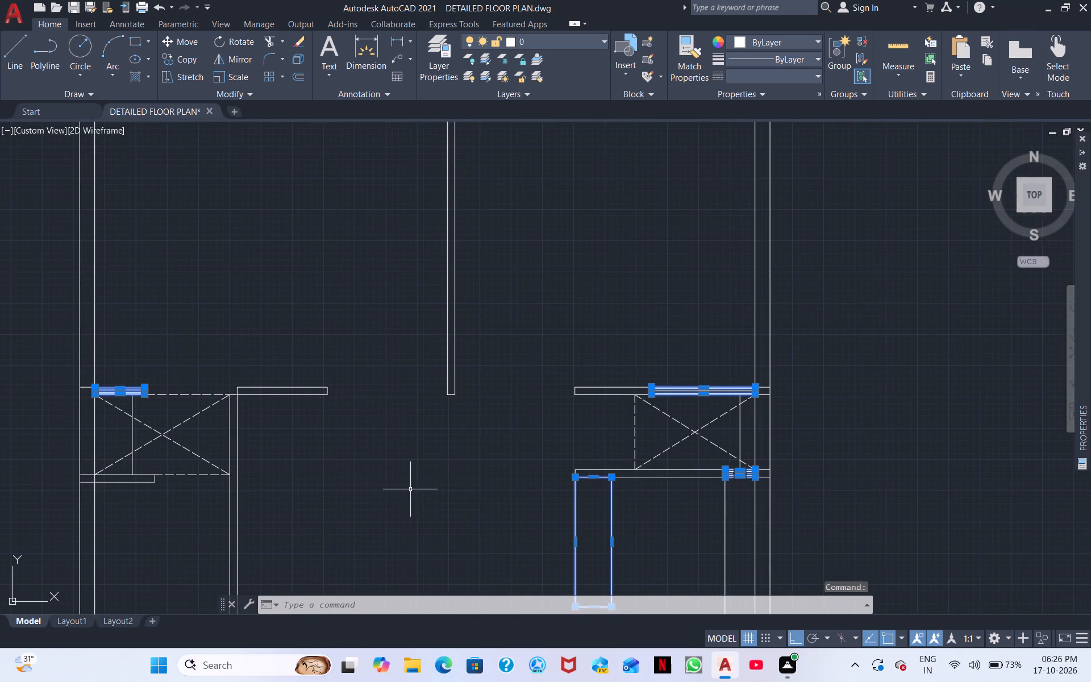
pyautogui.scroll(2, 488, 485)
pyautogui.moveTo(495, 455); pyautogui.dragTo(75, 484, button='middle')
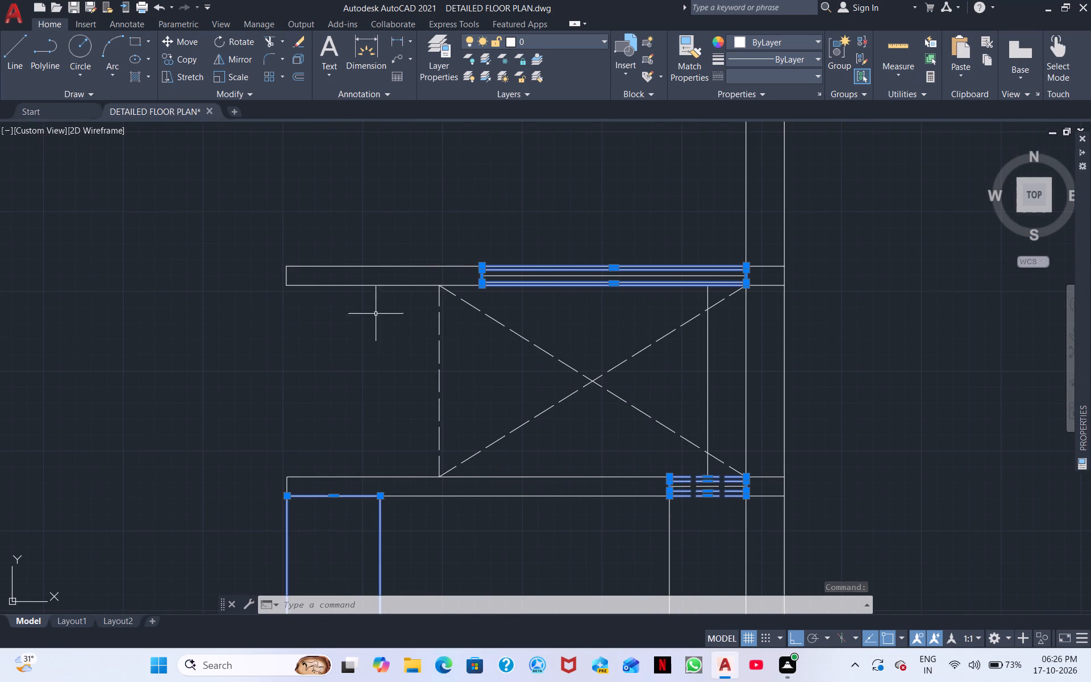
pyautogui.click(543, 276)
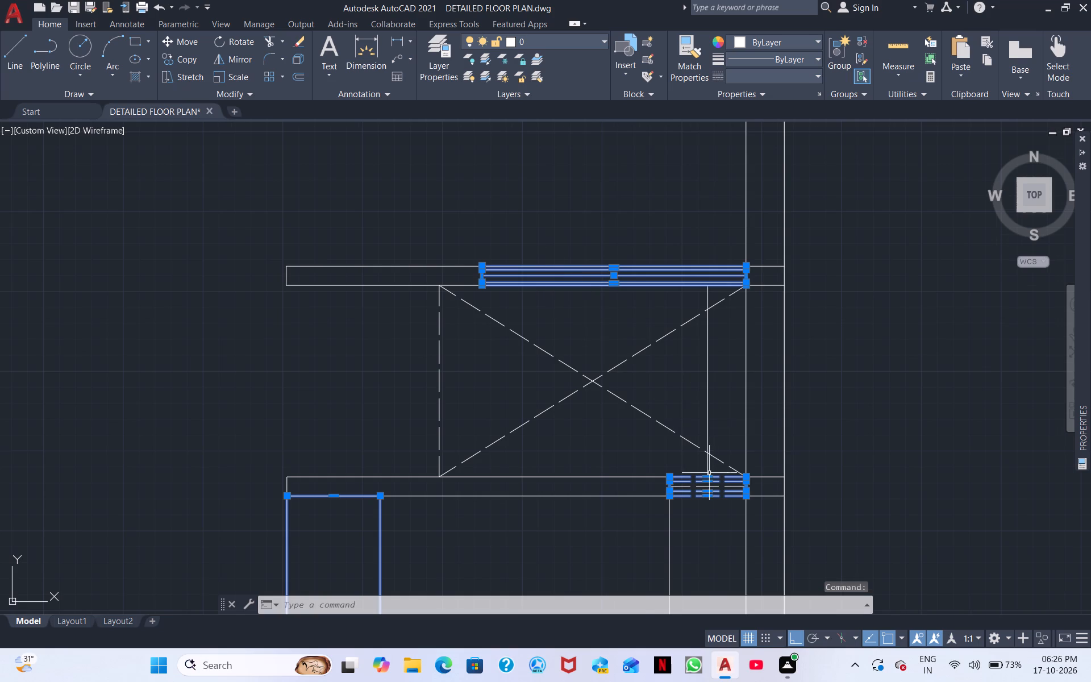
pyautogui.scroll(2, 709, 473)
pyautogui.click(705, 508)
pyautogui.scroll(-6, 320, 442)
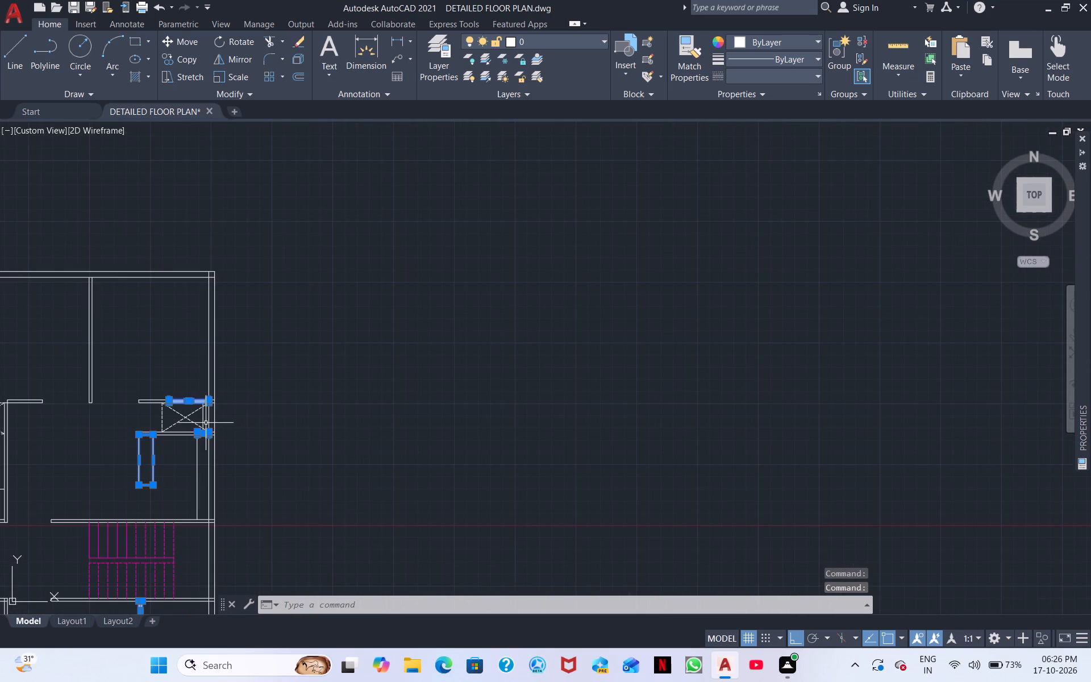
# Add the centre lines of the windows north and south of the left-hand plan's northeast crossed shaft to the selection.
pyautogui.moveTo(175, 423); pyautogui.dragTo(521, 423, button='middle')
pyautogui.scroll(2, 304, 422)
pyautogui.moveTo(185, 418); pyautogui.dragTo(185, 418, button='middle')
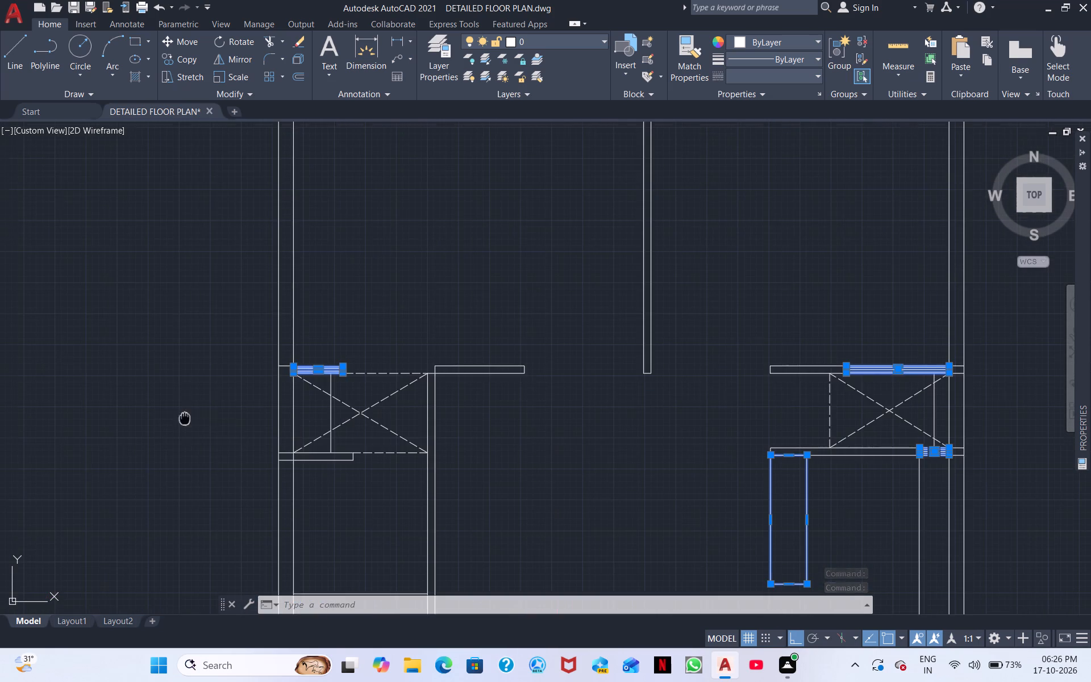
pyautogui.moveTo(185, 418); pyautogui.dragTo(487, 391, button='middle')
pyautogui.scroll(2, 133, 396)
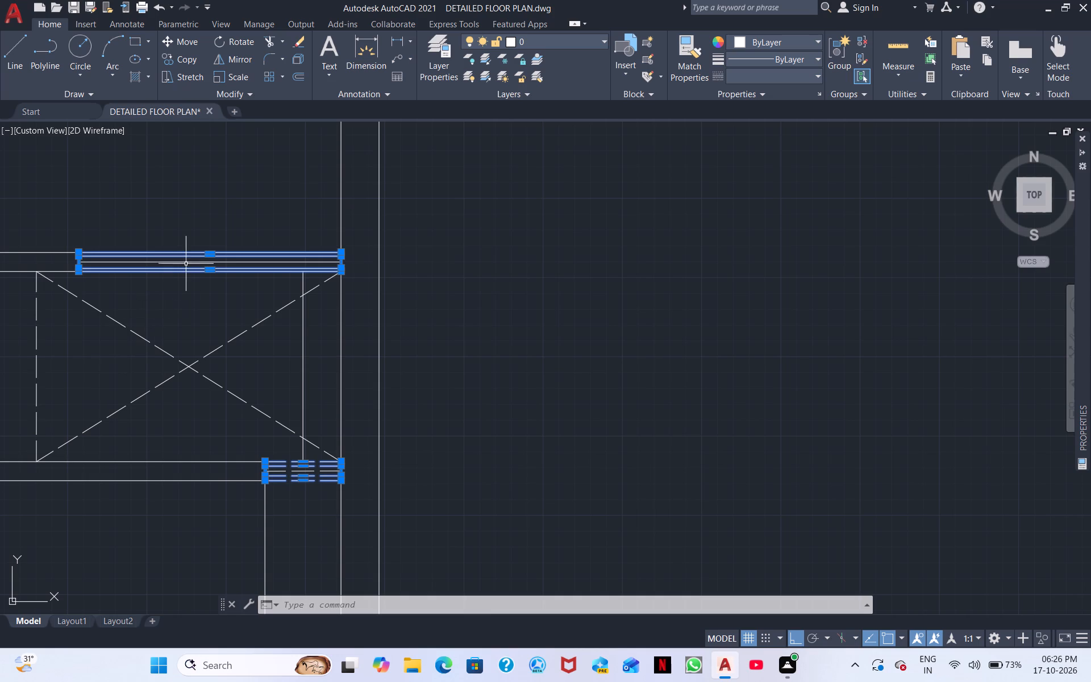
pyautogui.click(188, 263)
pyautogui.scroll(-2, 153, 439)
pyautogui.scroll(4, 164, 442)
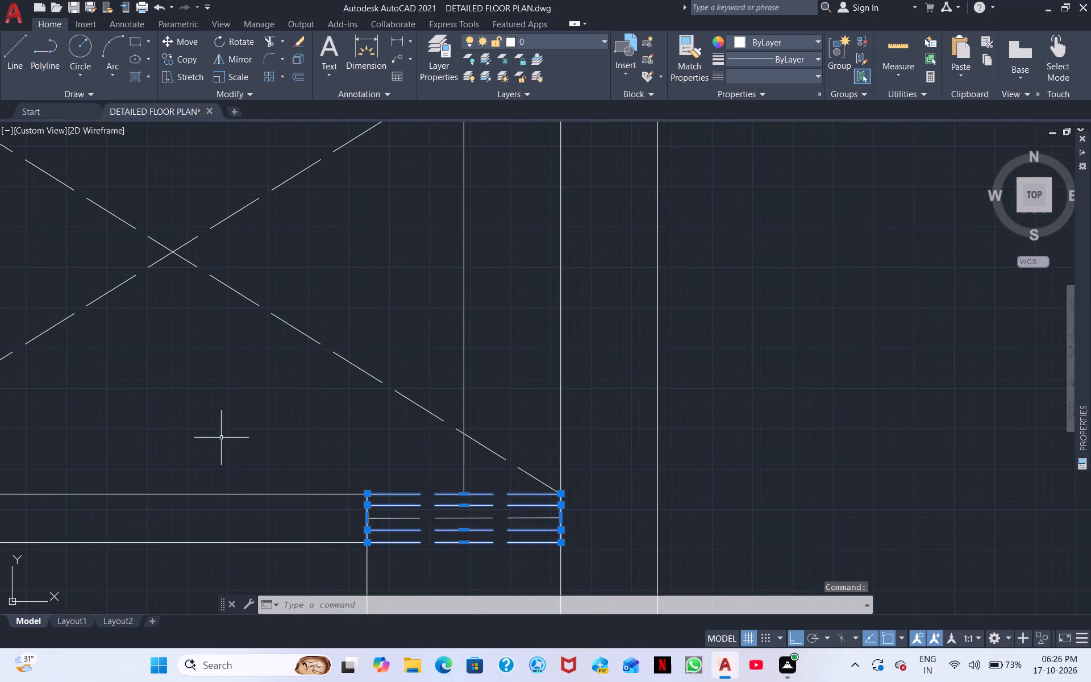
pyautogui.click(428, 518)
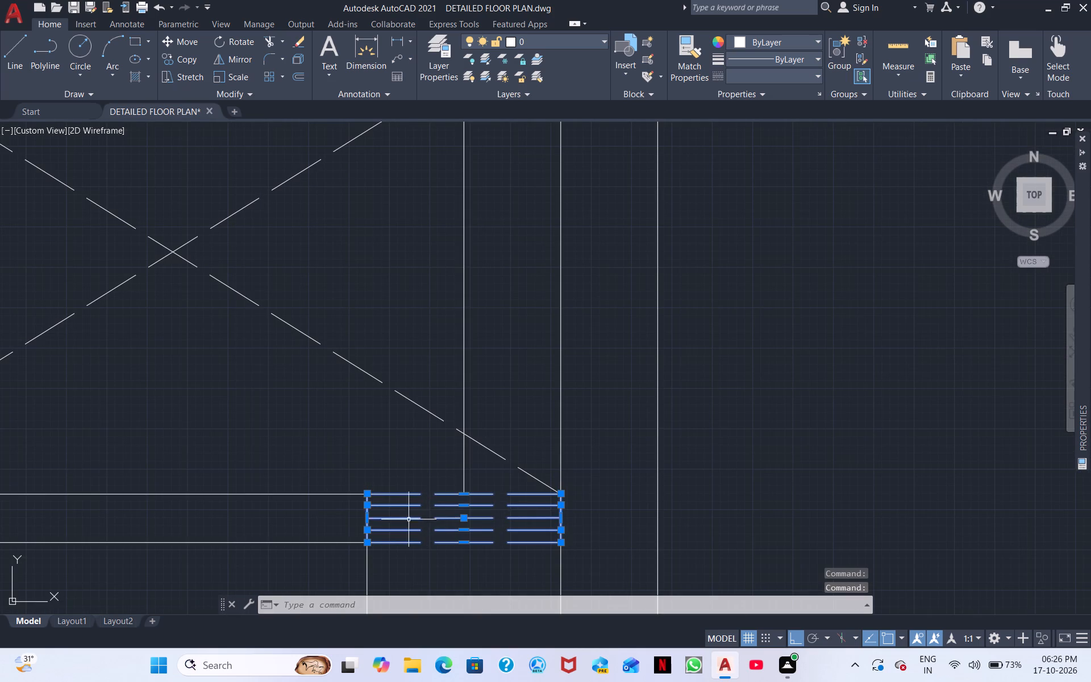
# Assign the selected window linework in both plans to the DIMENSIONS layer and clear the selection.
pyautogui.scroll(-2, 166, 499)
pyautogui.moveTo(102, 534); pyautogui.dragTo(398, 469, button='middle')
pyautogui.scroll(-2, 332, 477)
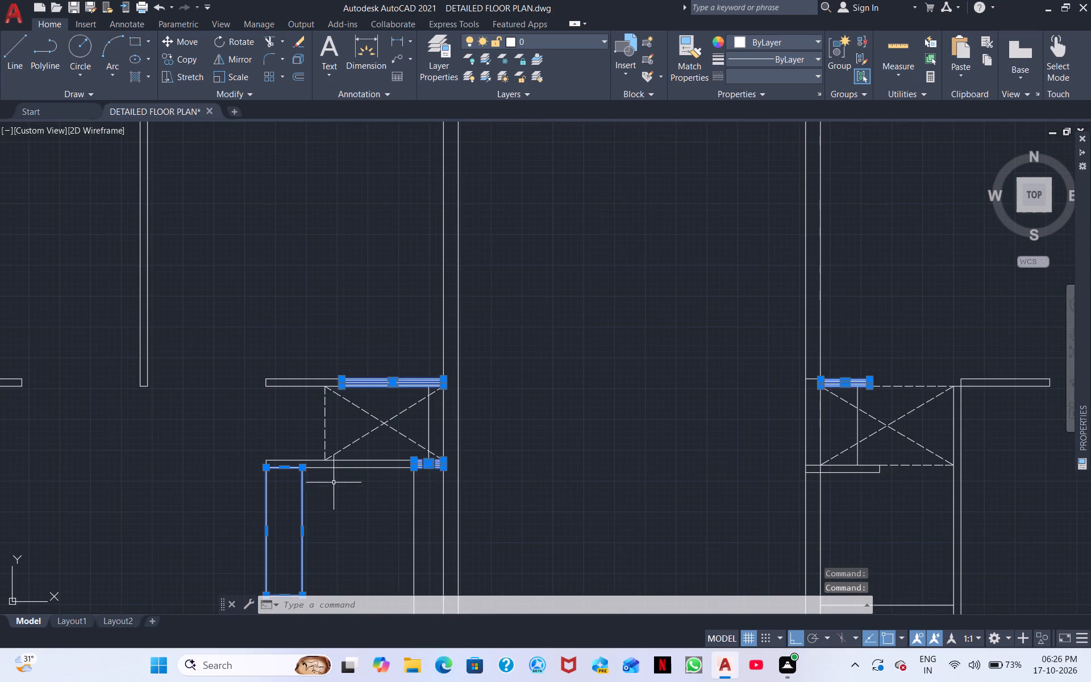
pyautogui.moveTo(417, 471); pyautogui.dragTo(440, 460, button='middle')
pyautogui.moveTo(369, 489); pyautogui.dragTo(497, 455, button='middle')
pyautogui.moveTo(277, 472); pyautogui.dragTo(423, 444, button='middle')
pyautogui.scroll(2, 323, 459)
pyautogui.moveTo(284, 452); pyautogui.dragTo(569, 504, button='middle')
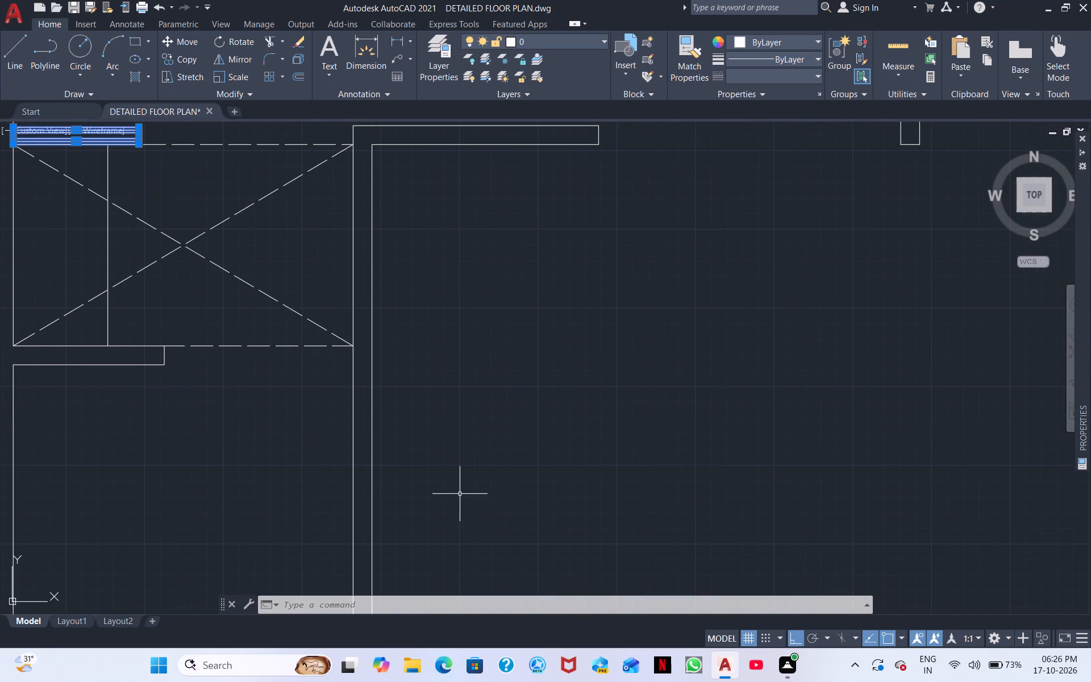
pyautogui.scroll(-2, 460, 494)
pyautogui.moveTo(460, 495); pyautogui.dragTo(465, 378, button='middle')
pyautogui.moveTo(442, 462); pyautogui.dragTo(443, 369, button='middle')
pyautogui.scroll(1, 453, 436)
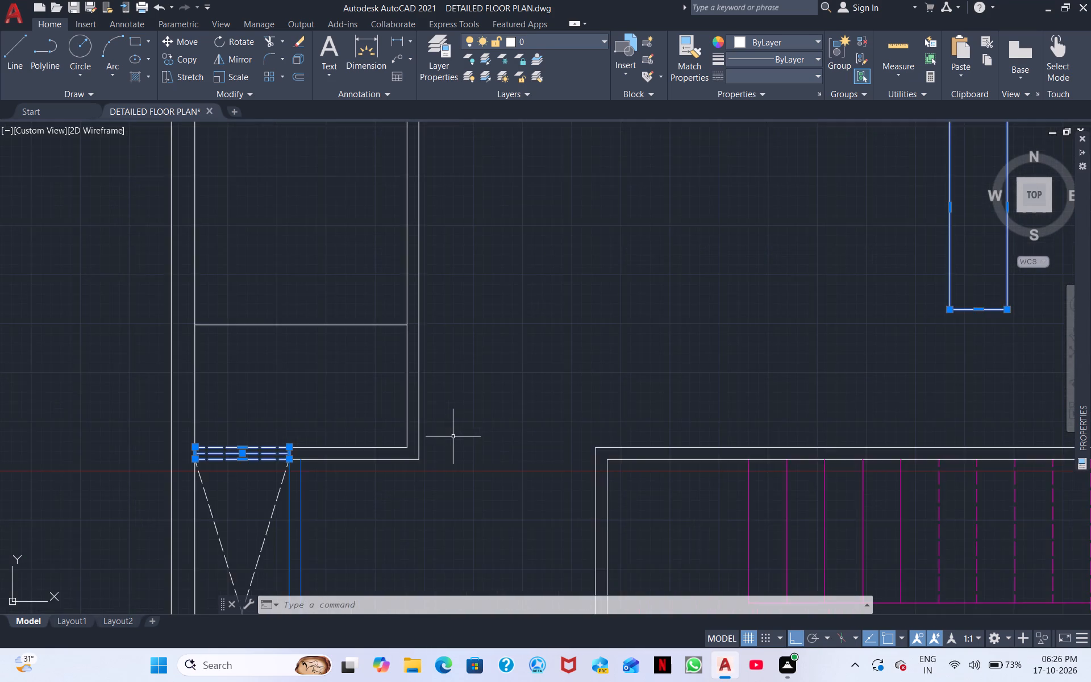
pyautogui.scroll(-2, 455, 443)
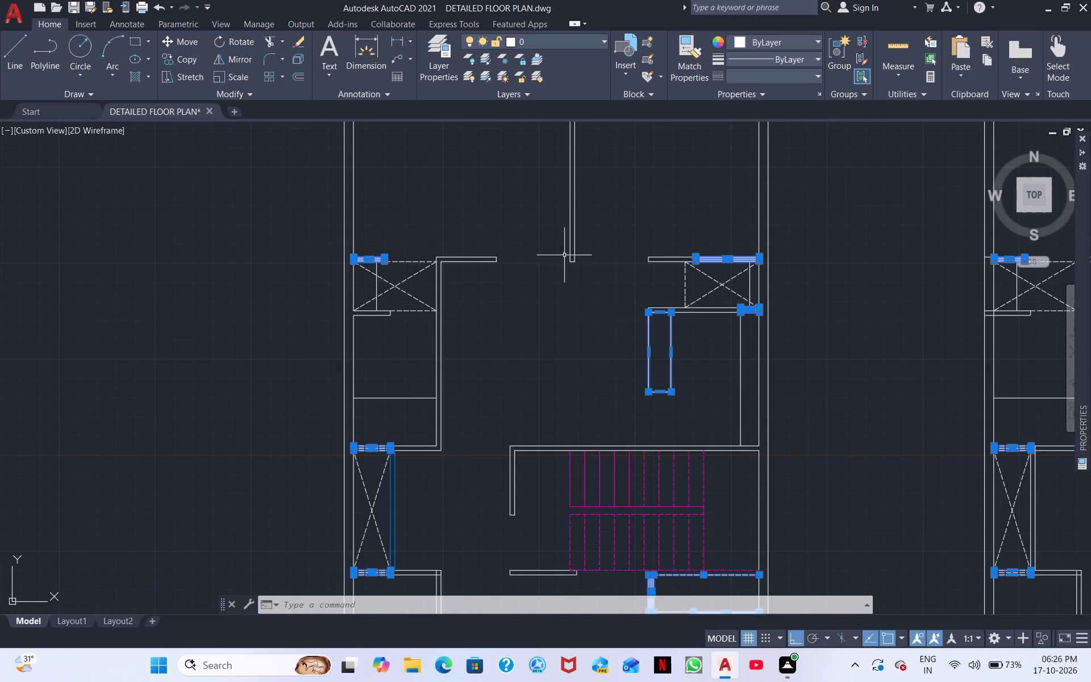
pyautogui.click(576, 34)
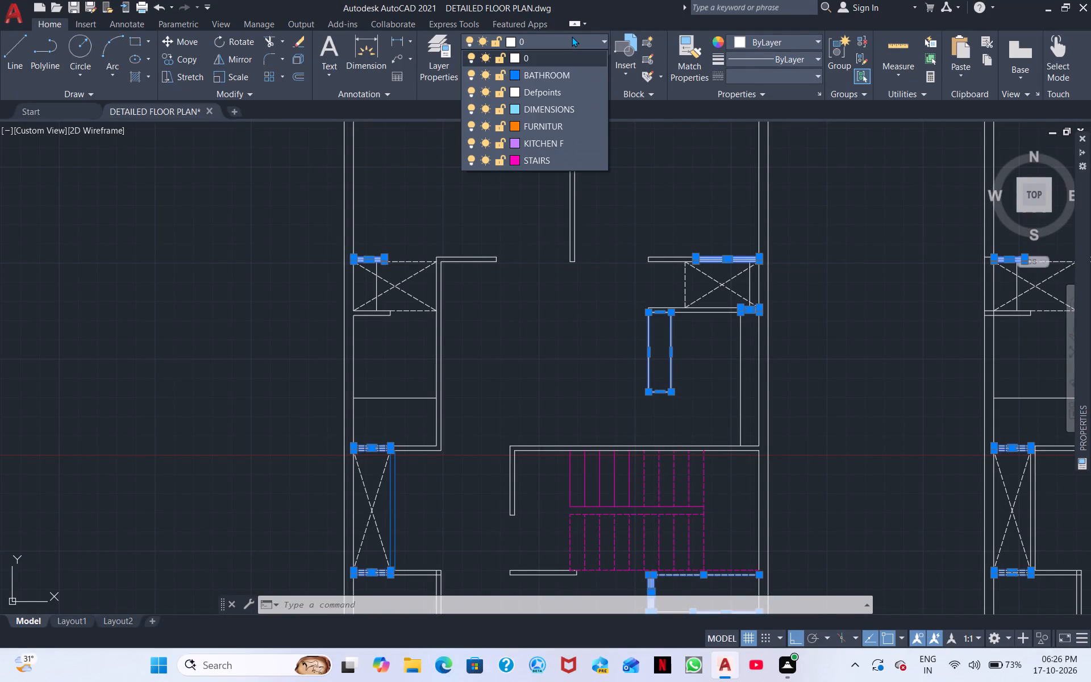
pyautogui.click(531, 106)
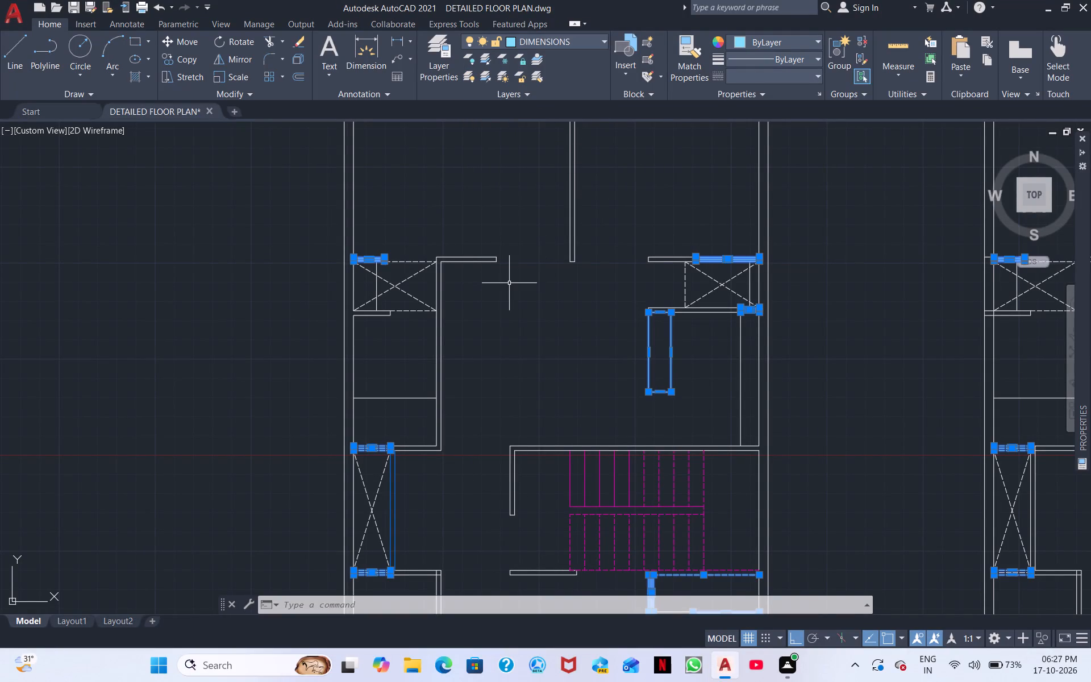
pyautogui.press('Escape')
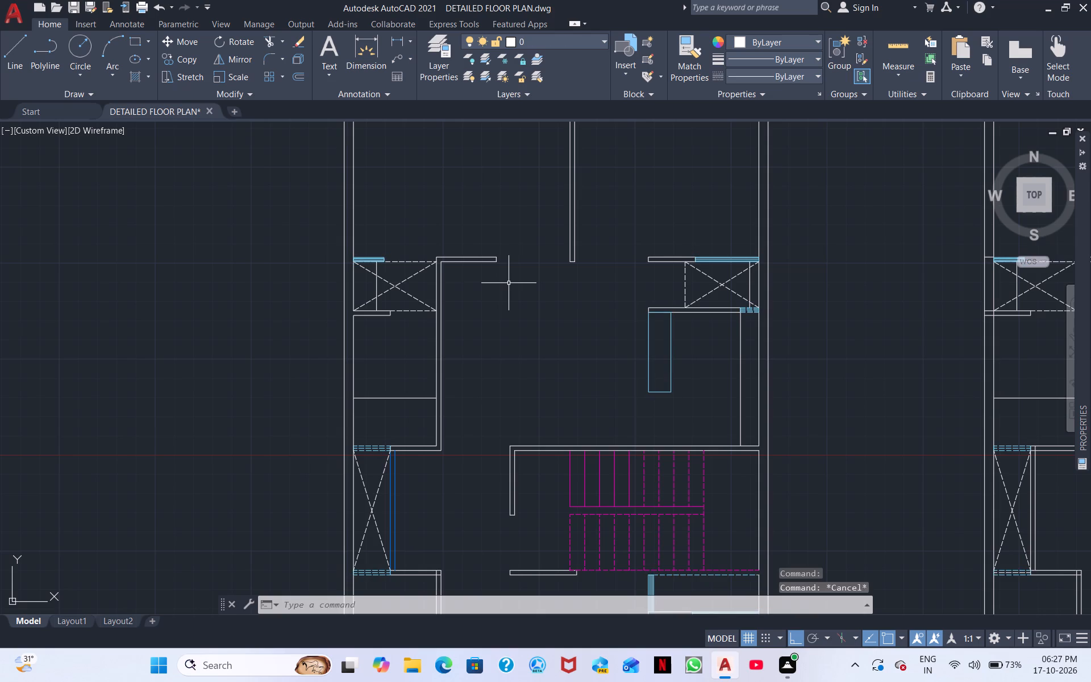
# Move the narrow vertical rectangle south of the northeast crossed shaft in both plans to the FURNITUR layer.
pyautogui.click(698, 412)
pyautogui.click(646, 361)
pyautogui.moveTo(842, 339); pyautogui.dragTo(512, 349, button='middle')
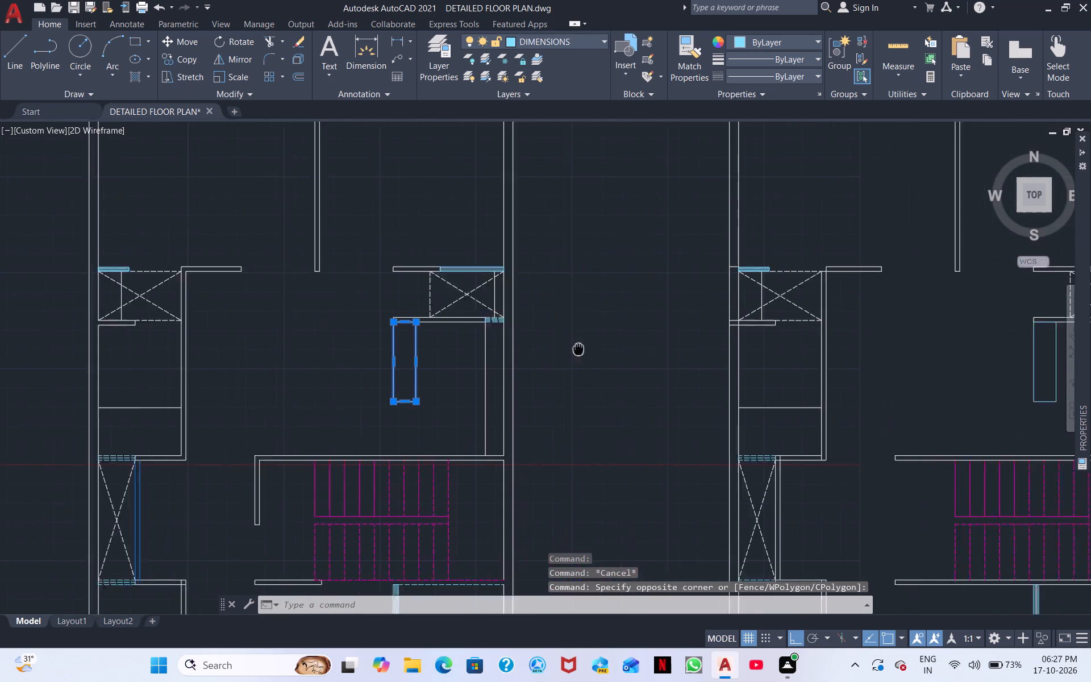
pyautogui.moveTo(512, 349); pyautogui.dragTo(359, 349, button='middle')
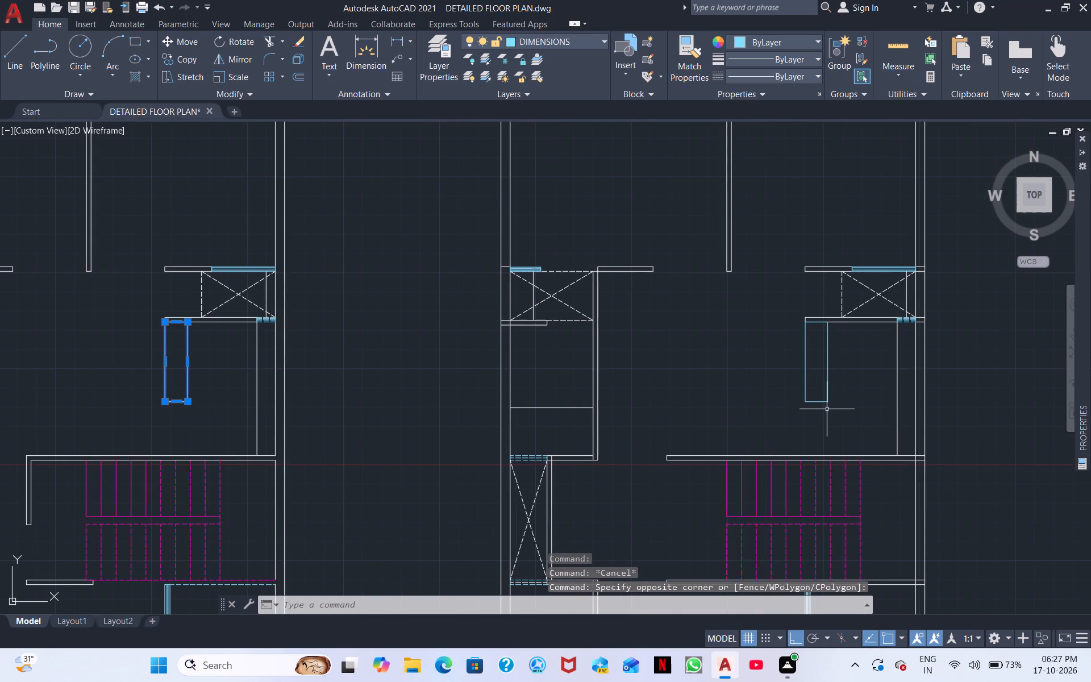
pyautogui.click(827, 409)
pyautogui.click(795, 377)
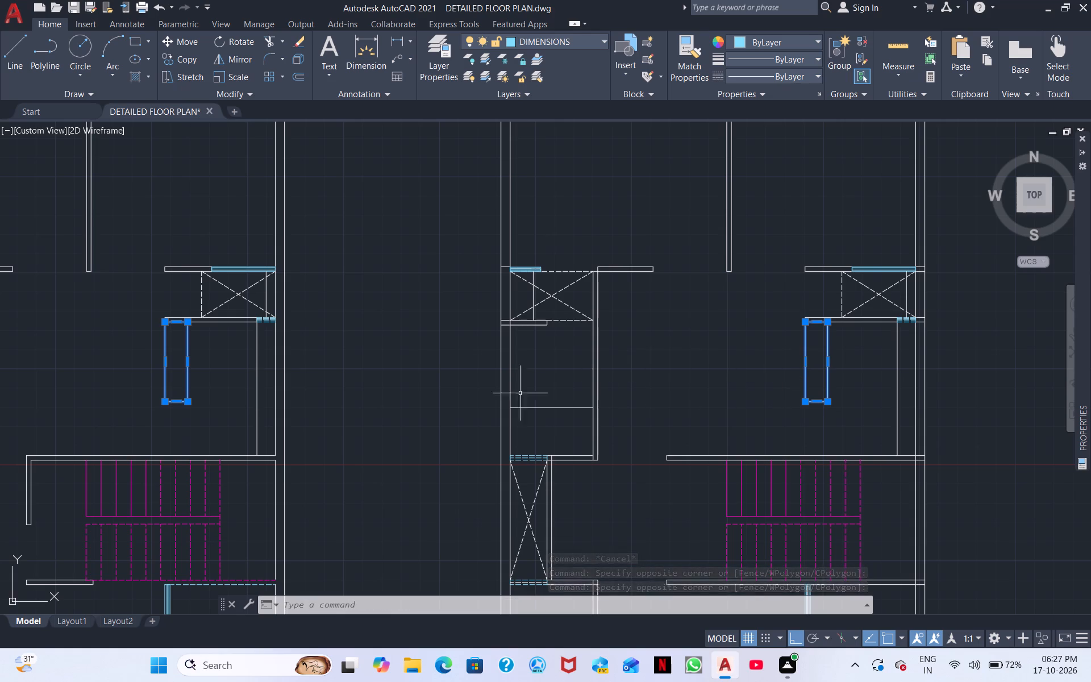
pyautogui.click(581, 39)
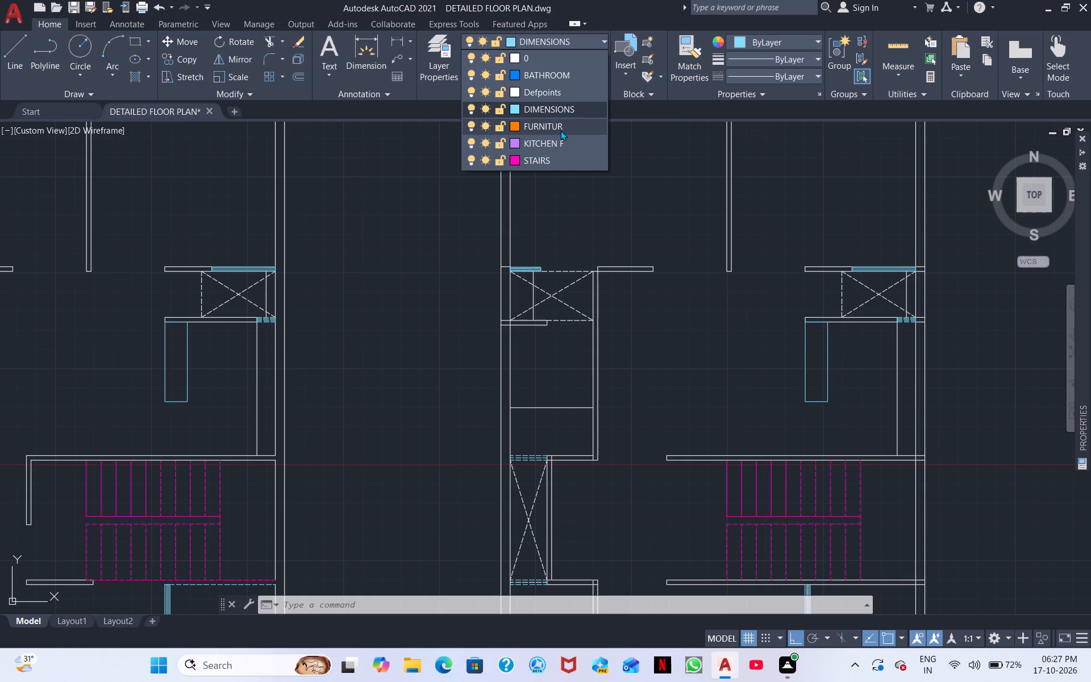
pyautogui.click(560, 130)
pyautogui.rightClick(679, 298)
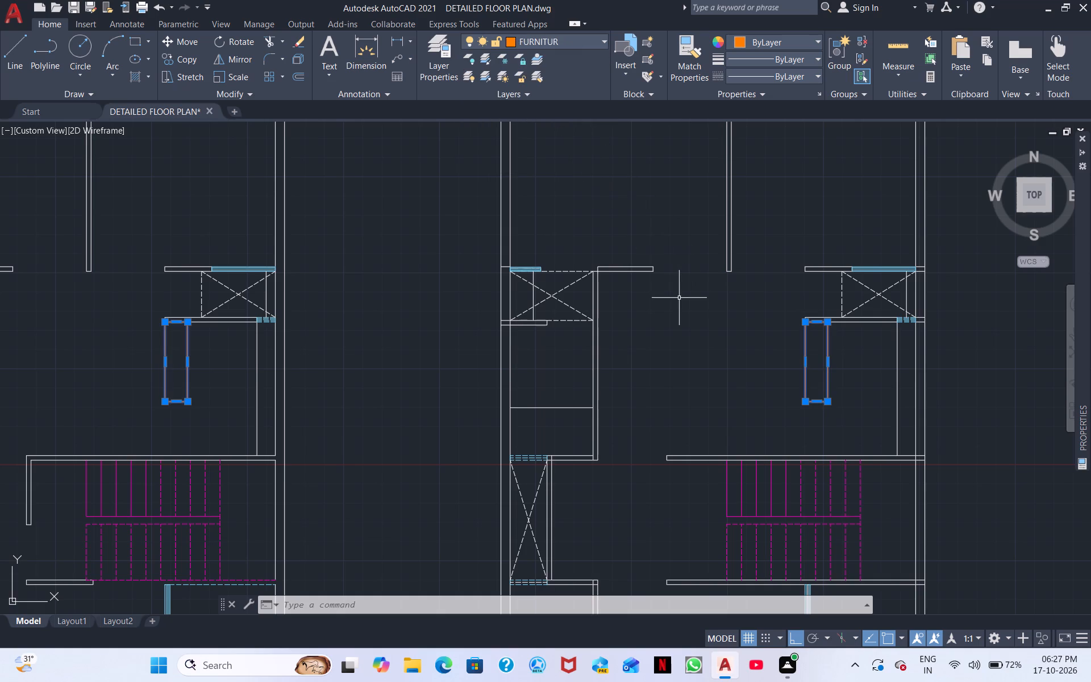
pyautogui.click(693, 240)
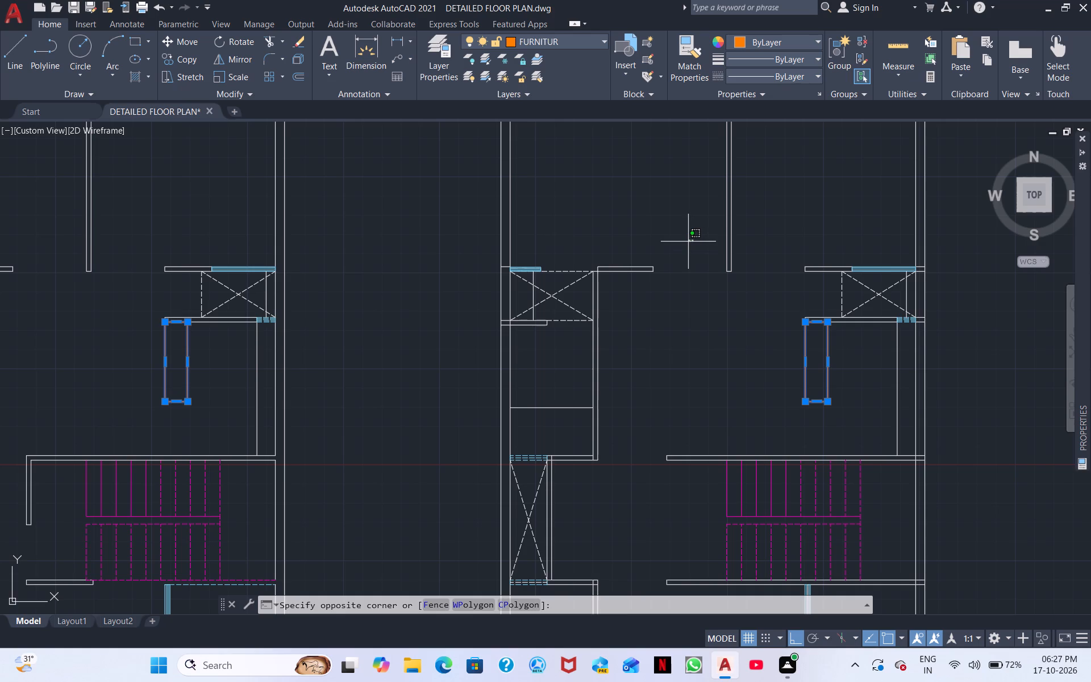
pyautogui.scroll(-1, 688, 242)
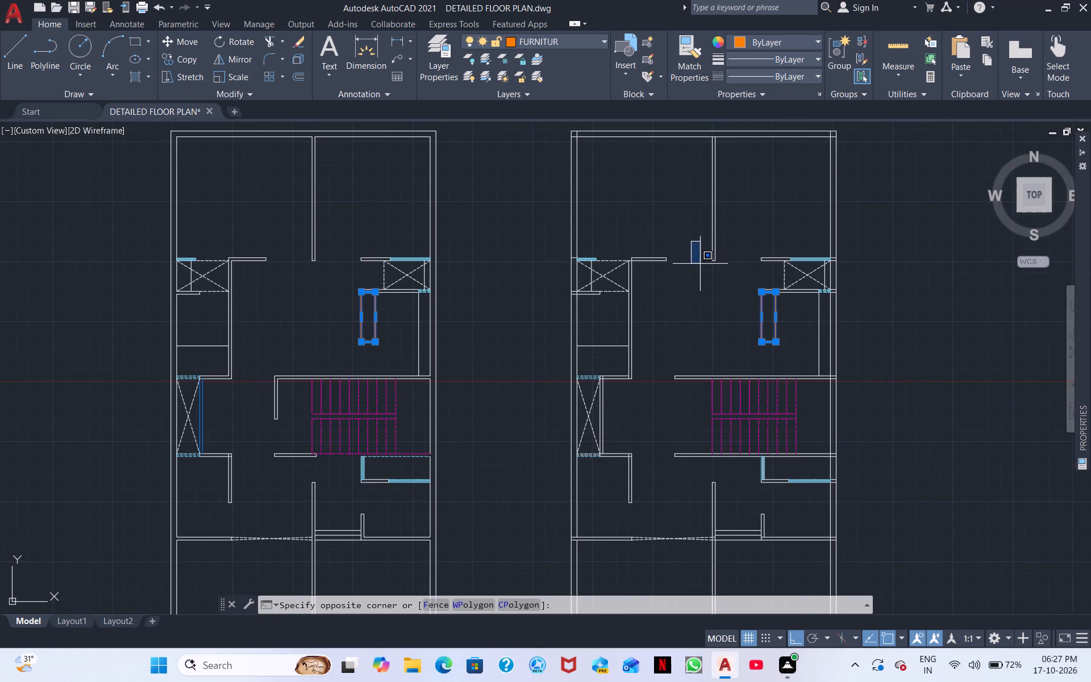
pyautogui.click(693, 244)
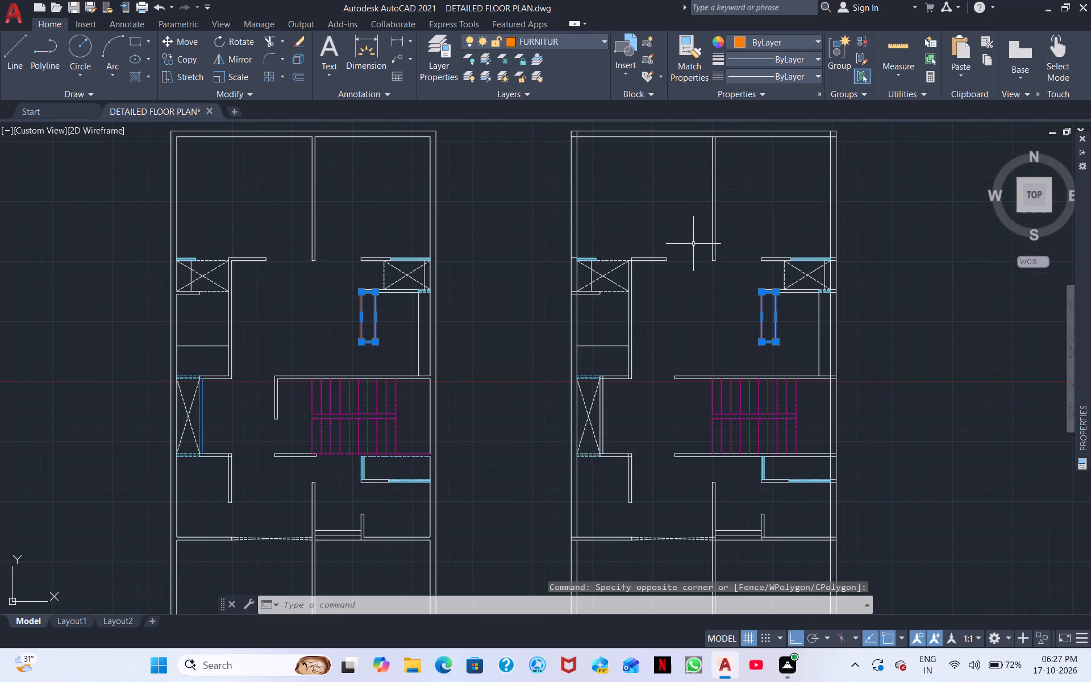
# Draw two lines squaring off the outer wall corner at the northeast of the right-hand plan's northwest crossed shaft.
pyautogui.click(14, 57)
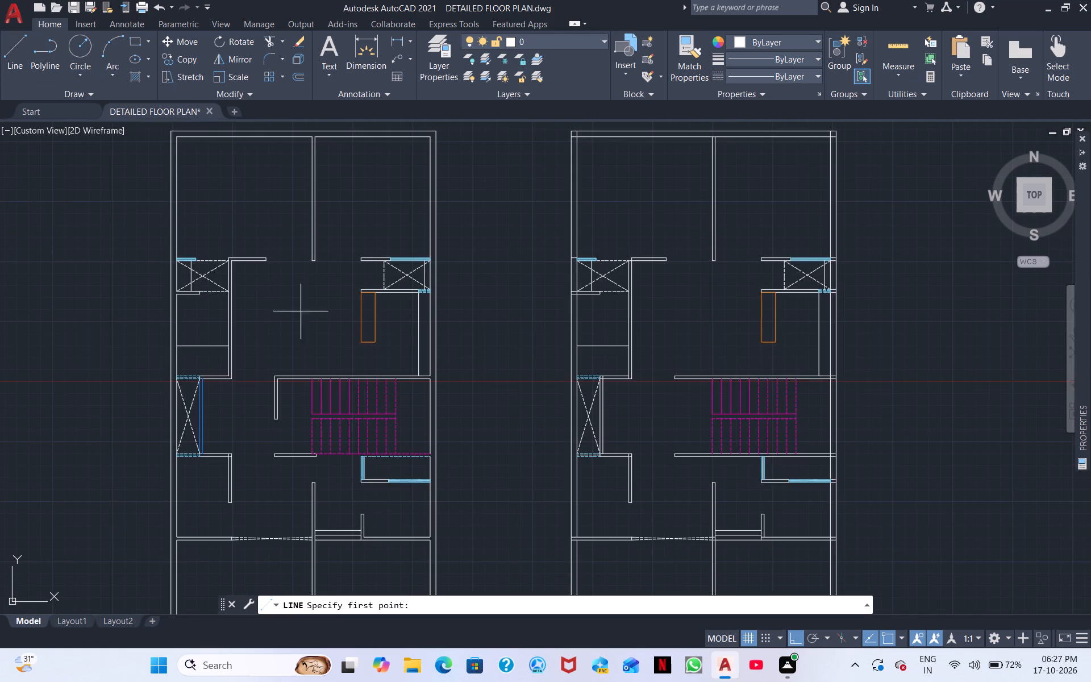
pyautogui.scroll(2, 522, 369)
pyautogui.moveTo(774, 217); pyautogui.dragTo(653, 509, button='middle')
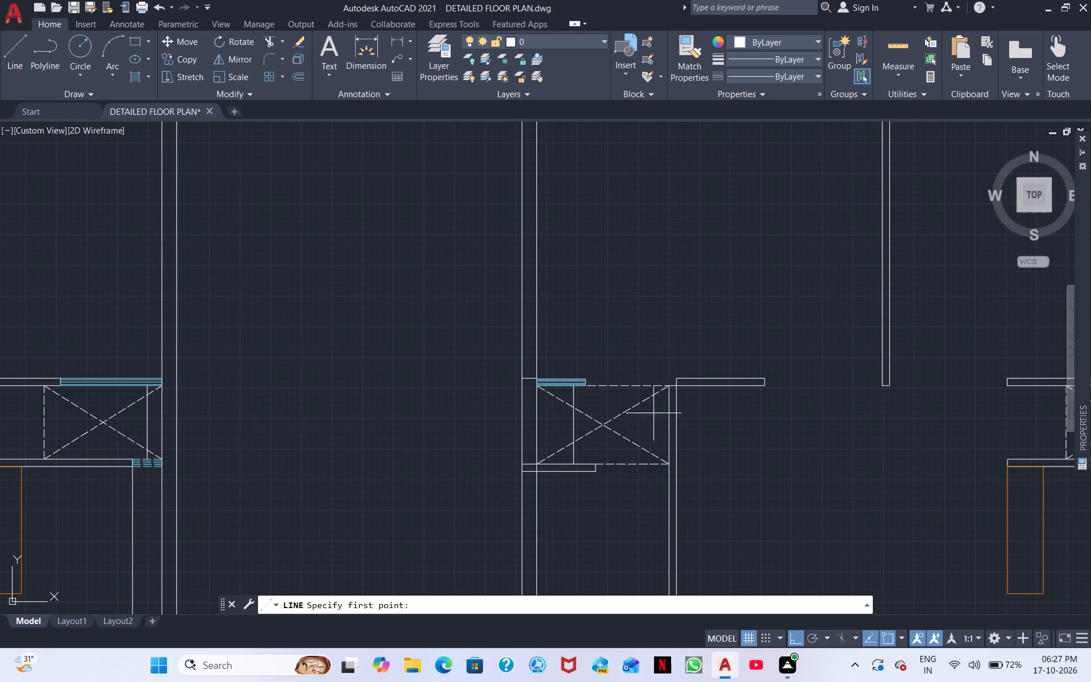
pyautogui.scroll(4, 673, 385)
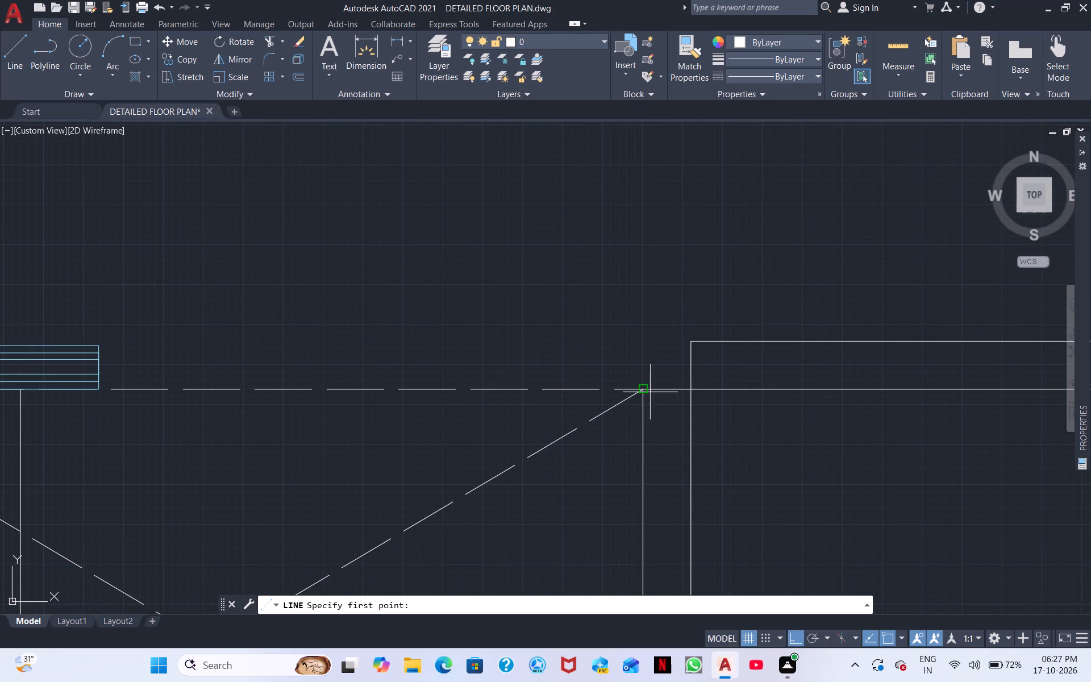
pyautogui.click(647, 387)
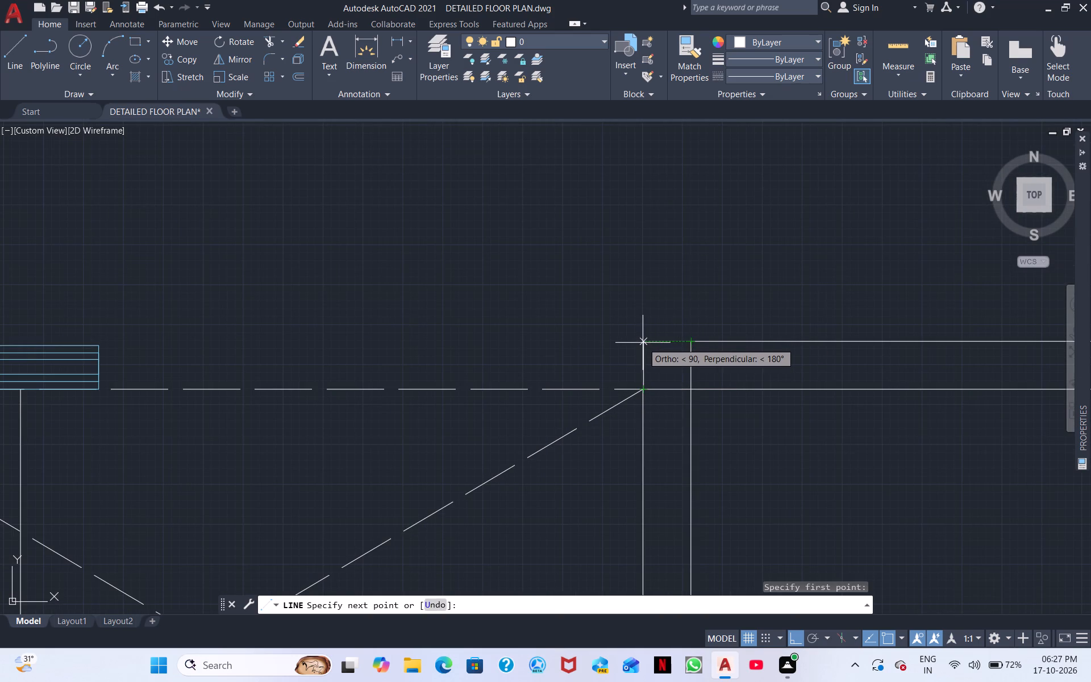
pyautogui.click(643, 343)
pyautogui.click(688, 340)
pyautogui.rightClick(717, 369)
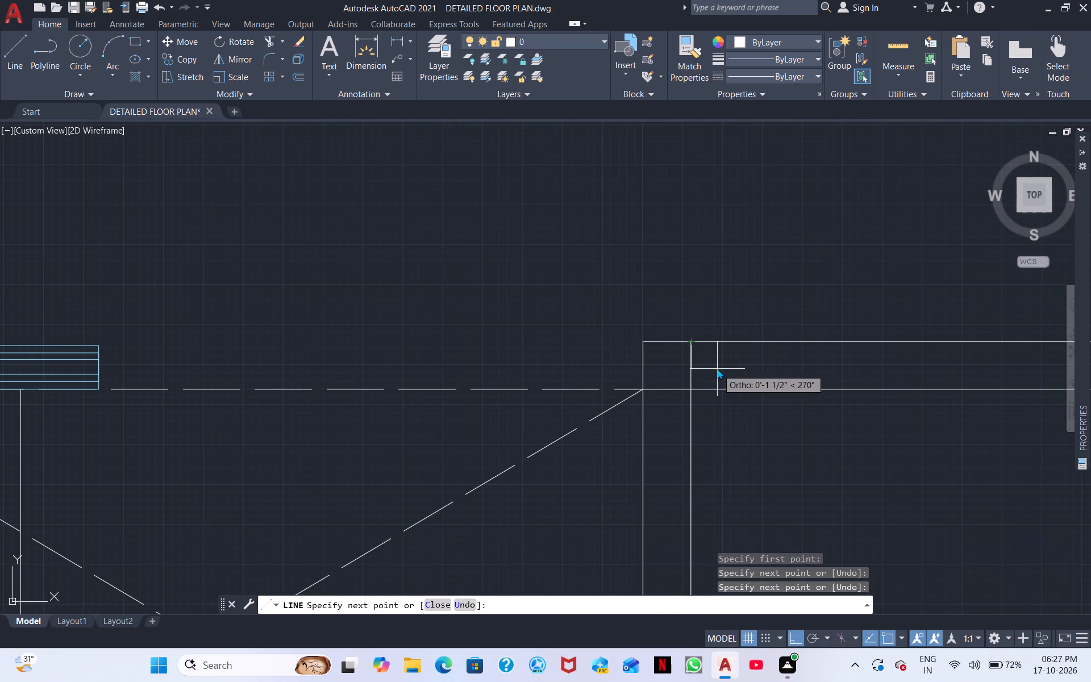
pyautogui.click(758, 392)
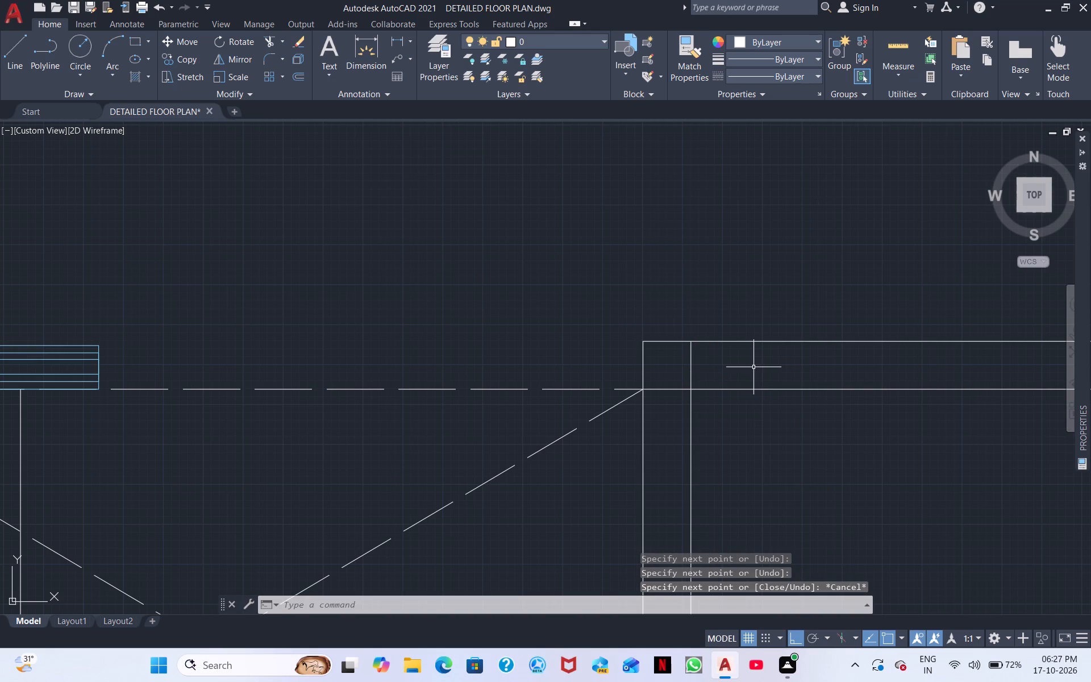
# Trim the two wall line segments crossing inside that squared-off corner so the walls join cleanly.
pyautogui.click(273, 40)
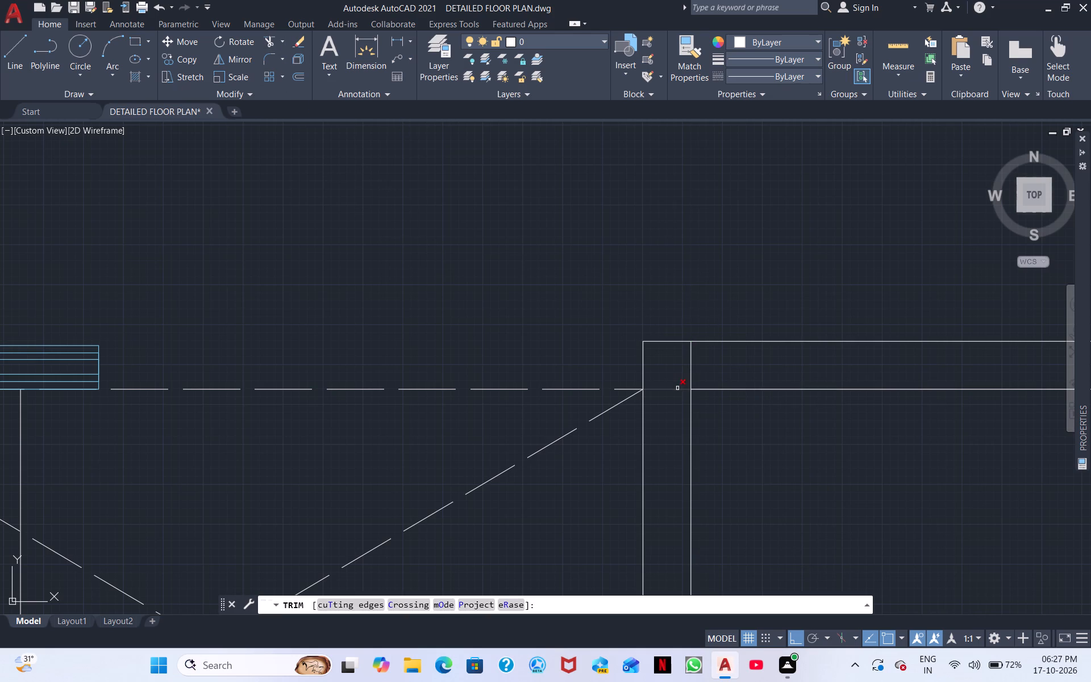
pyautogui.click(677, 388)
pyautogui.click(690, 364)
pyautogui.rightClick(707, 364)
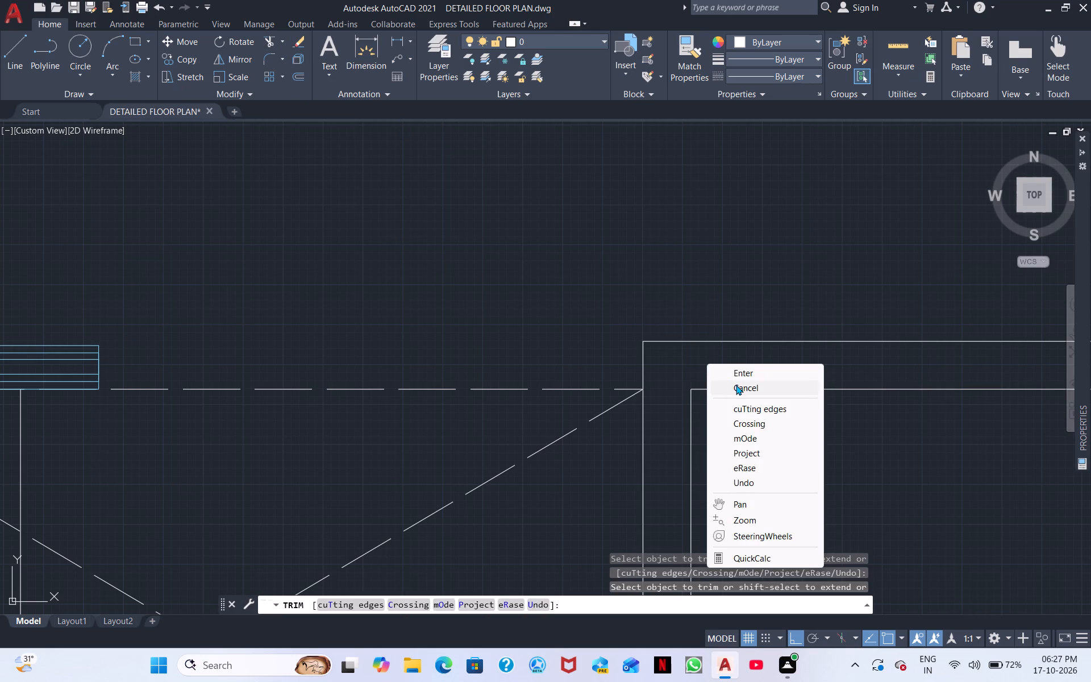
pyautogui.click(736, 385)
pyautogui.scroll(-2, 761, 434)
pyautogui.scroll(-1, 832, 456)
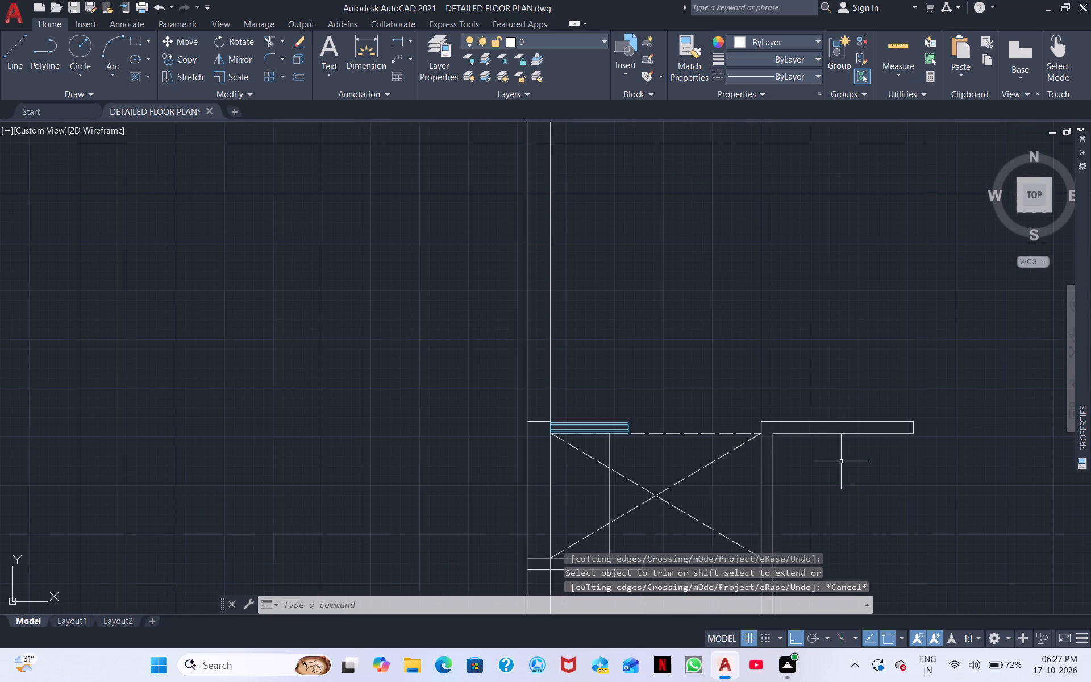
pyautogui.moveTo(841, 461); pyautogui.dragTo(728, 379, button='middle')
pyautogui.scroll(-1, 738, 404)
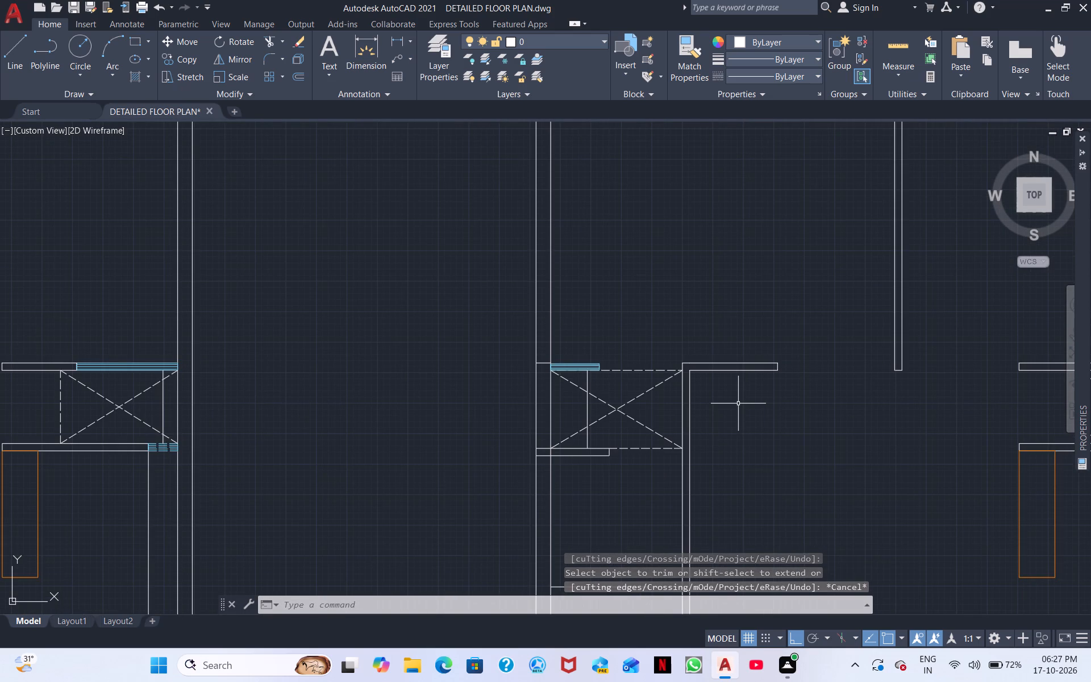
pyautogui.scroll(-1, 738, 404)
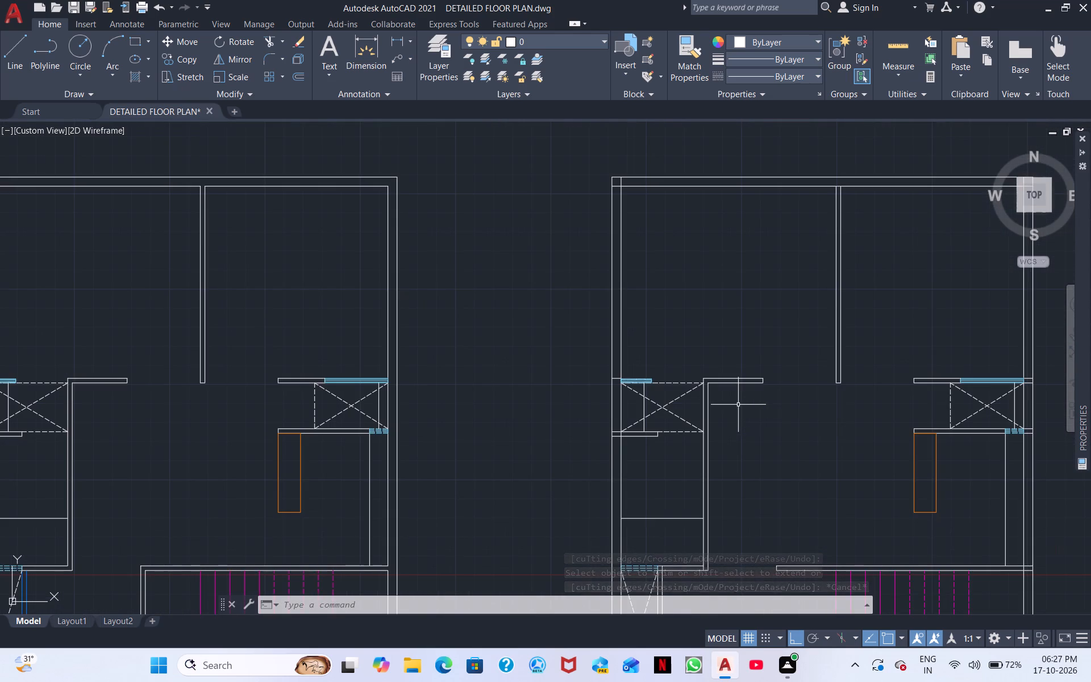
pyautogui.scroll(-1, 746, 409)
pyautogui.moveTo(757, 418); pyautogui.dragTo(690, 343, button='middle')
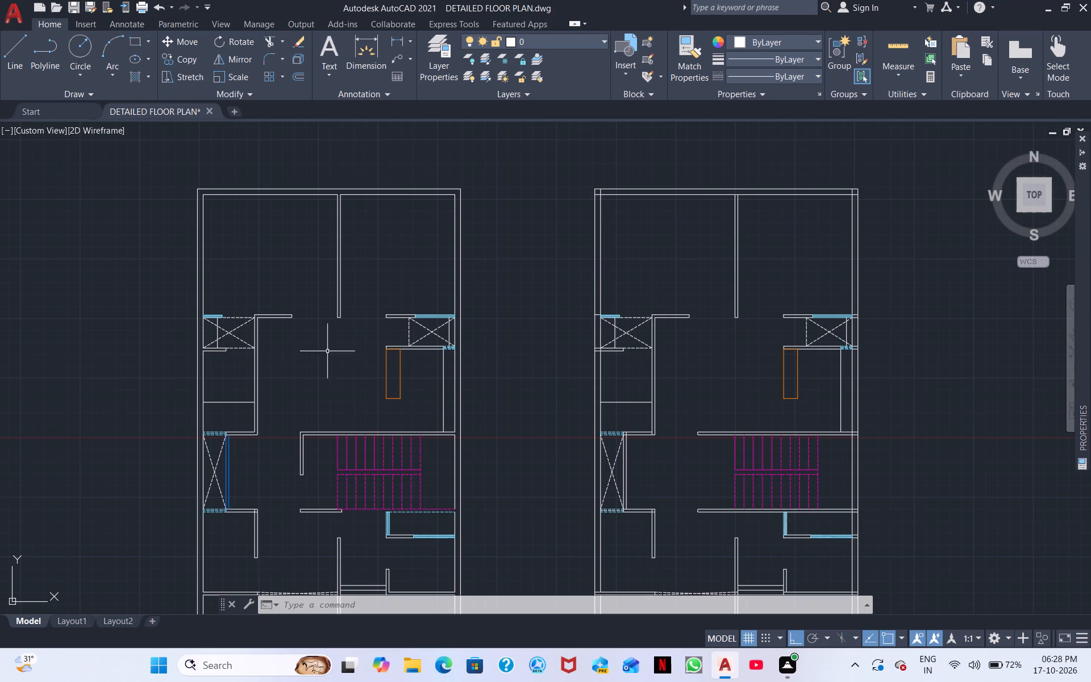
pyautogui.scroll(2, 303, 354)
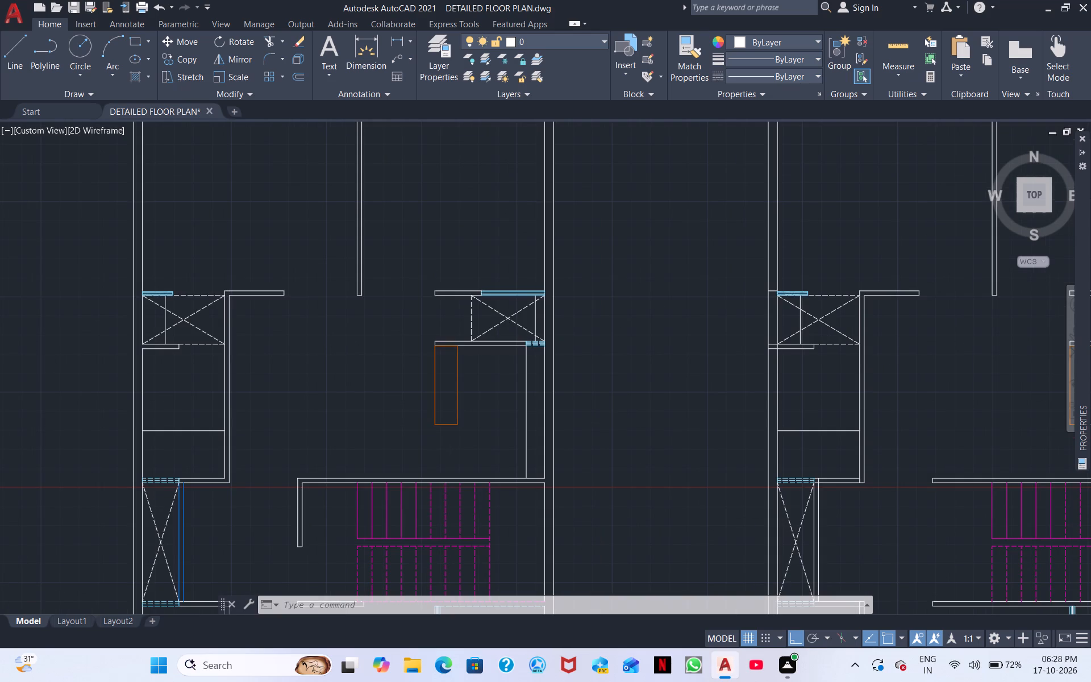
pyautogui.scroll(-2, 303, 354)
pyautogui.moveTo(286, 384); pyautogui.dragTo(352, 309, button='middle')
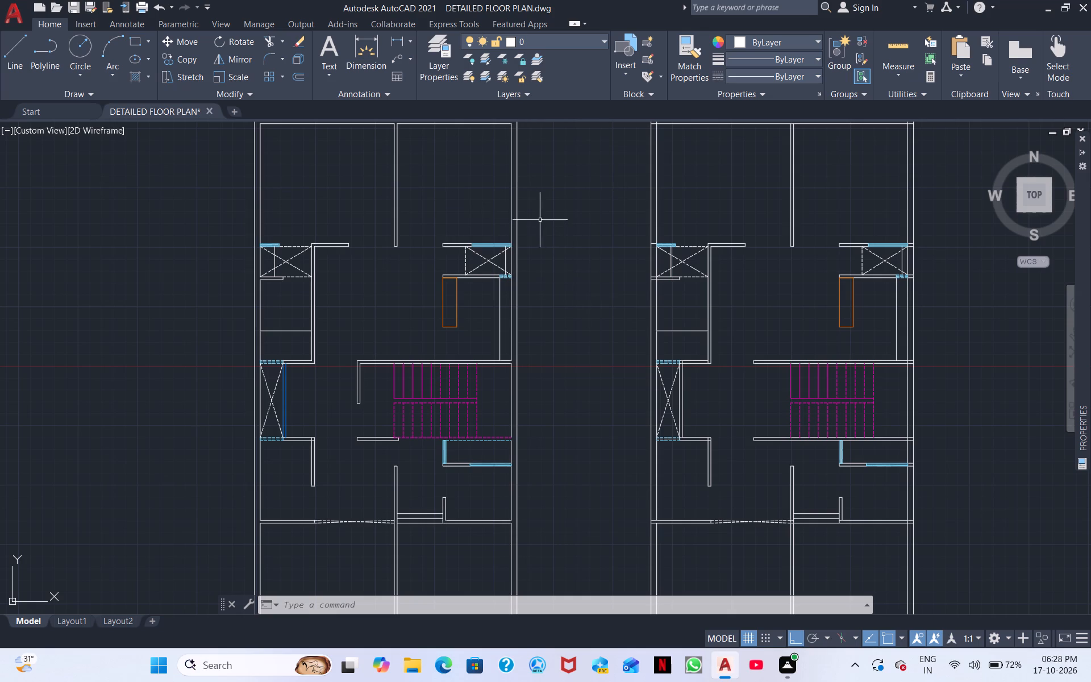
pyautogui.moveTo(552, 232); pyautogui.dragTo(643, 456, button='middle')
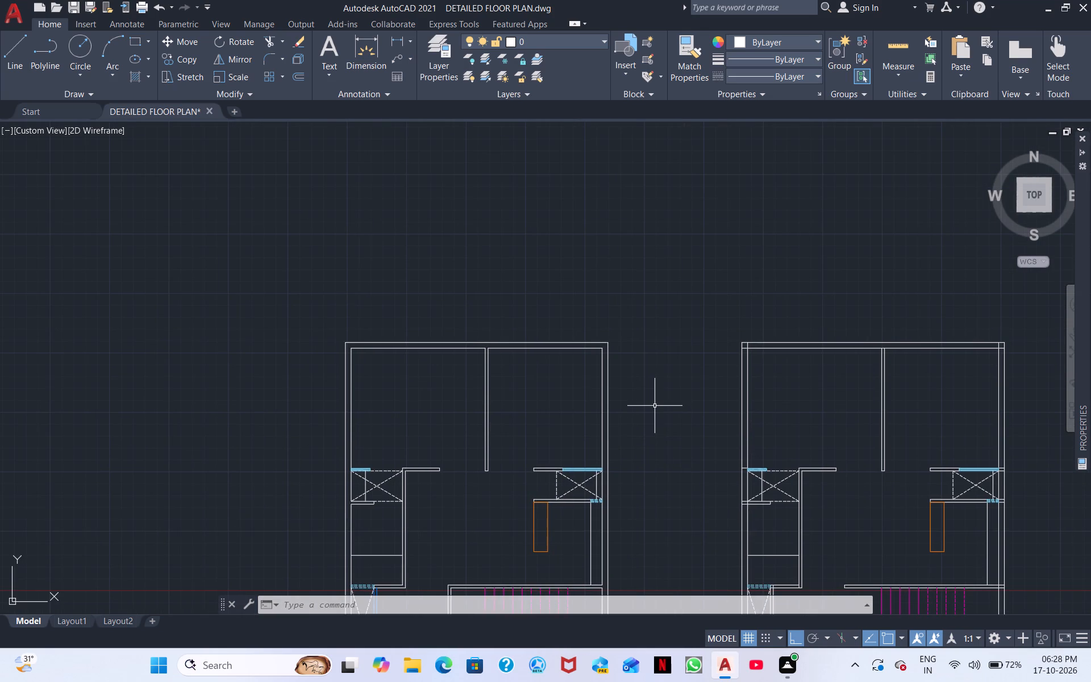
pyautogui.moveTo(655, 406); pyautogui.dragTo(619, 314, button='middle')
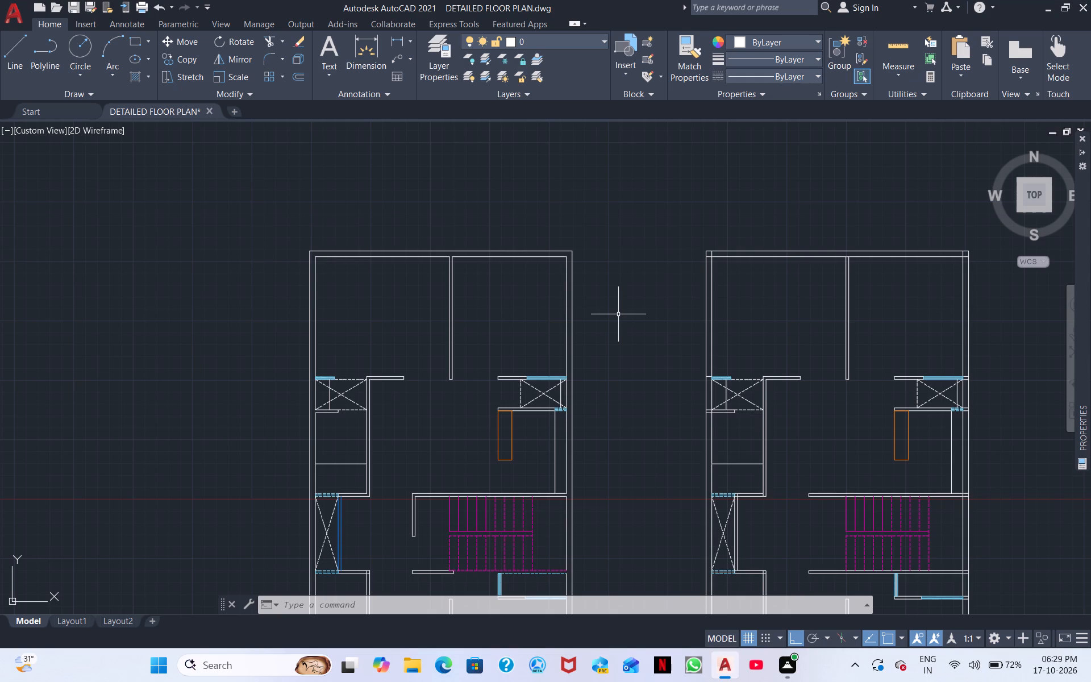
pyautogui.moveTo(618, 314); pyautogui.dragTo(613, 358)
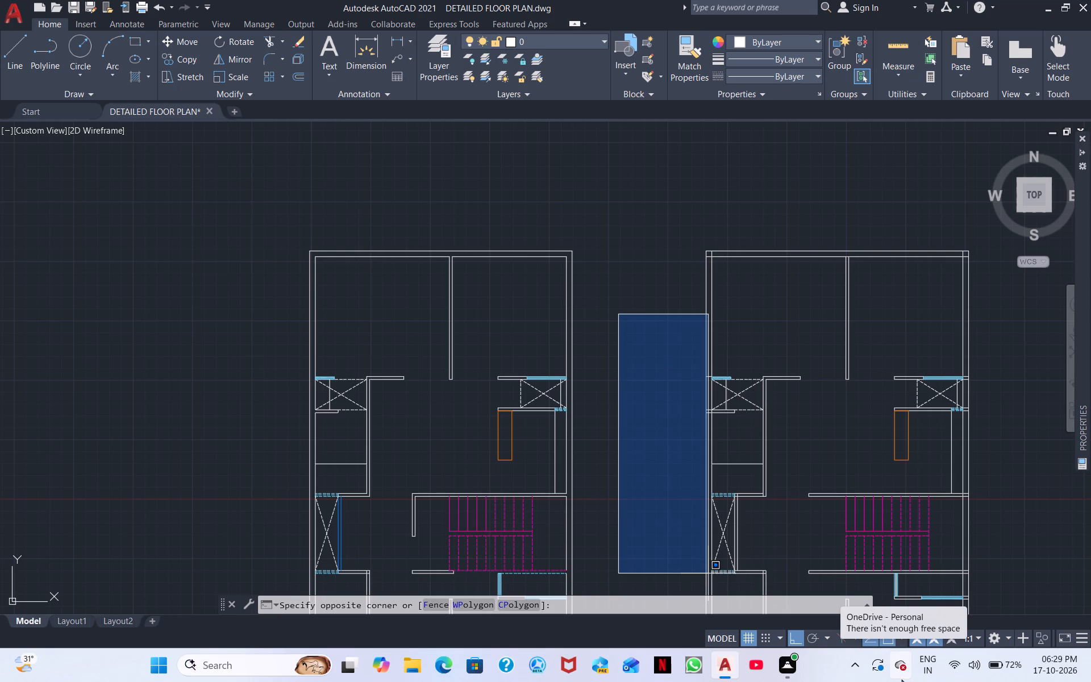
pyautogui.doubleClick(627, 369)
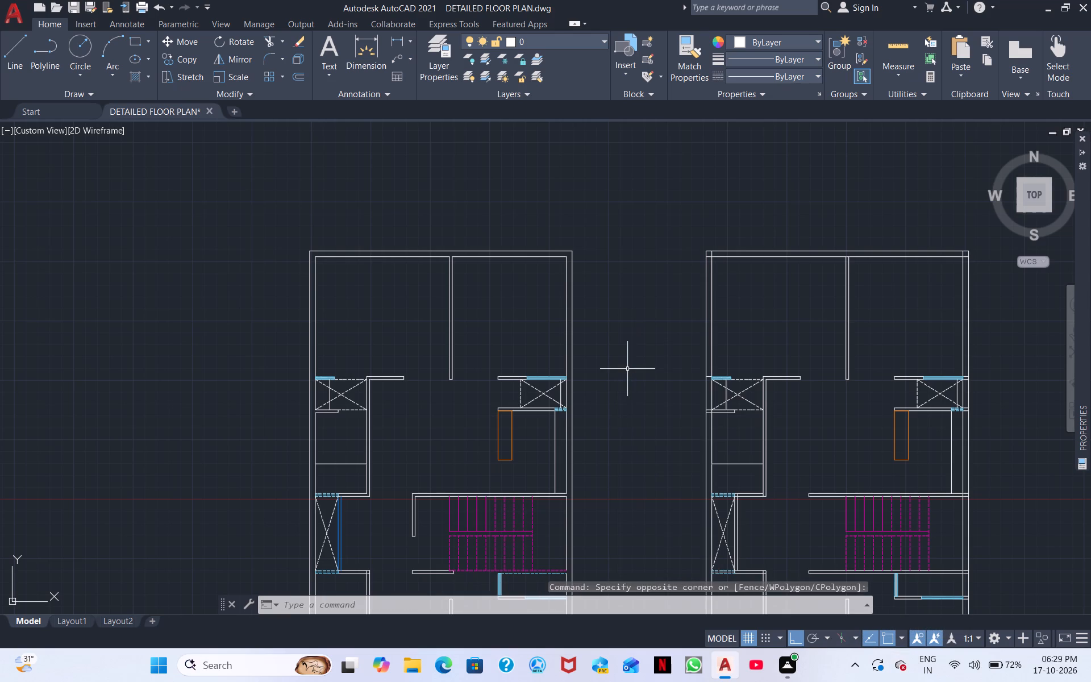
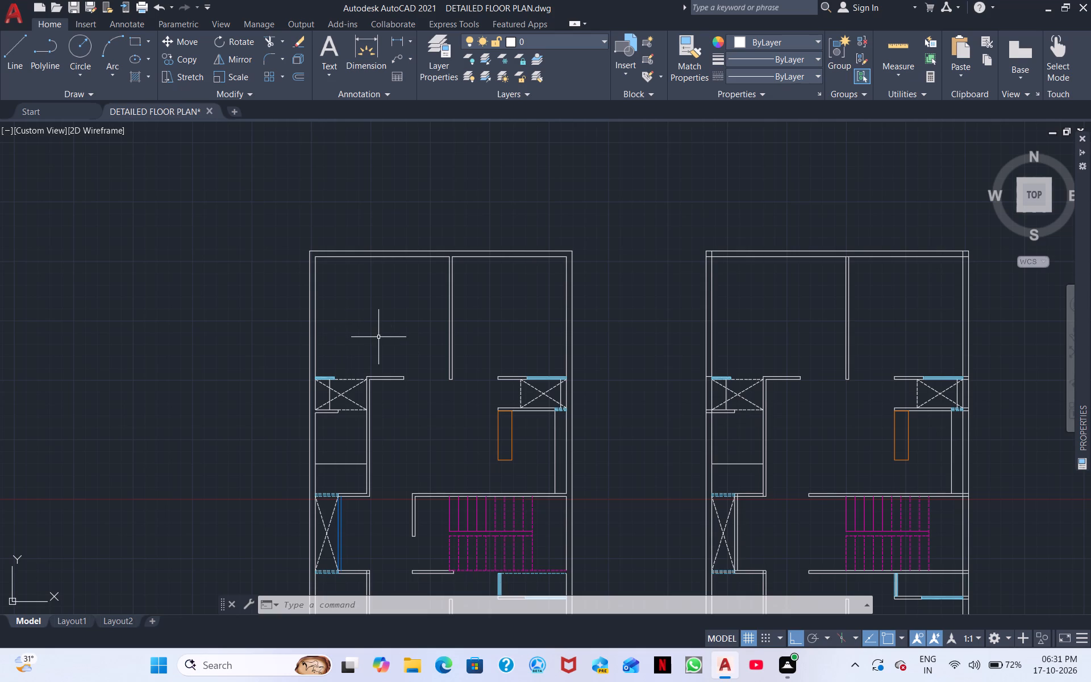
# Erase the short vertical line crossing the northeast crossed shaft of the left-hand plan.
pyautogui.scroll(2, 555, 419)
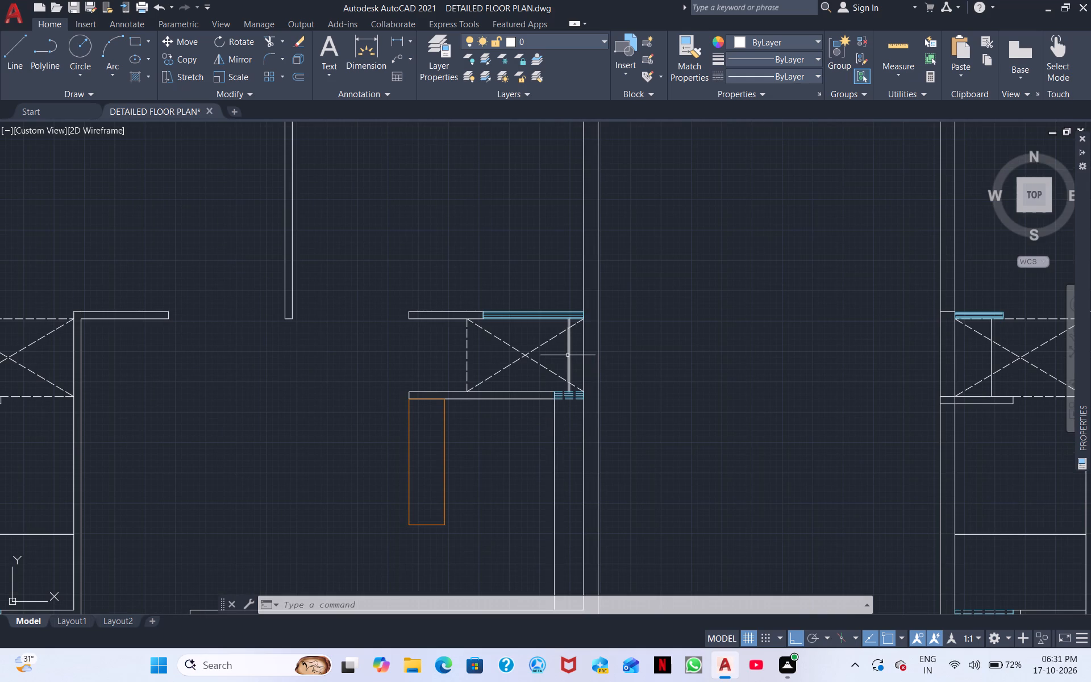
pyautogui.click(568, 355)
pyautogui.rightClick(566, 355)
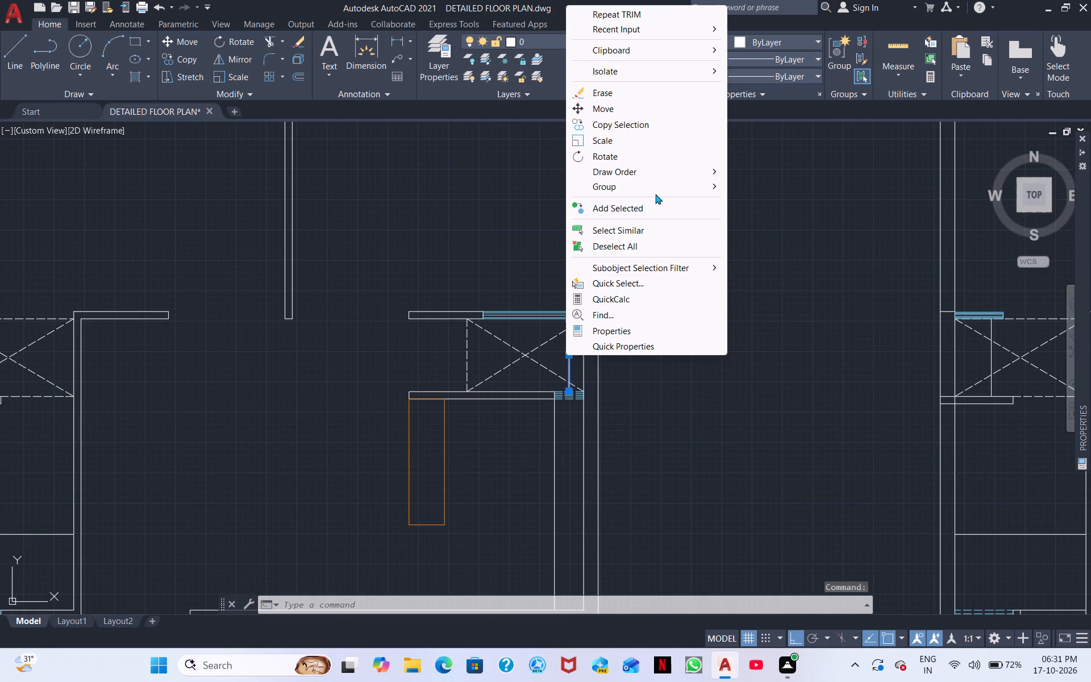
pyautogui.click(602, 93)
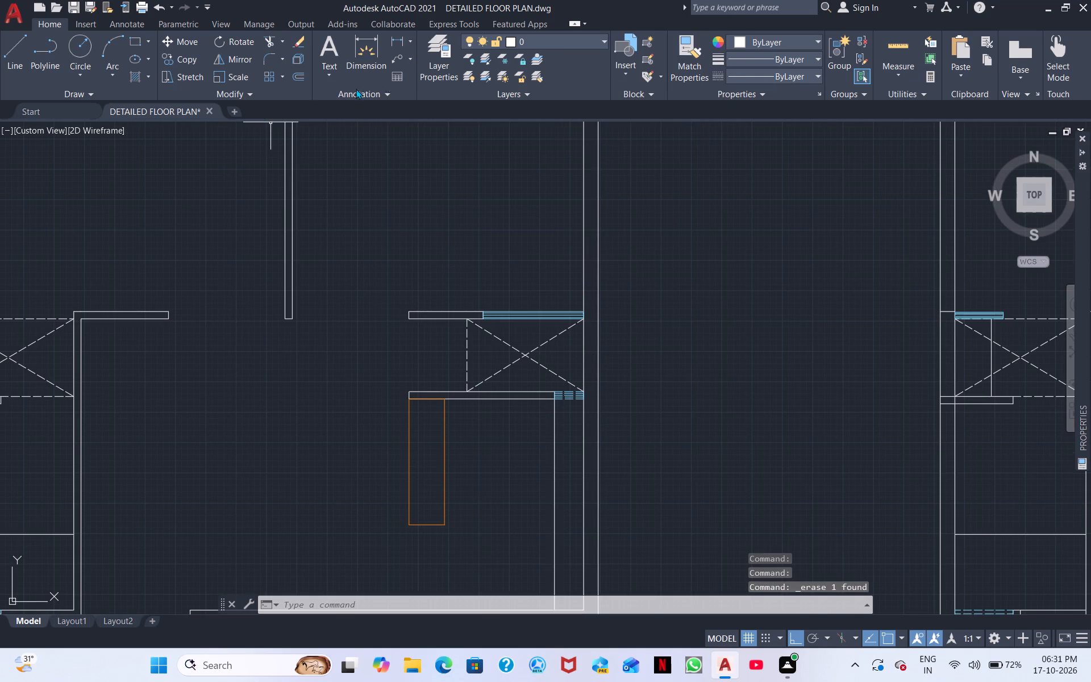
# Draw a vertical line across the left-hand plan's northeast shaft, from the window's south edge to the wall just west of the dashed window.
pyautogui.click(18, 50)
pyautogui.scroll(2, 455, 369)
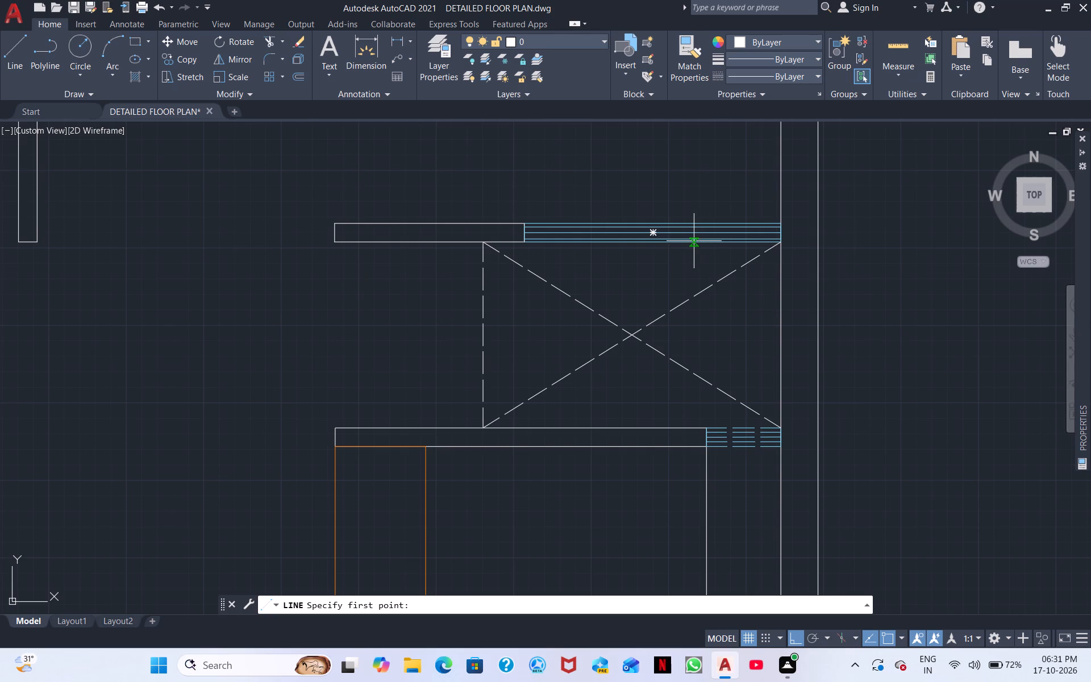
pyautogui.scroll(5, 690, 246)
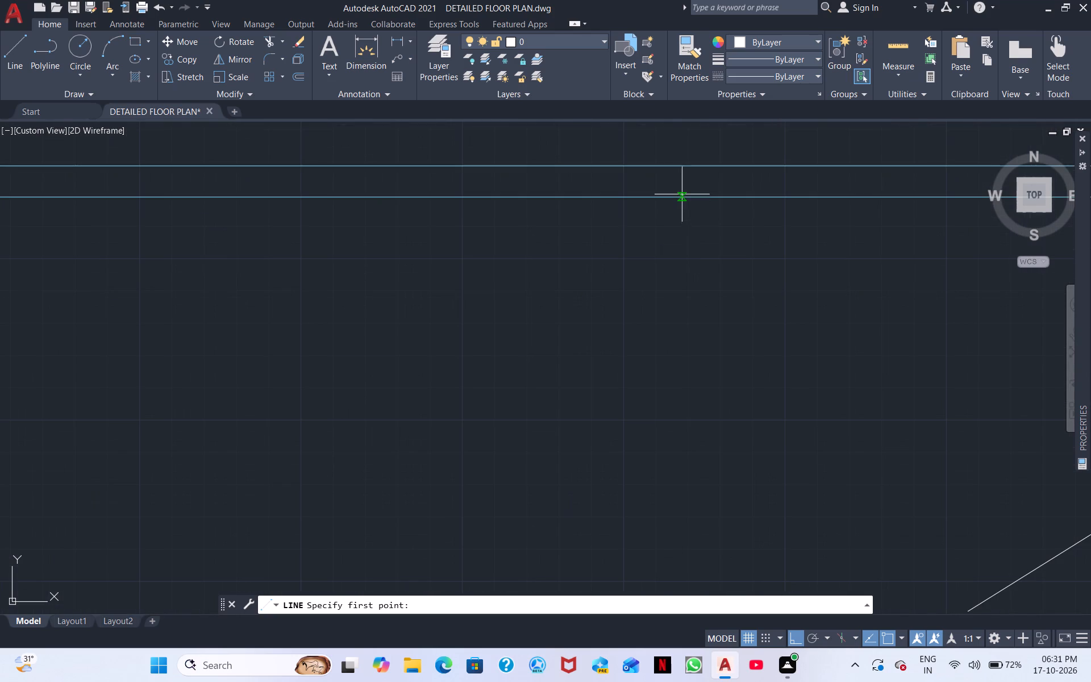
pyautogui.click(682, 194)
pyautogui.moveTo(676, 521); pyautogui.dragTo(622, 243, button='middle')
pyautogui.scroll(-3, 619, 251)
pyautogui.moveTo(623, 461); pyautogui.dragTo(563, 196, button='middle')
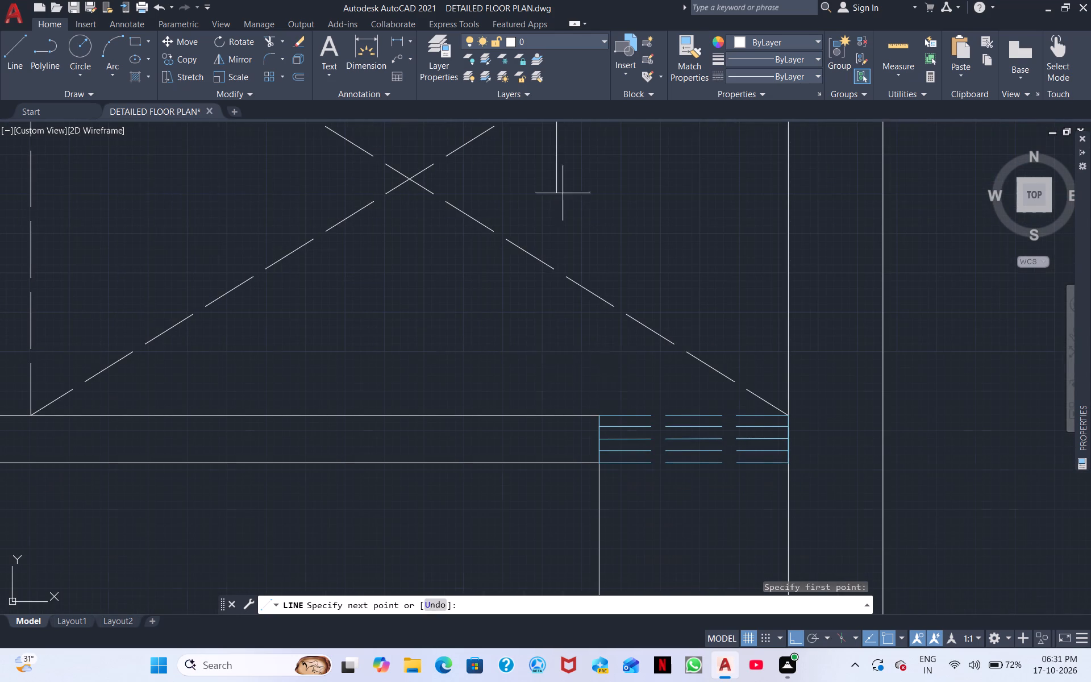
pyautogui.click(555, 417)
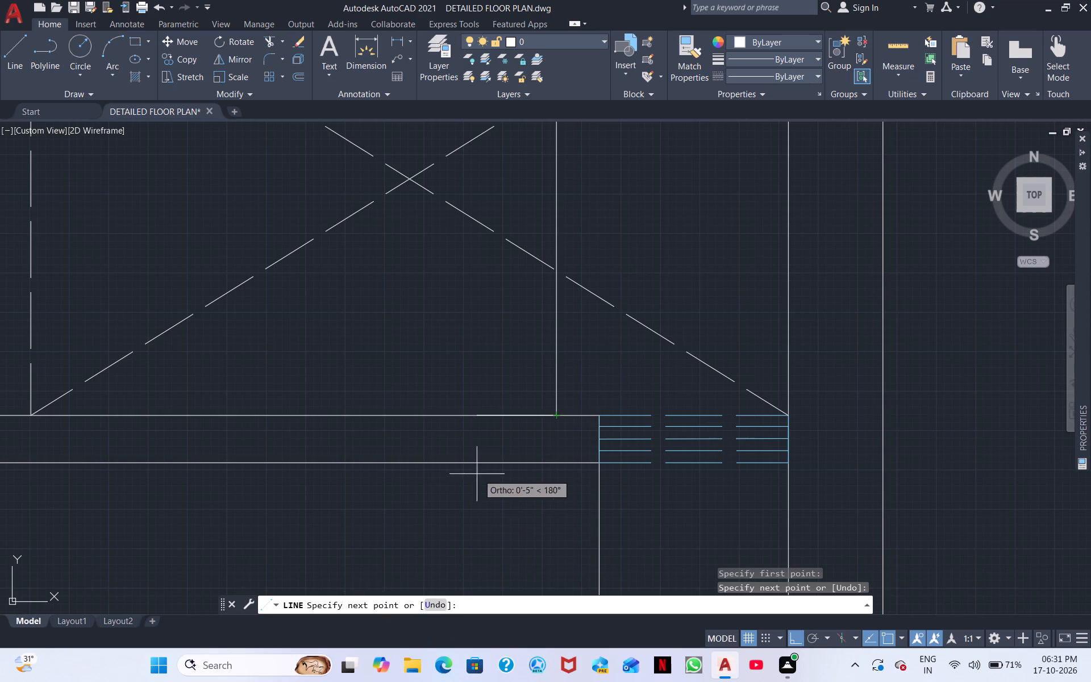
pyautogui.scroll(-5, 444, 548)
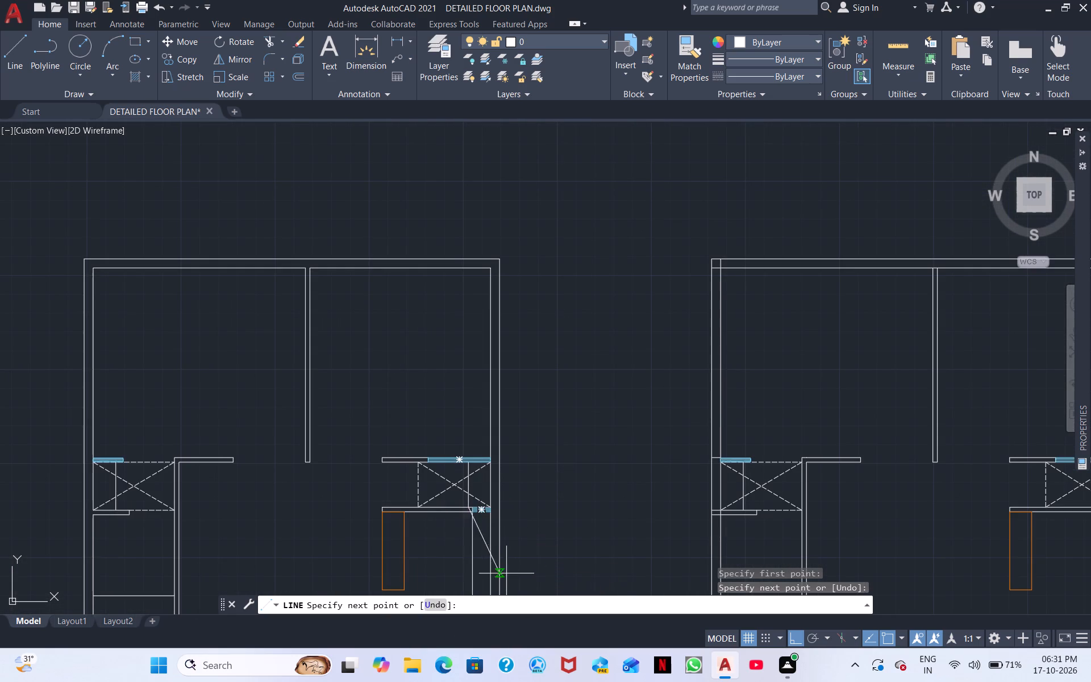
pyautogui.moveTo(540, 468); pyautogui.dragTo(715, 512, button='middle')
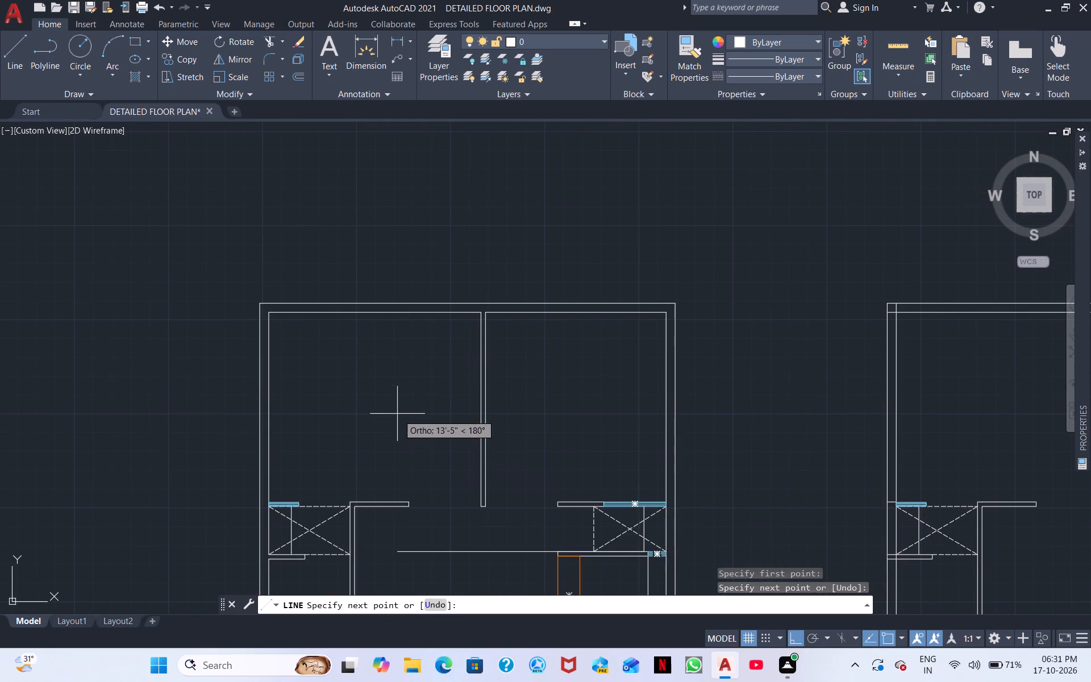
pyautogui.moveTo(397, 413); pyautogui.dragTo(490, 440, button='middle')
pyautogui.scroll(-1, 453, 427)
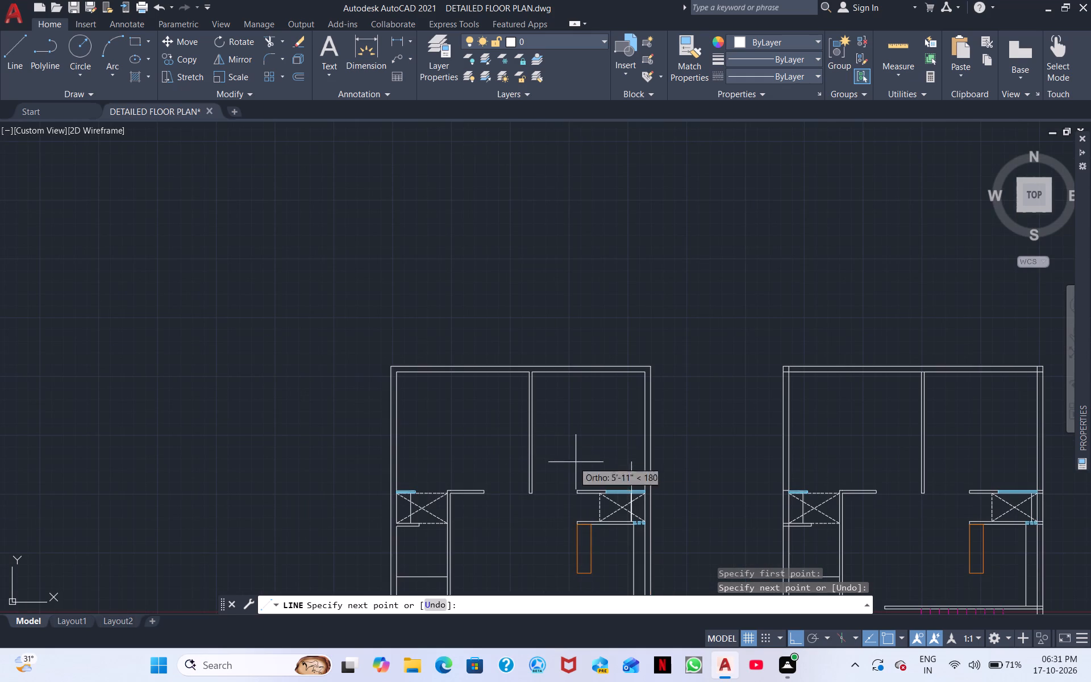
pyautogui.rightClick(685, 490)
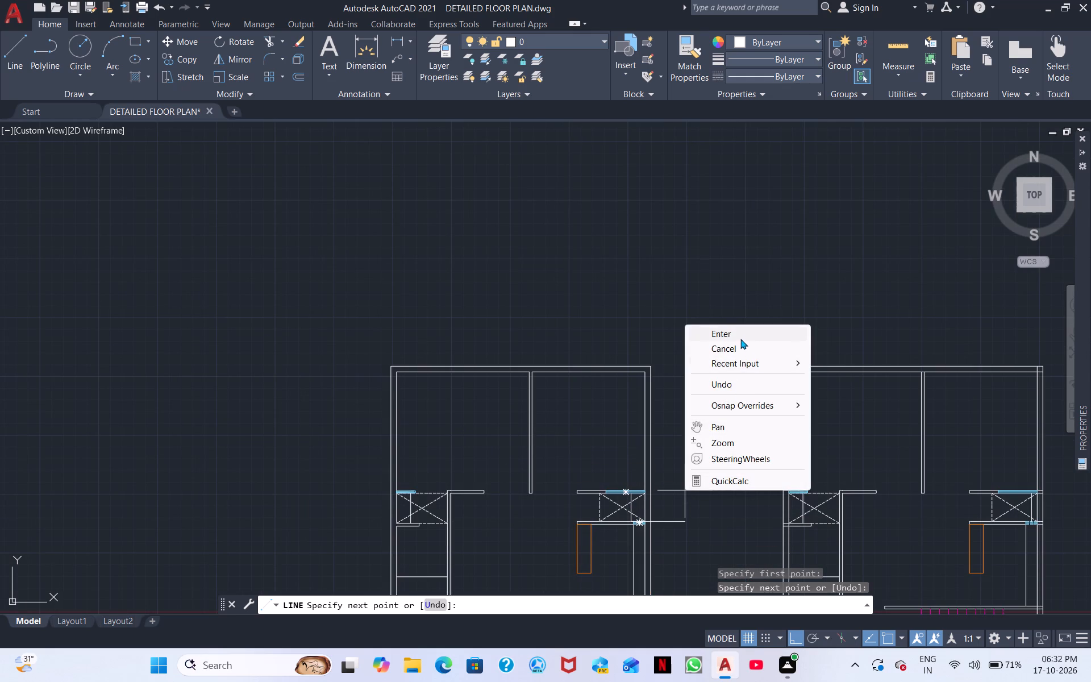
pyautogui.click(740, 339)
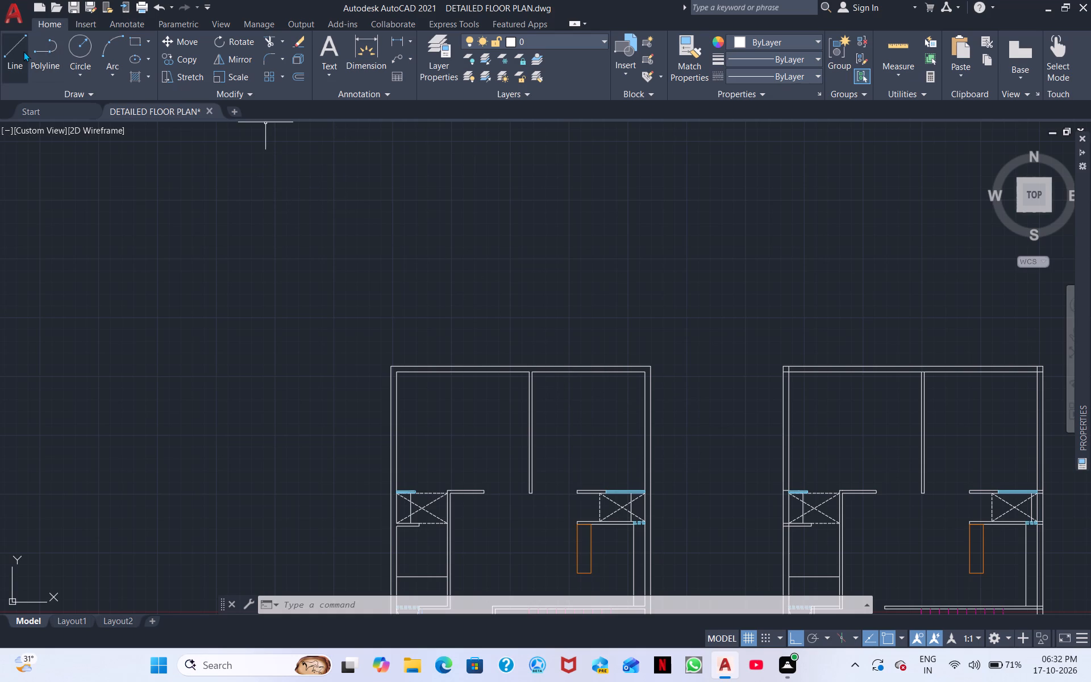
# Make FURNITUR the current layer.
pyautogui.click(594, 38)
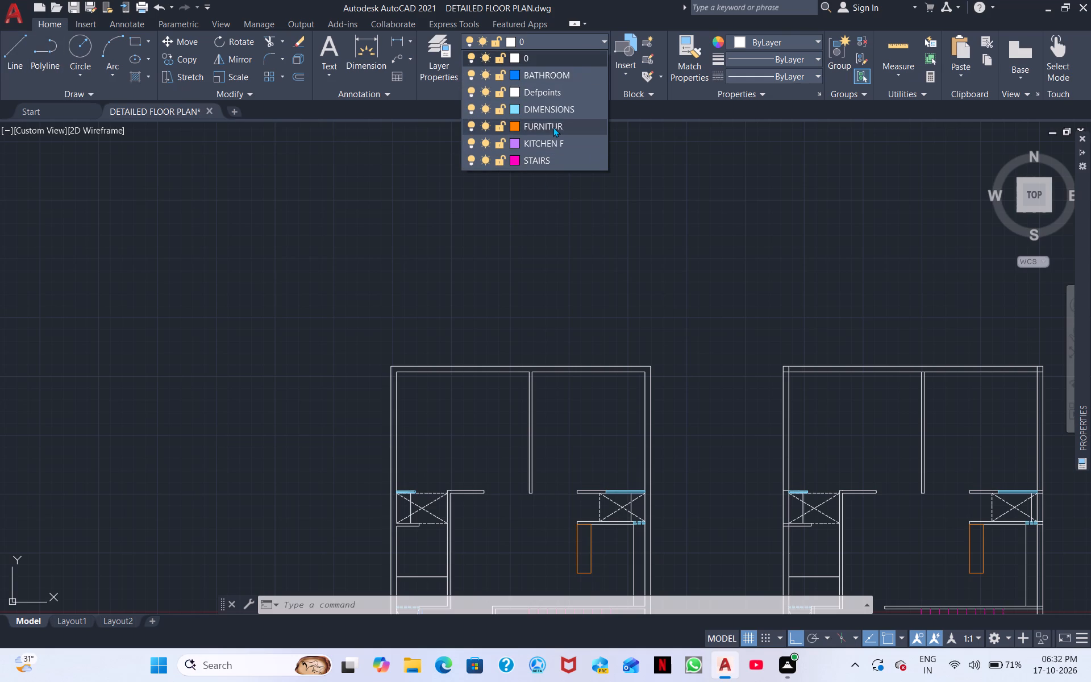
pyautogui.click(553, 126)
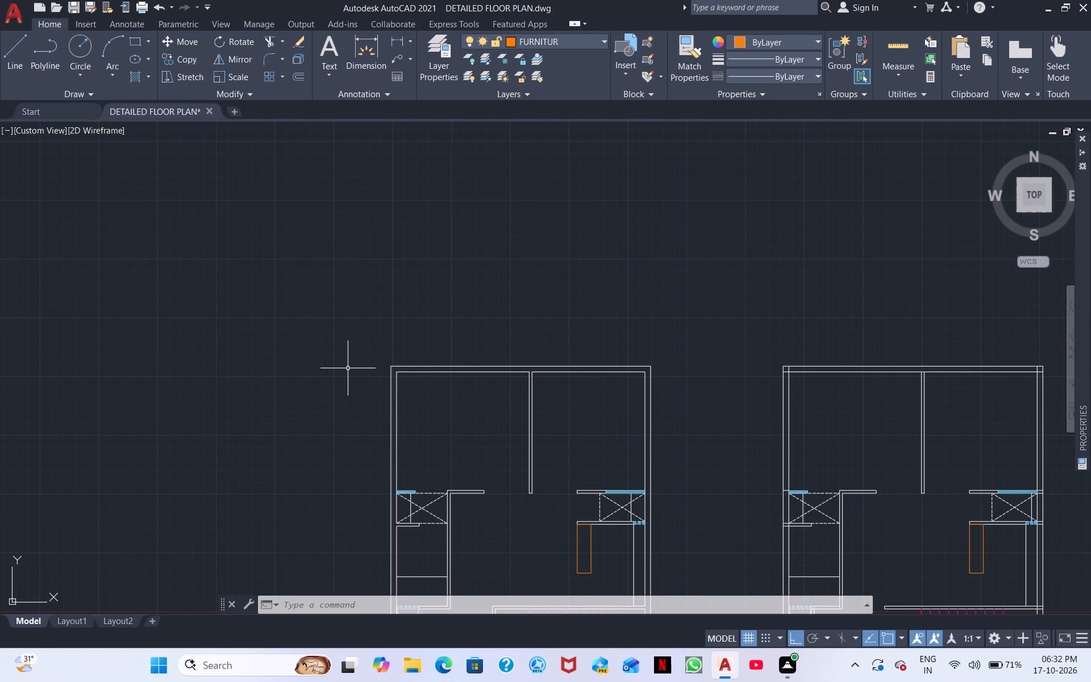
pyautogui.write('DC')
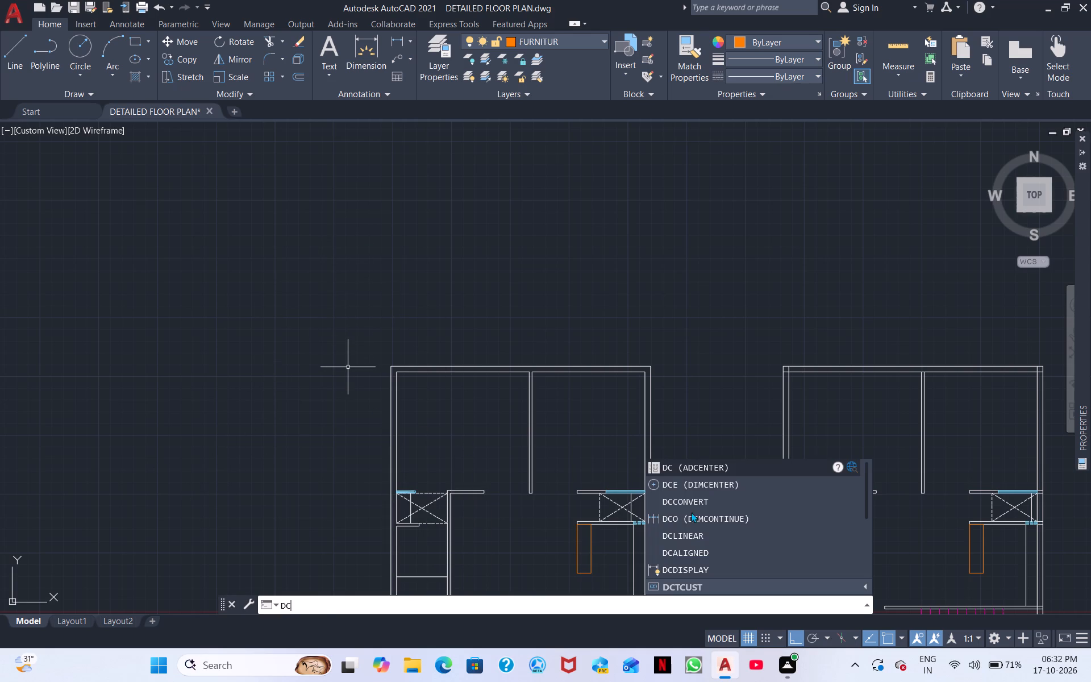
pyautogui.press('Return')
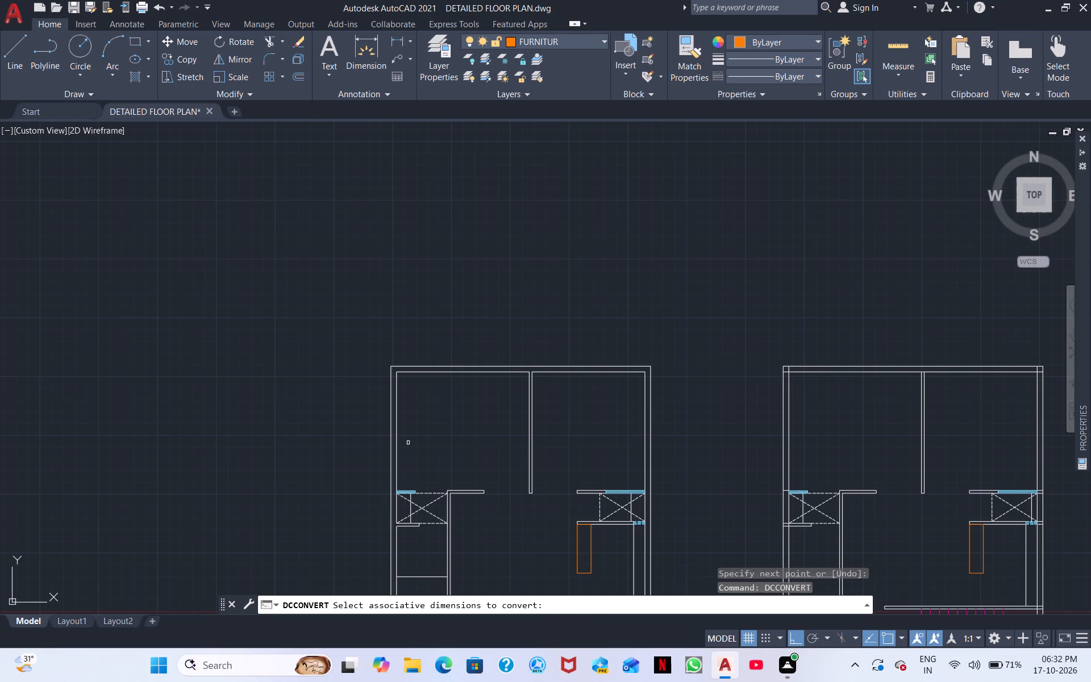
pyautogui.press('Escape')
# Open DesignCenter and browse through the en-us and DesignCenter sample folders to the blocks of Home - Space Planner.dwg.
pyautogui.write('DC')
pyautogui.press('space')
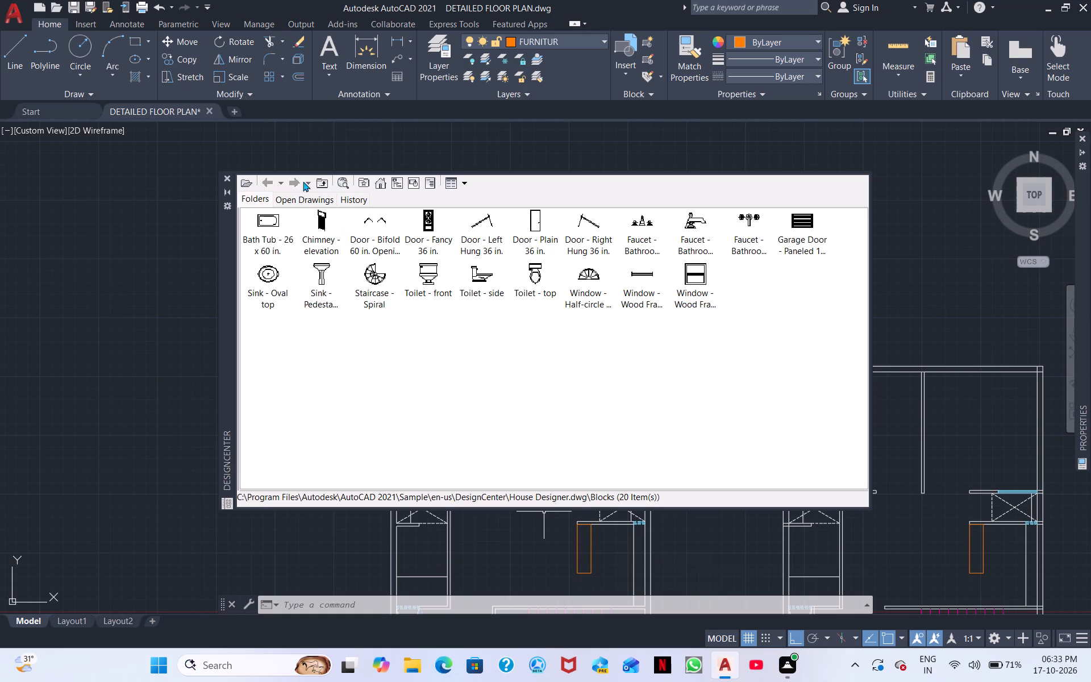
pyautogui.click(385, 189)
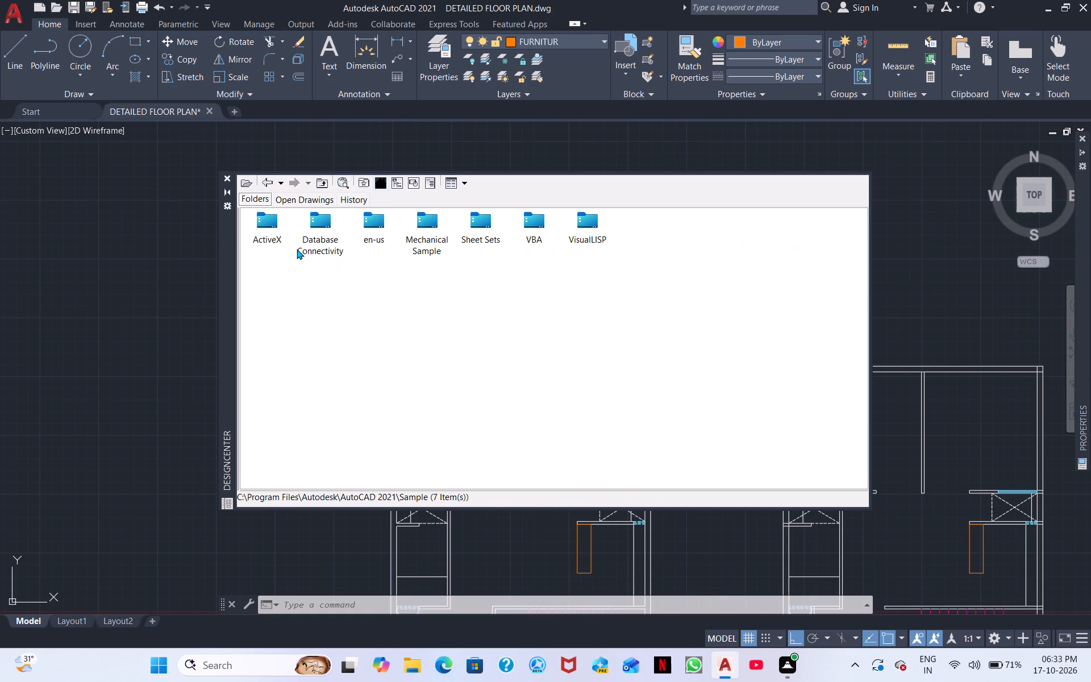
pyautogui.doubleClick(376, 236)
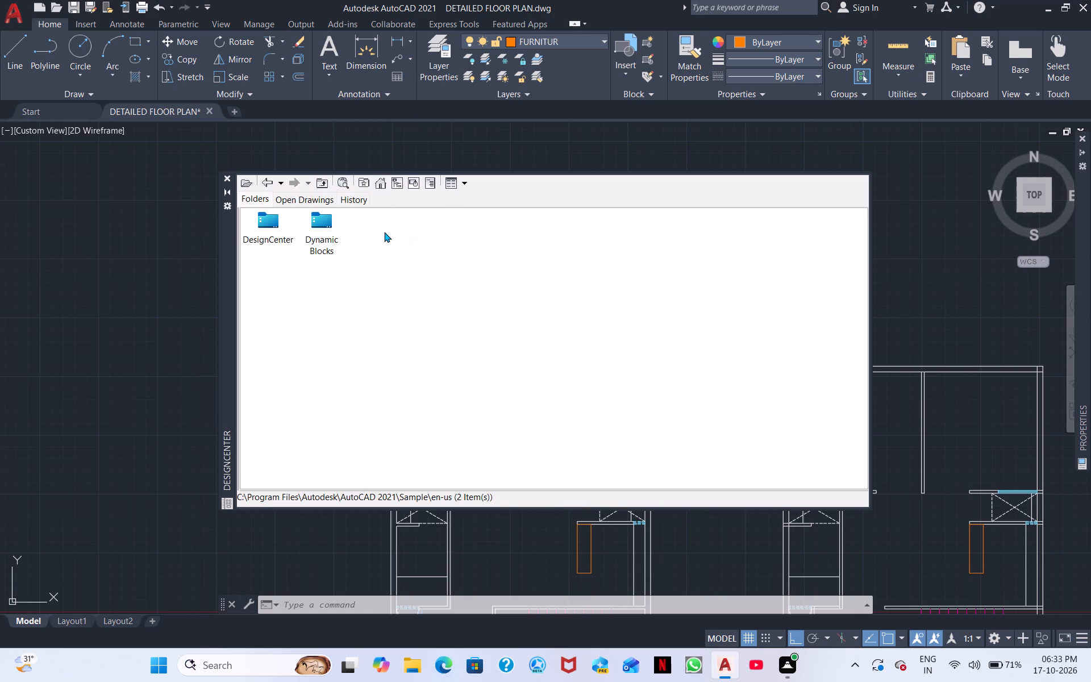
pyautogui.click(278, 234)
pyautogui.click(278, 234)
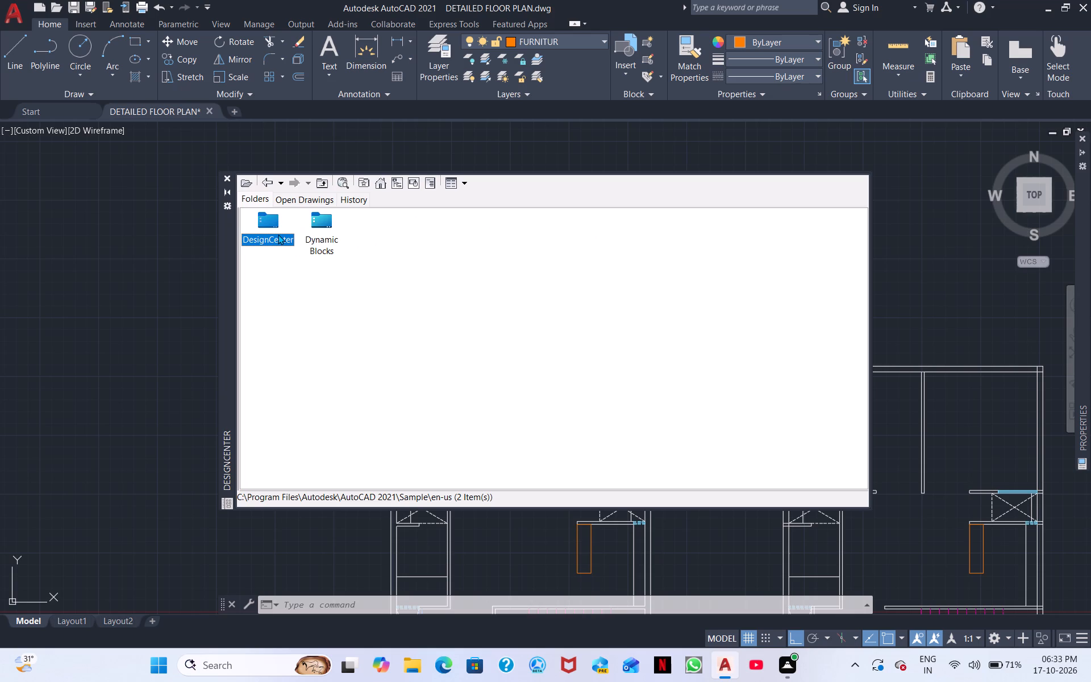
pyautogui.doubleClick(273, 231)
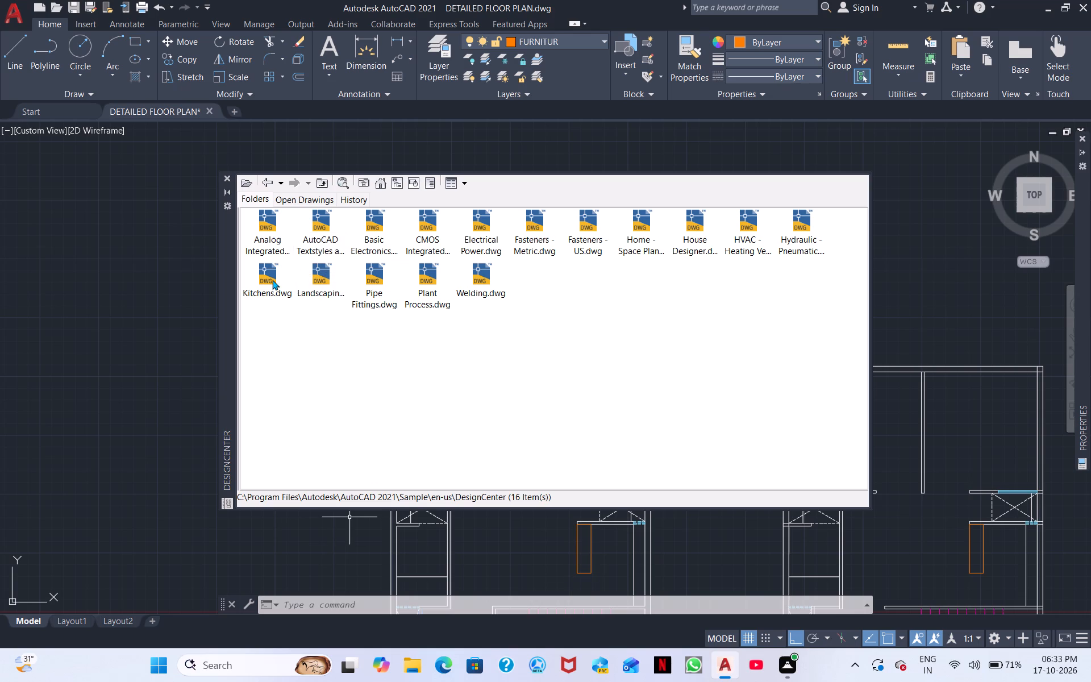
pyautogui.doubleClick(635, 251)
pyautogui.doubleClick(261, 237)
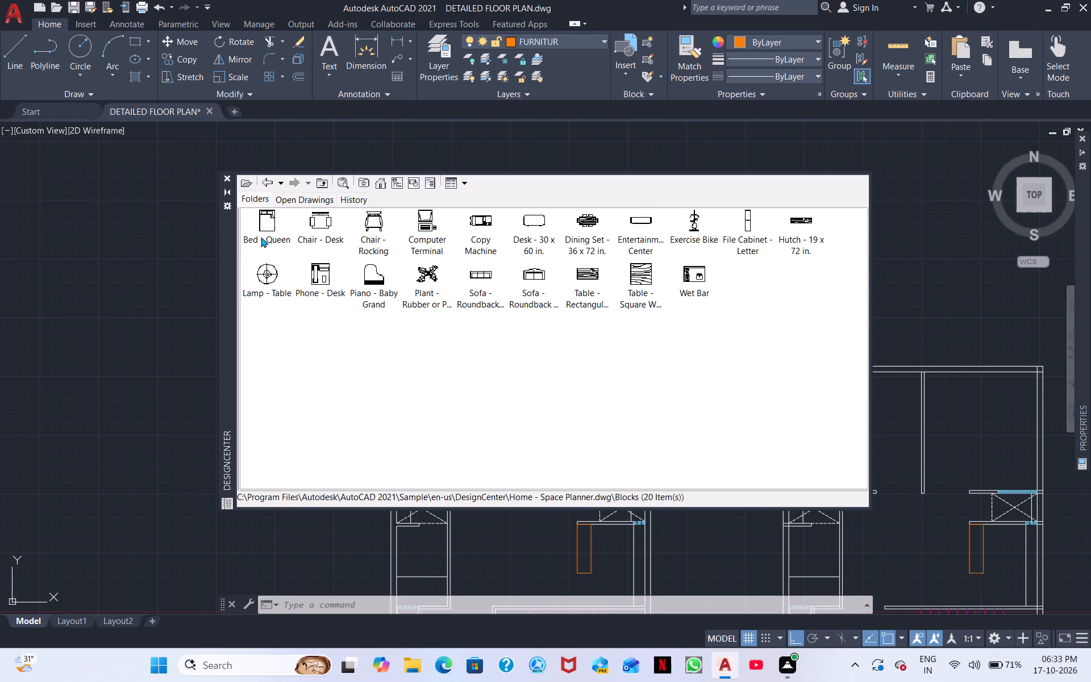
# Insert the Bed - Queen block at scale 1.0 against the north wall of the right-hand plan's northeast room.
pyautogui.click(279, 230)
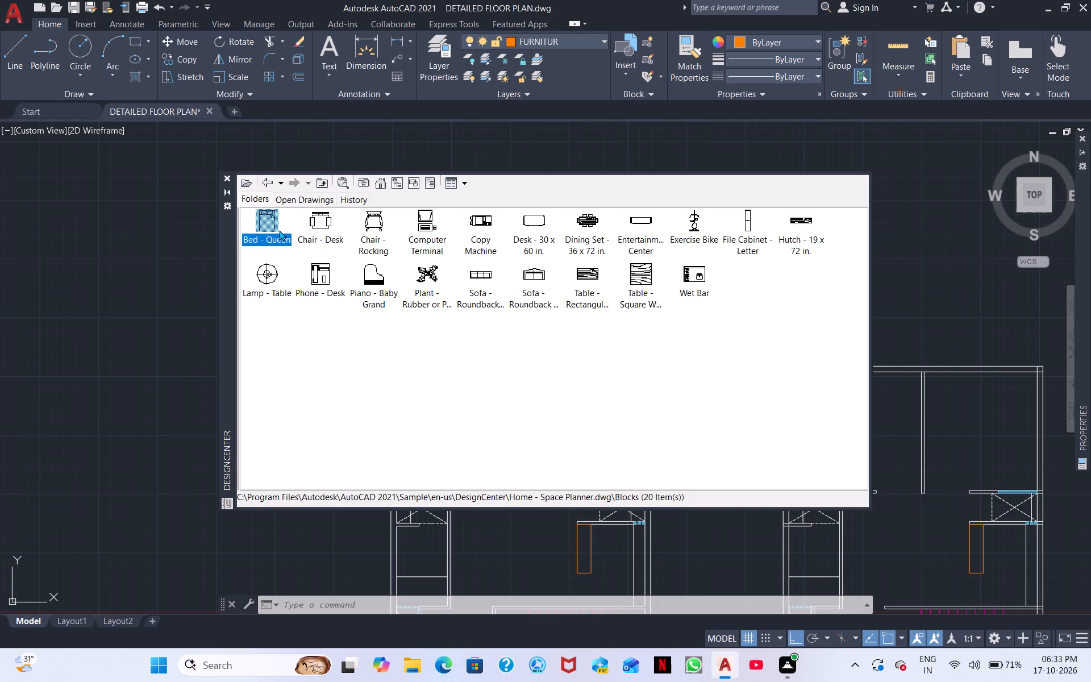
pyautogui.doubleClick(274, 228)
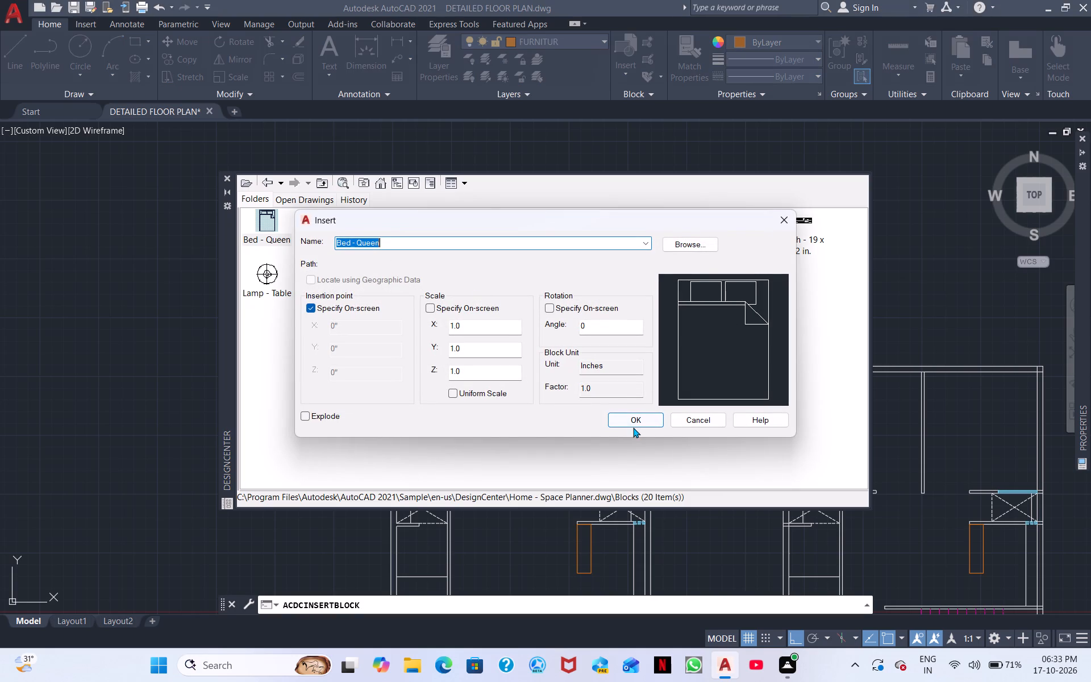
pyautogui.click(636, 426)
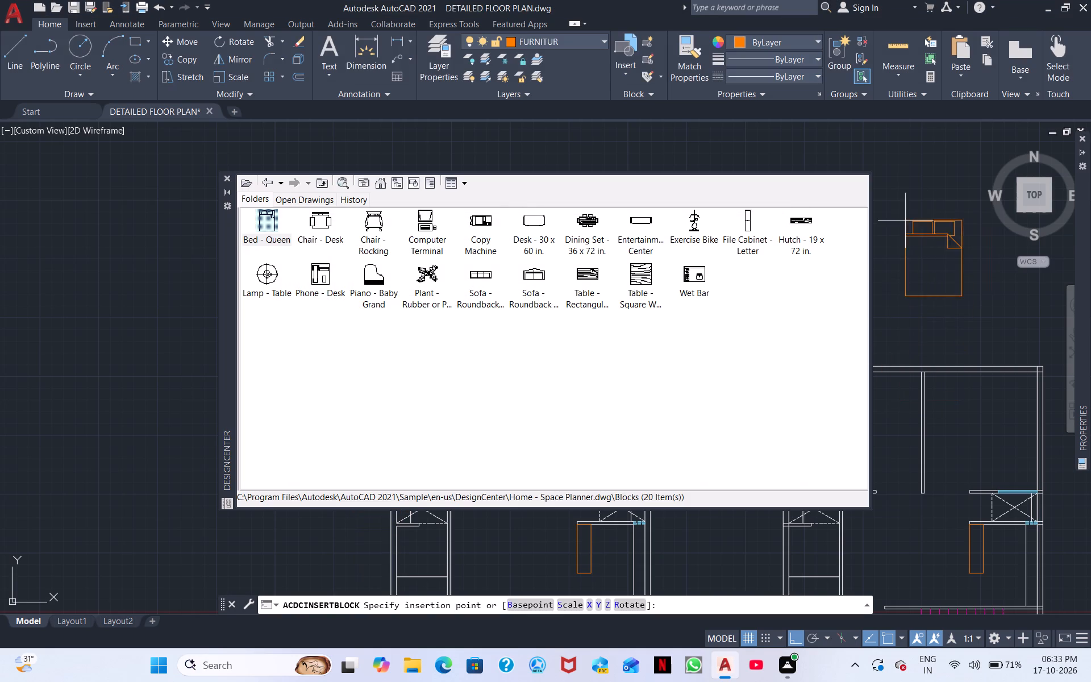
pyautogui.click(946, 376)
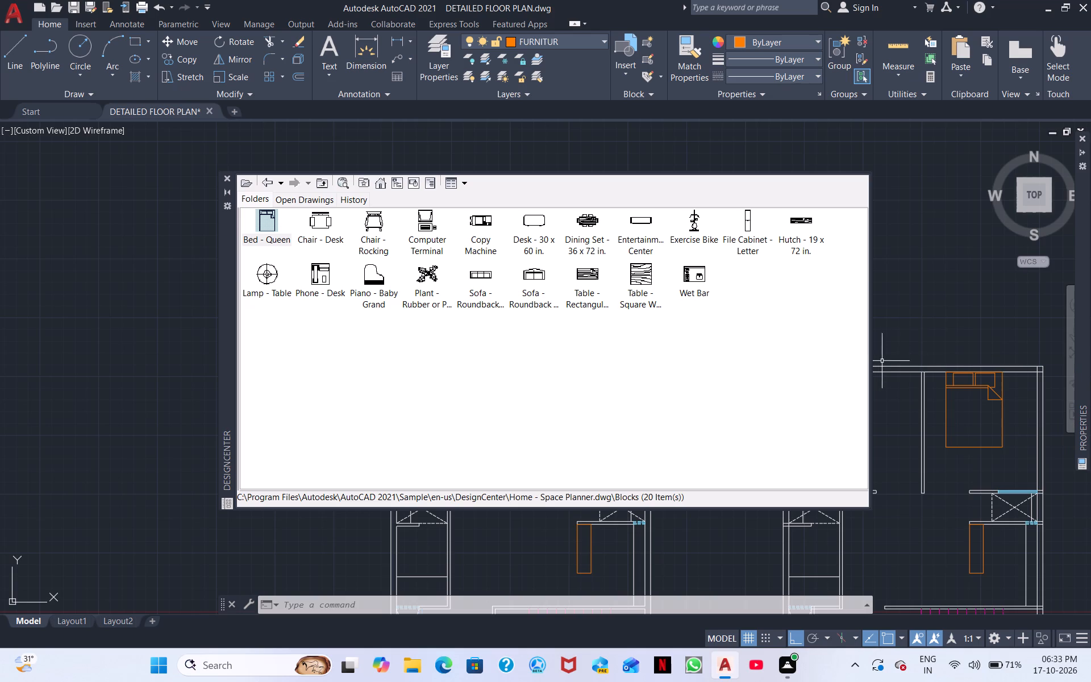
pyautogui.click(960, 448)
pyautogui.rightClick(952, 419)
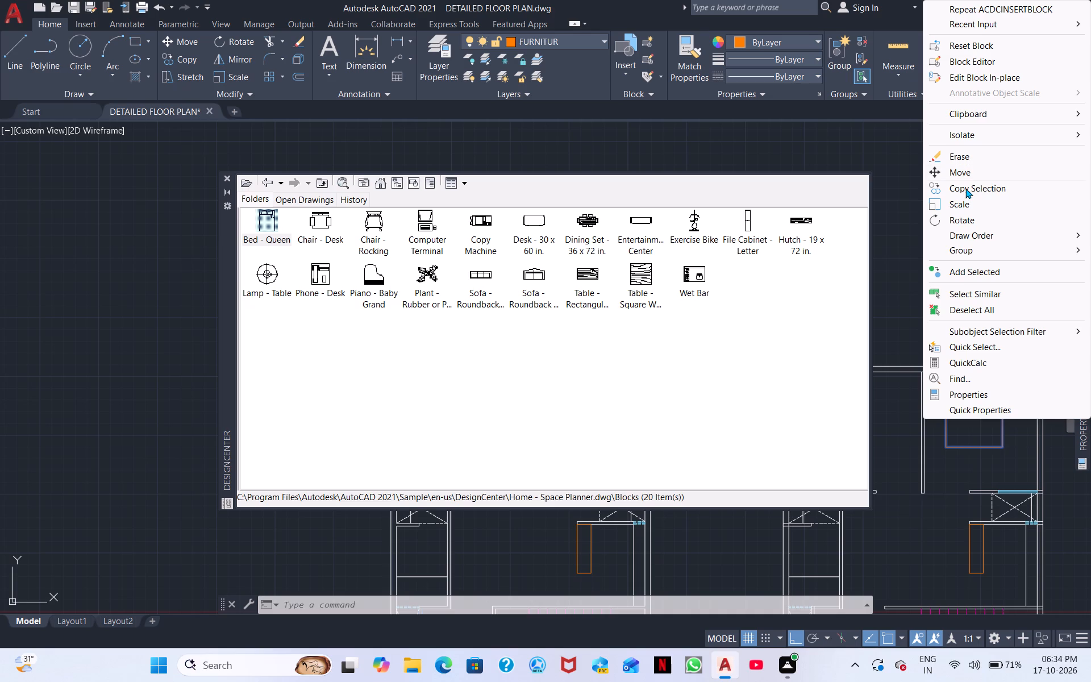
# Insert the Dining Set - 36 x 72 in. block at scale 1.0 in the empty space north of the right-hand plan.
pyautogui.doubleClick(595, 224)
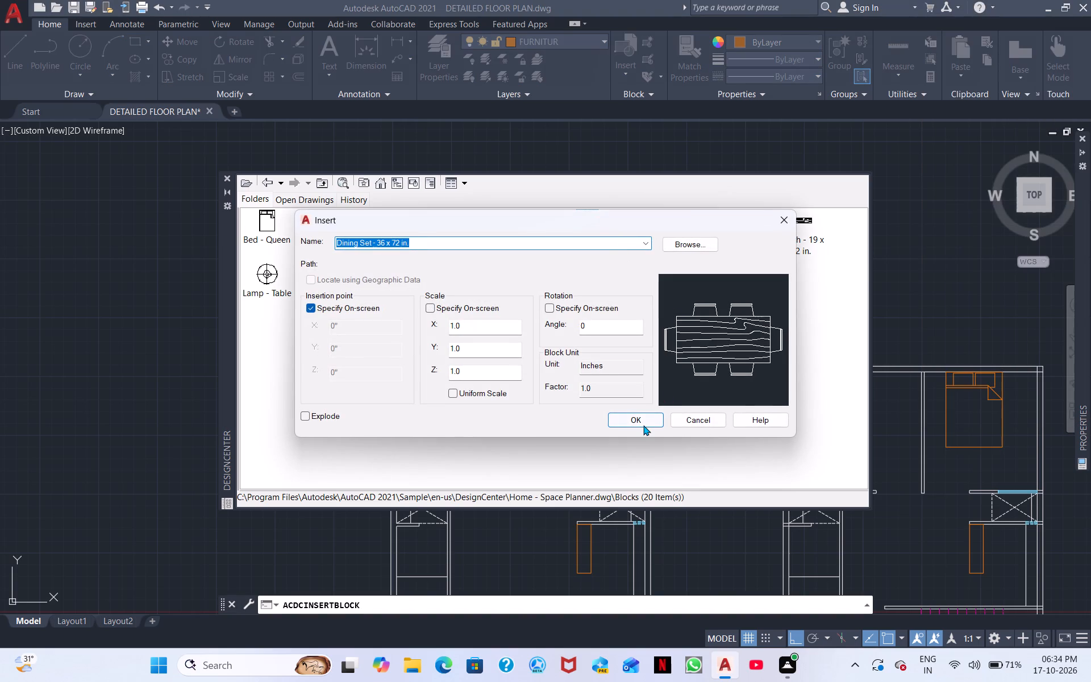
pyautogui.click(643, 425)
pyautogui.click(934, 284)
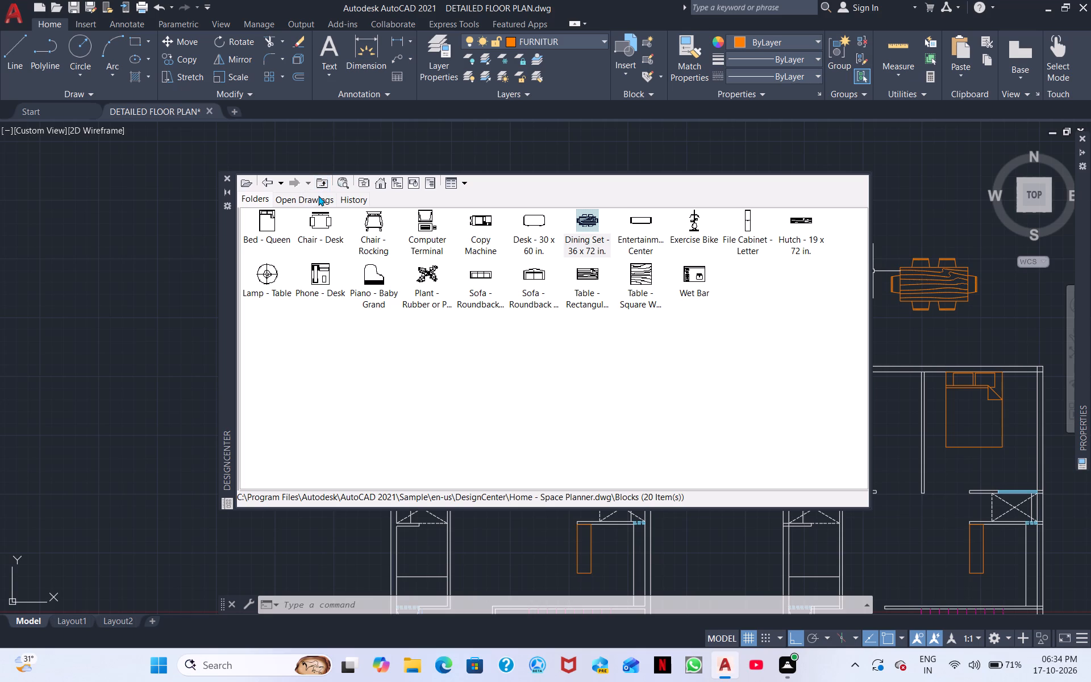
# Insert the Range-Oven - 30 in top block from the Kitchens.dwg blocks into the empty space north of the dining set.
pyautogui.click(273, 185)
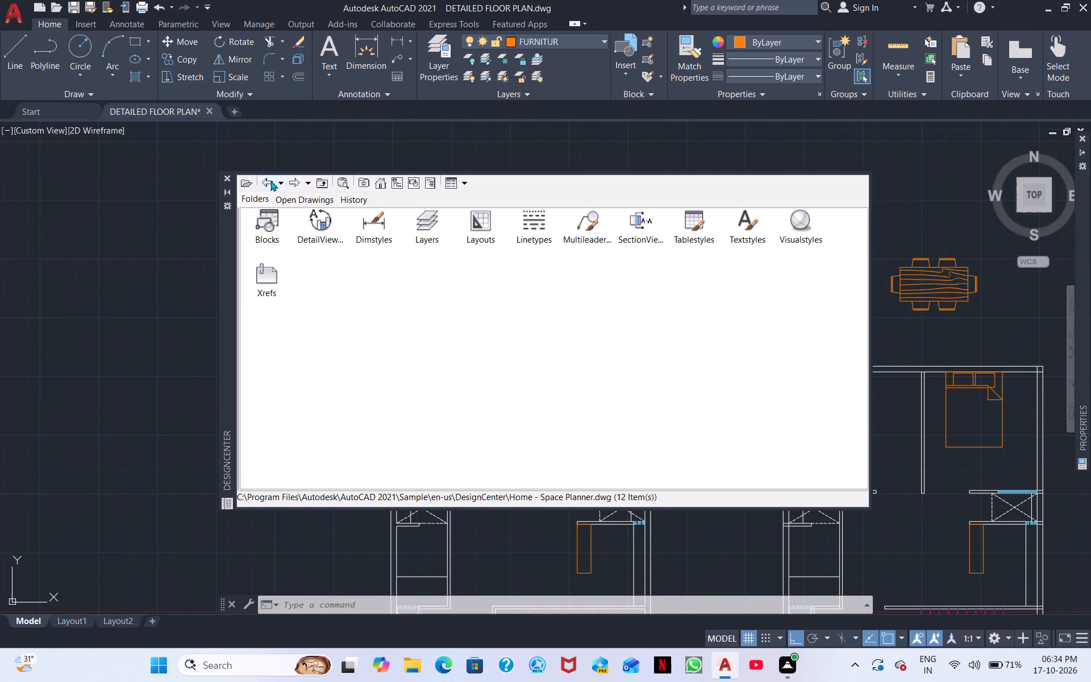
pyautogui.click(265, 187)
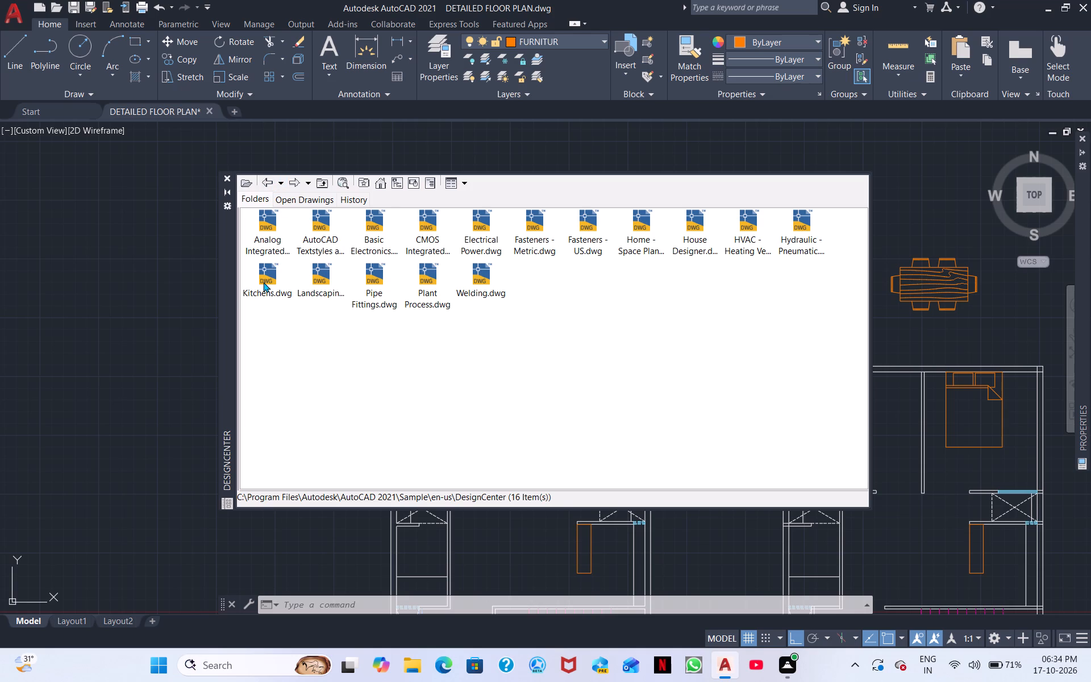
pyautogui.doubleClick(263, 282)
pyautogui.doubleClick(277, 224)
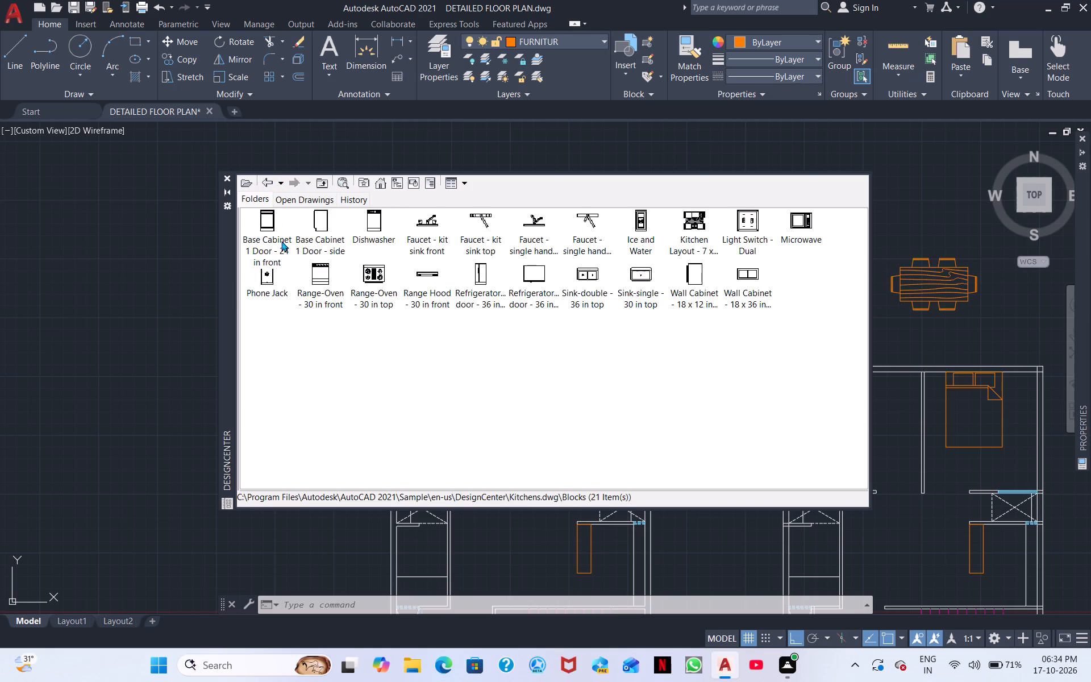
pyautogui.doubleClick(376, 273)
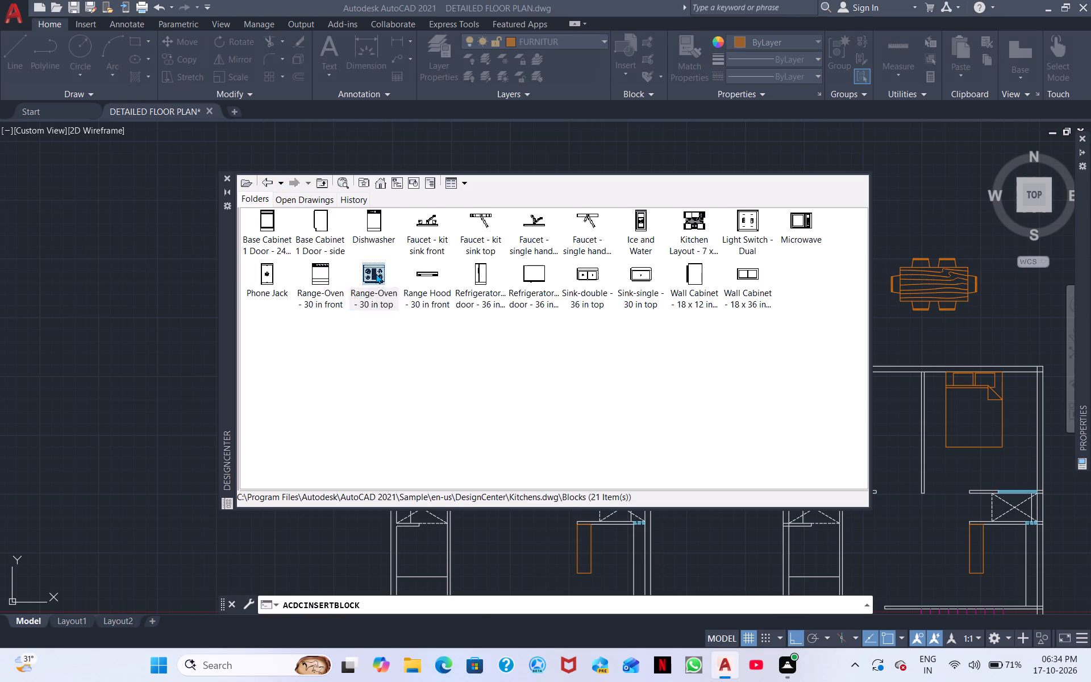
pyautogui.click(655, 421)
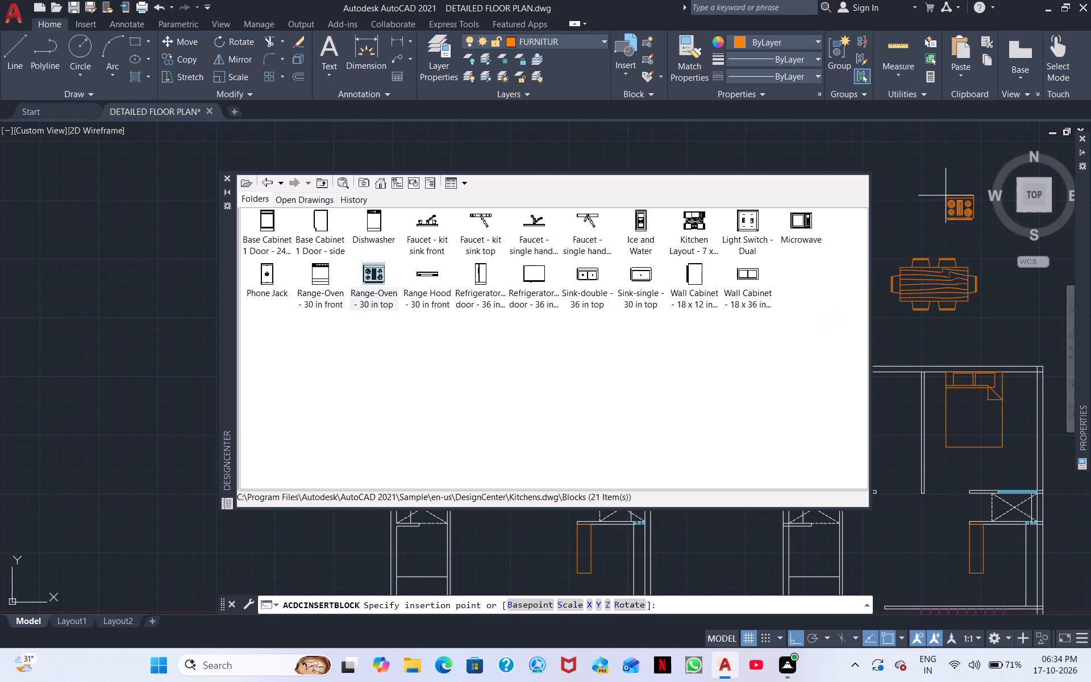
pyautogui.click(946, 196)
# Insert the Sink-double - 36 in top block at scale 1.0 northwest of the range-oven and close DesignCenter.
pyautogui.doubleClick(590, 282)
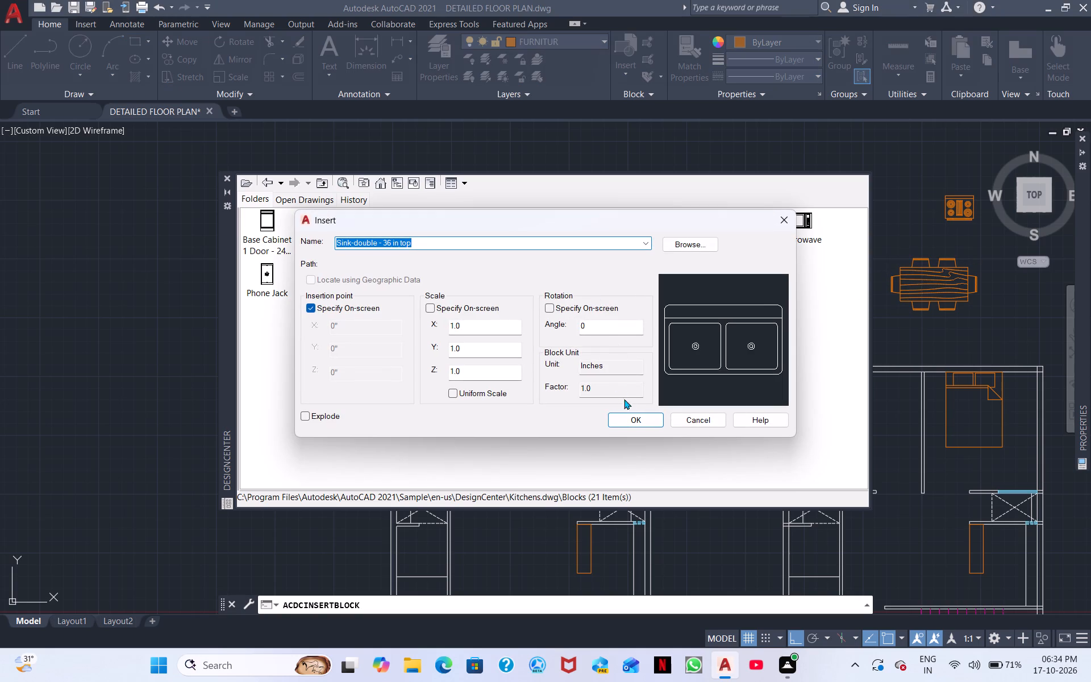
pyautogui.click(631, 413)
pyautogui.click(907, 158)
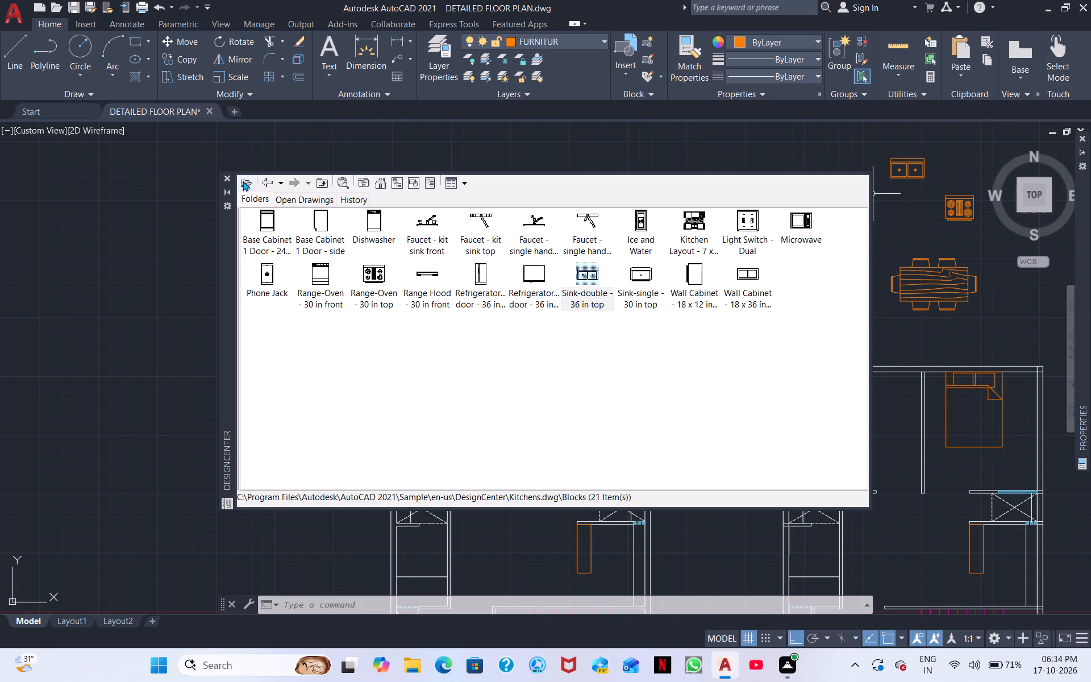
pyautogui.click(228, 177)
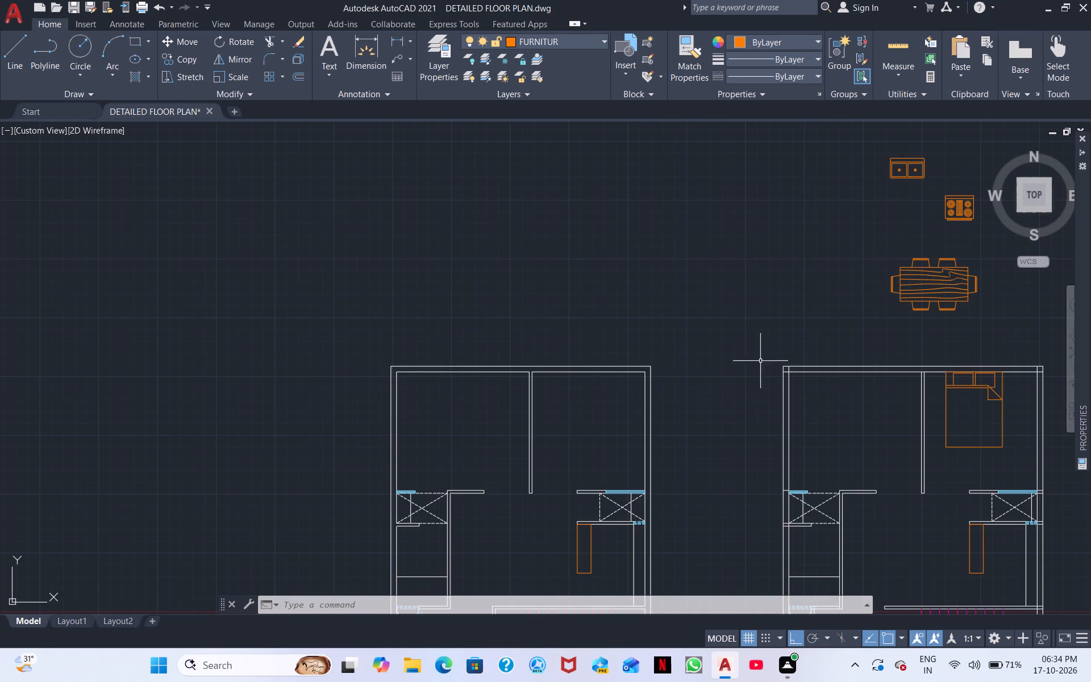
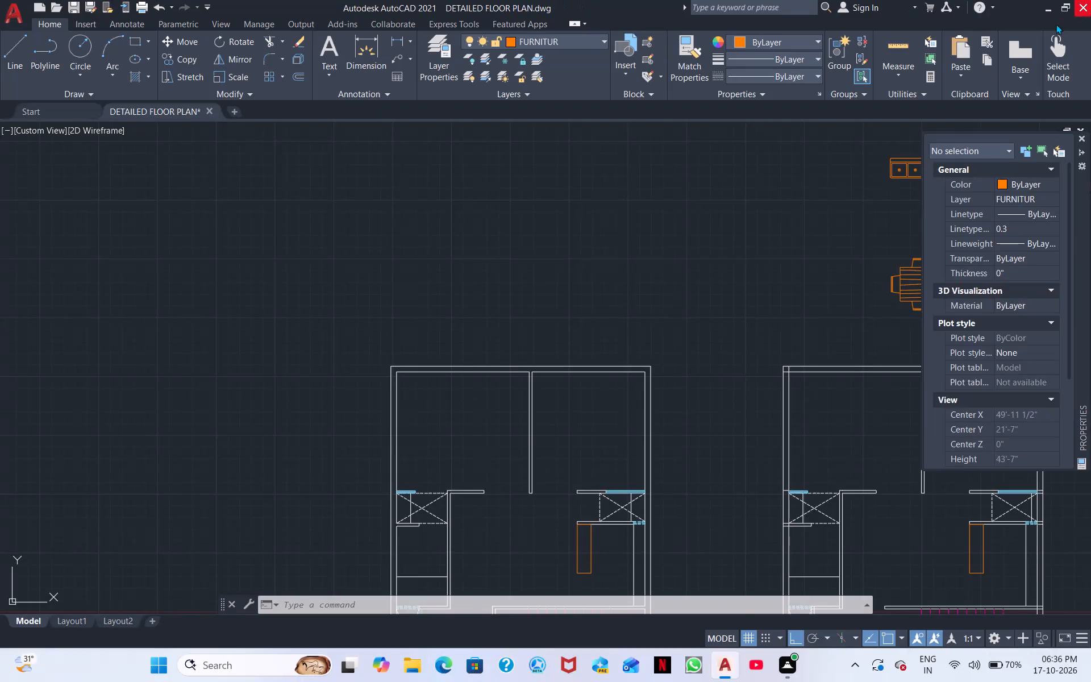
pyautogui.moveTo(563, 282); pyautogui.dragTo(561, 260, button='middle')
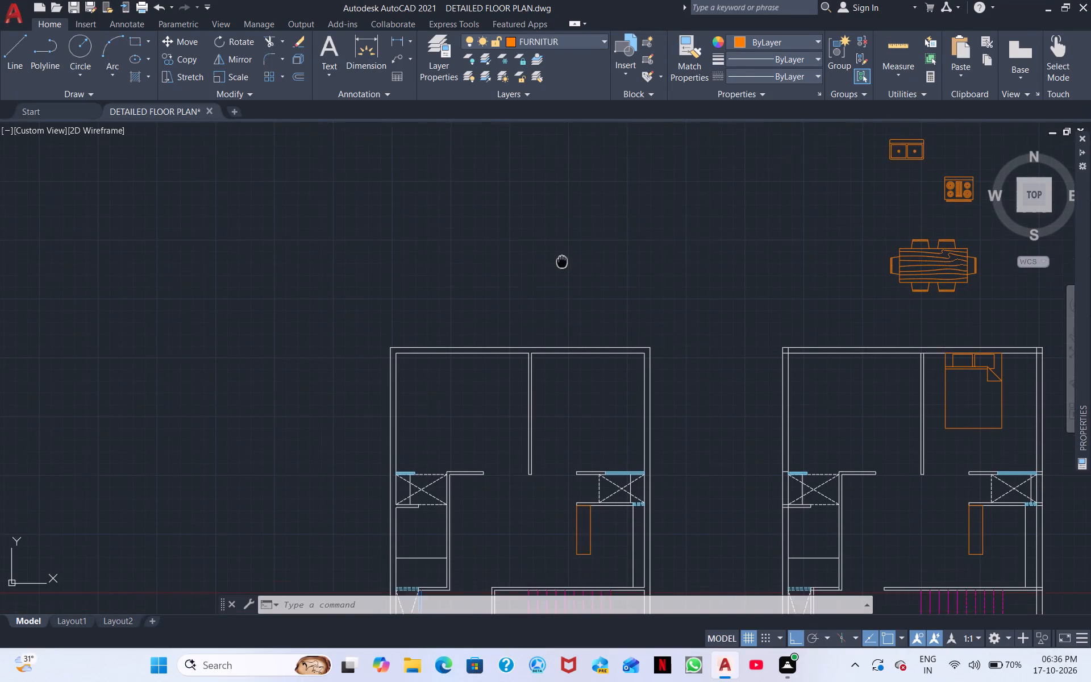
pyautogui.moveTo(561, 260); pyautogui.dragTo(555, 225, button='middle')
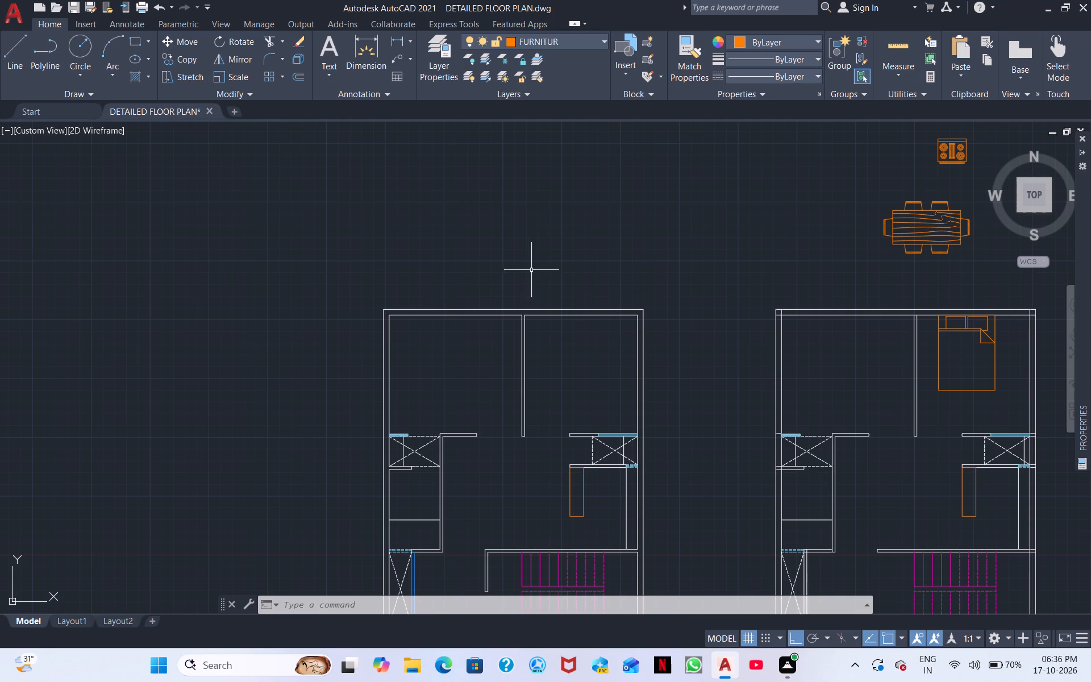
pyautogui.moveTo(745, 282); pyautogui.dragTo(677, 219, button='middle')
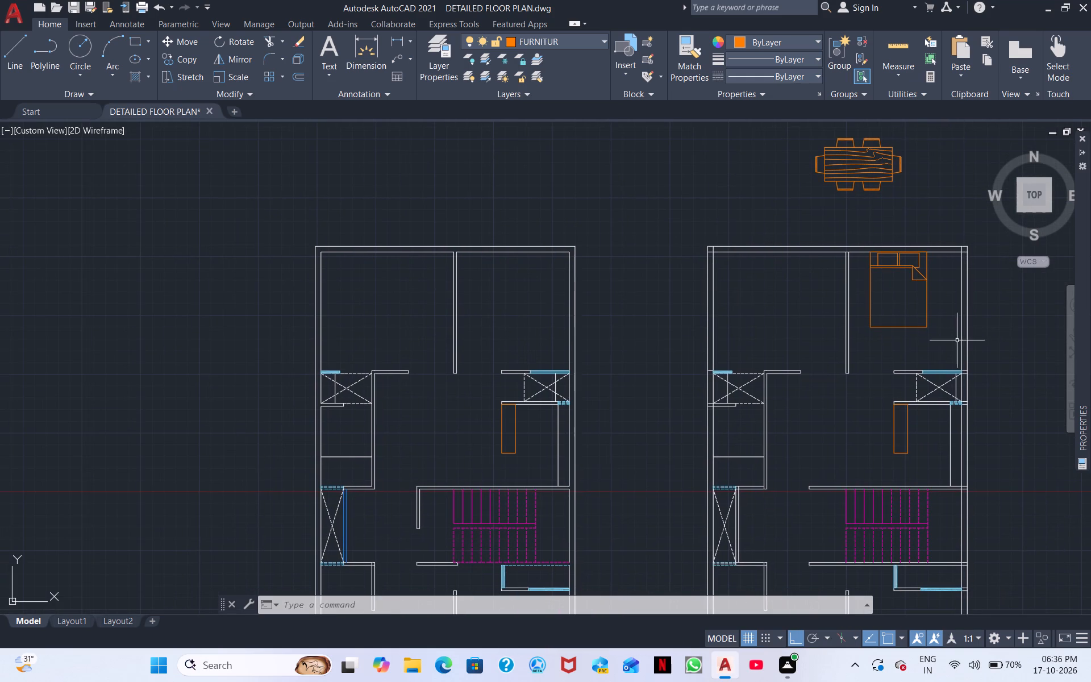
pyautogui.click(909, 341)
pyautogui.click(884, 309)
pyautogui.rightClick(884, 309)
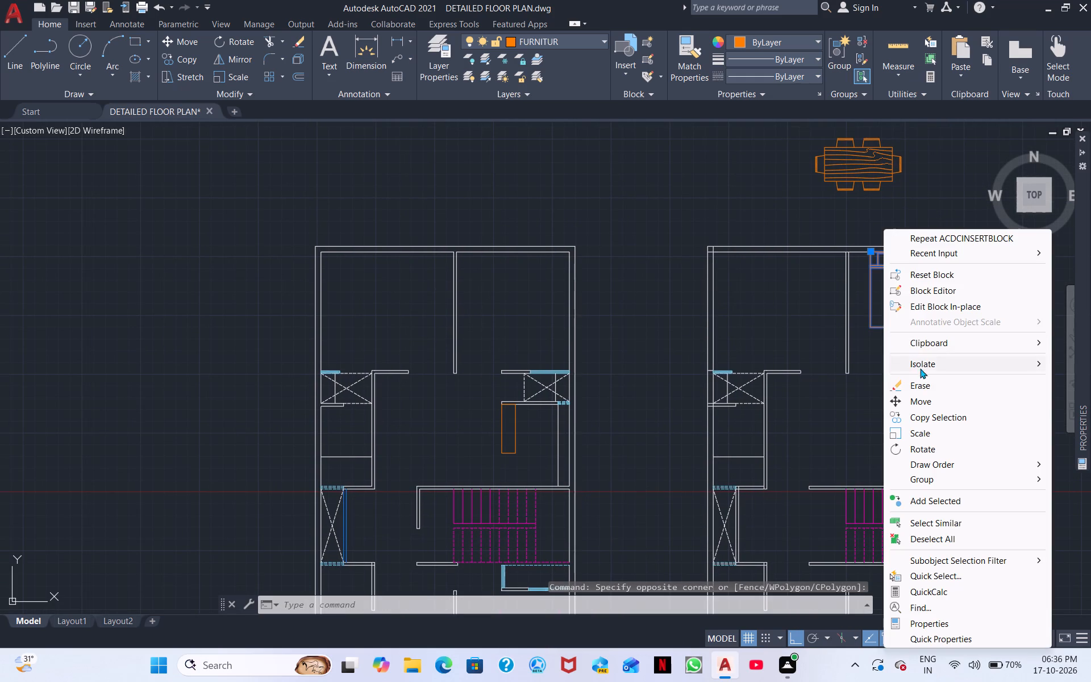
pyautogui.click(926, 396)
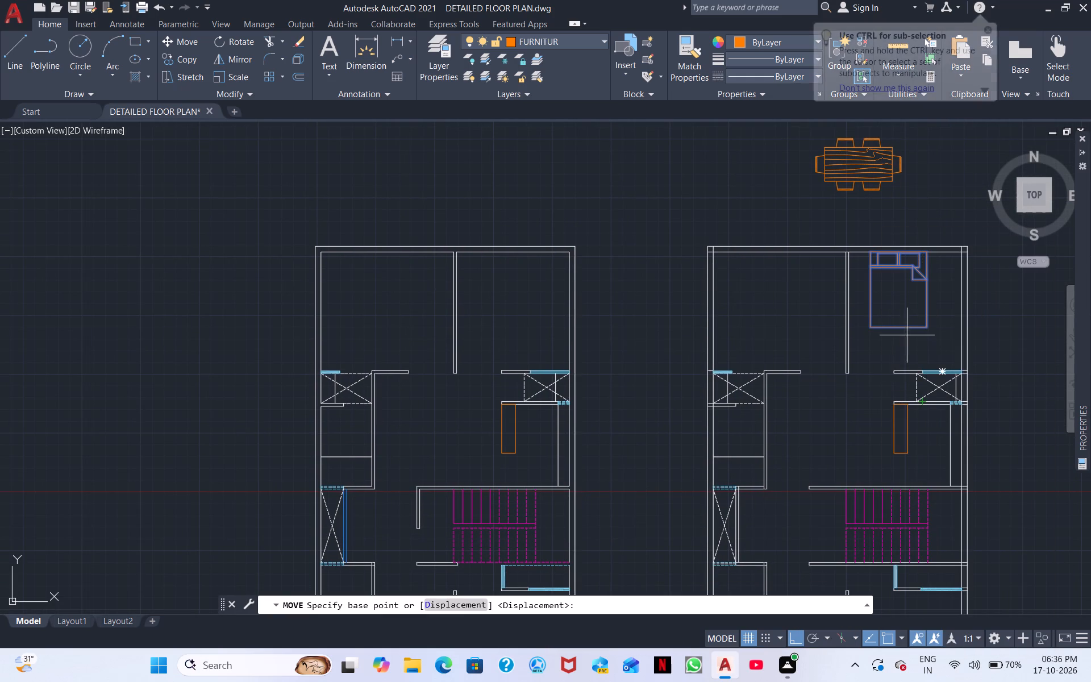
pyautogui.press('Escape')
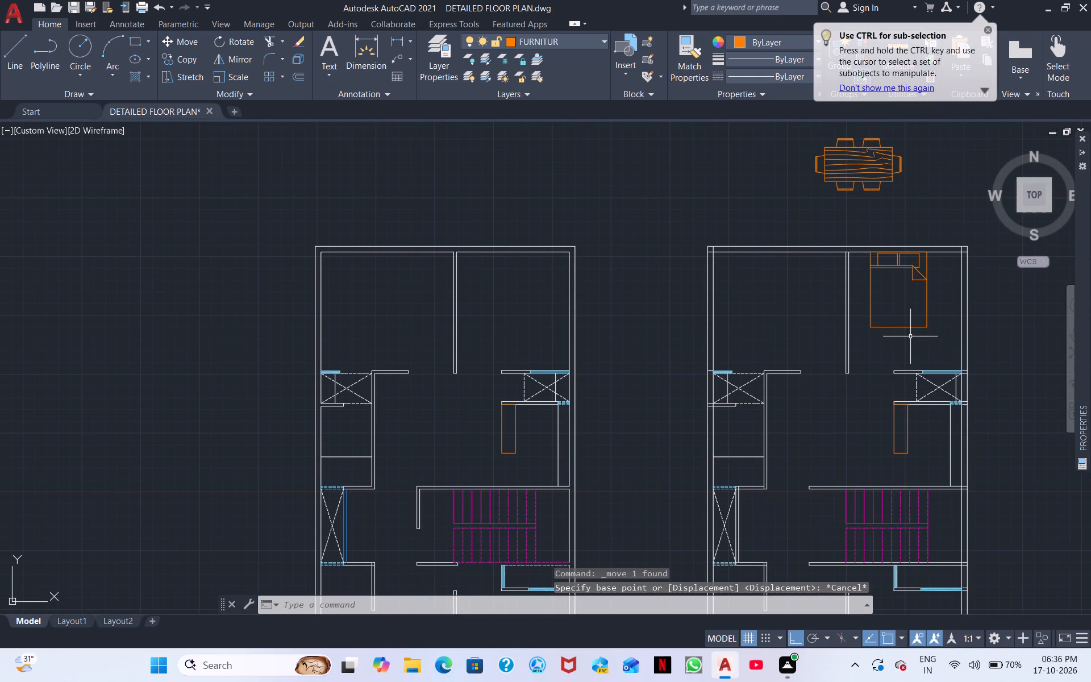
# Copy the queen bed into both north rooms of the left-hand plan and the southeast room of the right-hand plan.
pyautogui.click(910, 336)
pyautogui.click(875, 295)
pyautogui.rightClick(875, 295)
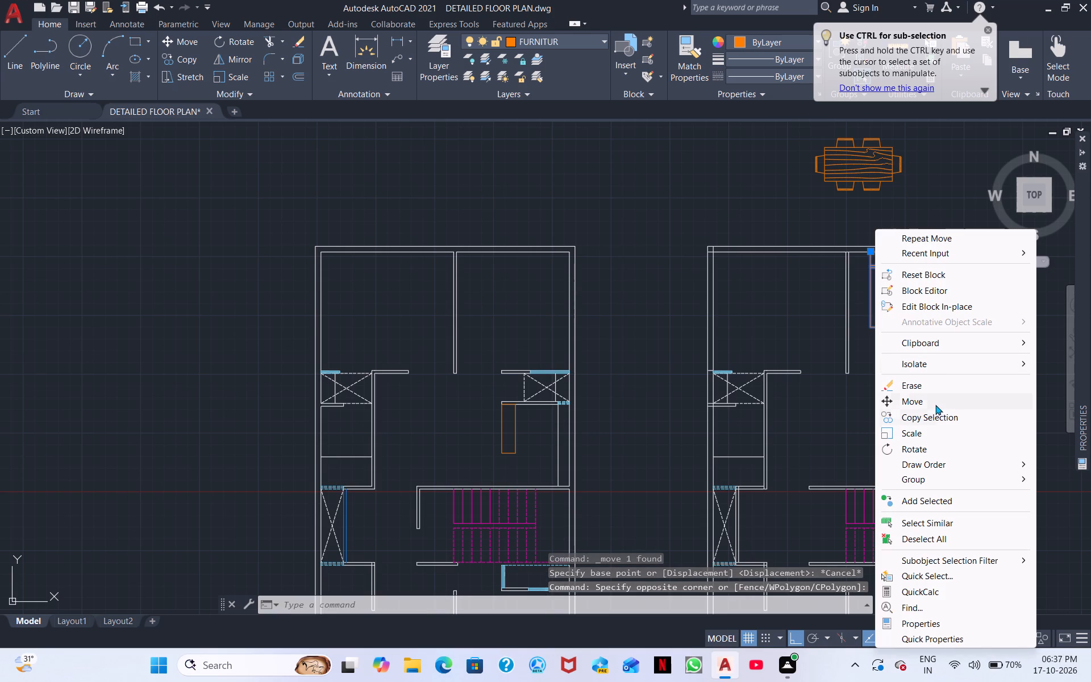
pyautogui.click(932, 418)
pyautogui.click(900, 313)
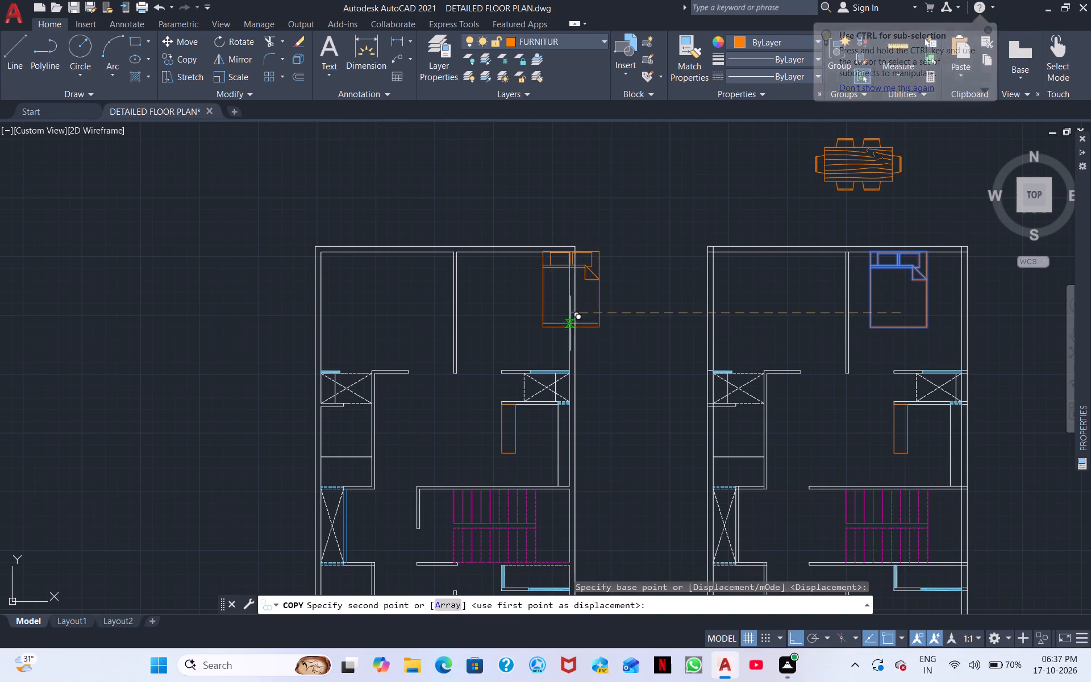
pyautogui.click(518, 338)
pyautogui.click(389, 347)
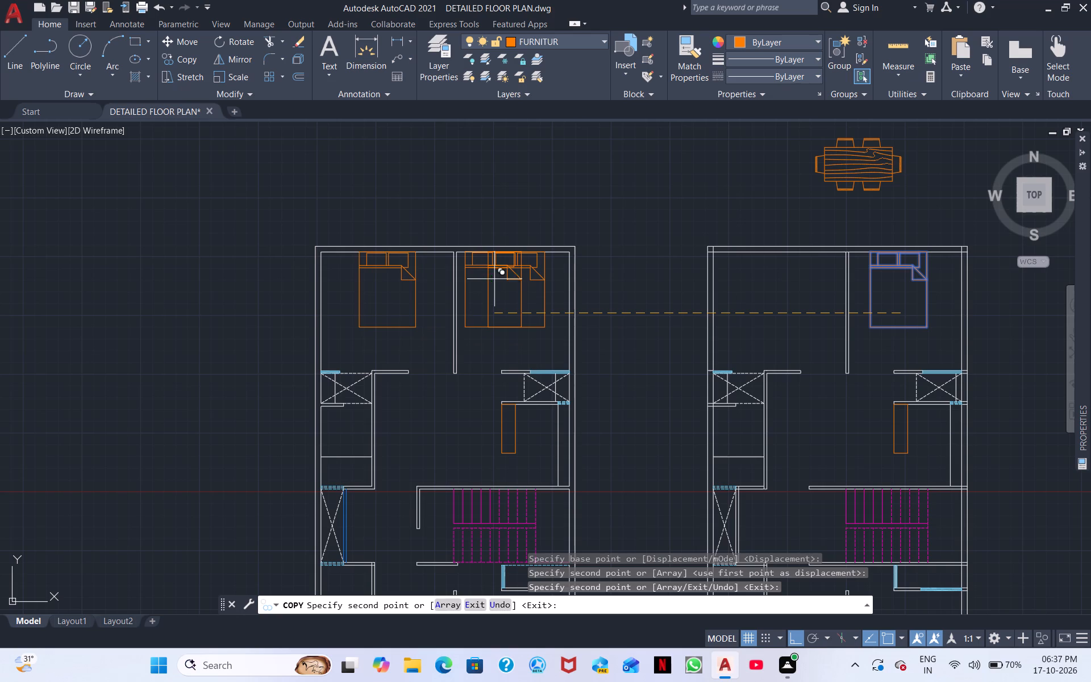
pyautogui.moveTo(754, 388); pyautogui.dragTo(688, 243, button='middle')
pyautogui.moveTo(774, 376); pyautogui.dragTo(738, 253, button='middle')
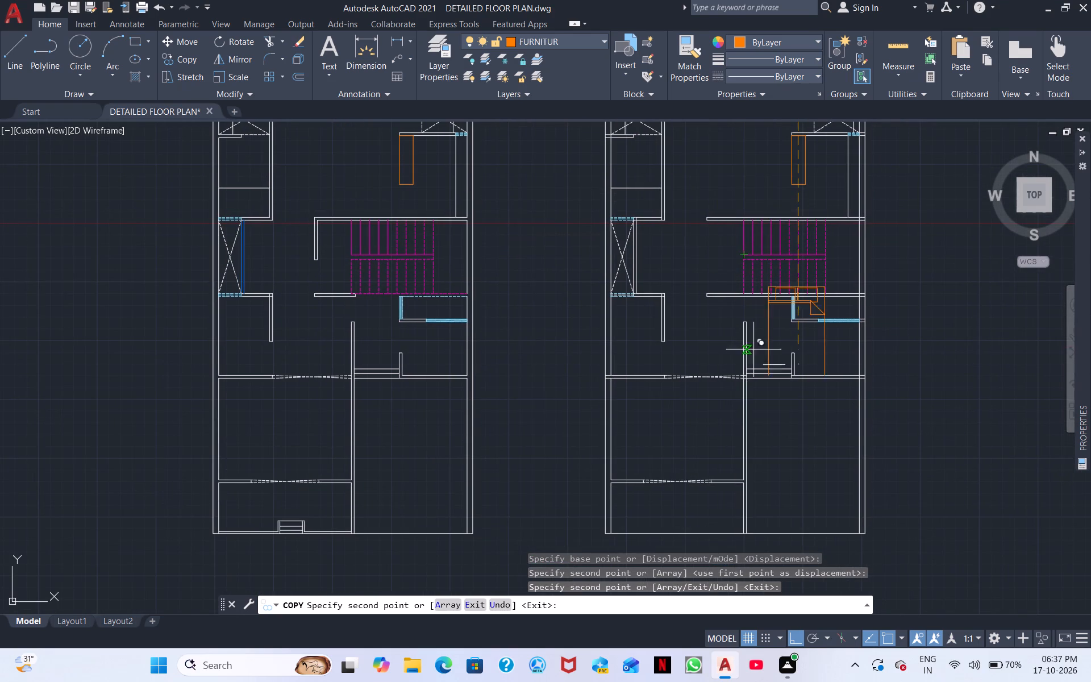
pyautogui.click(818, 473)
pyautogui.press('Escape')
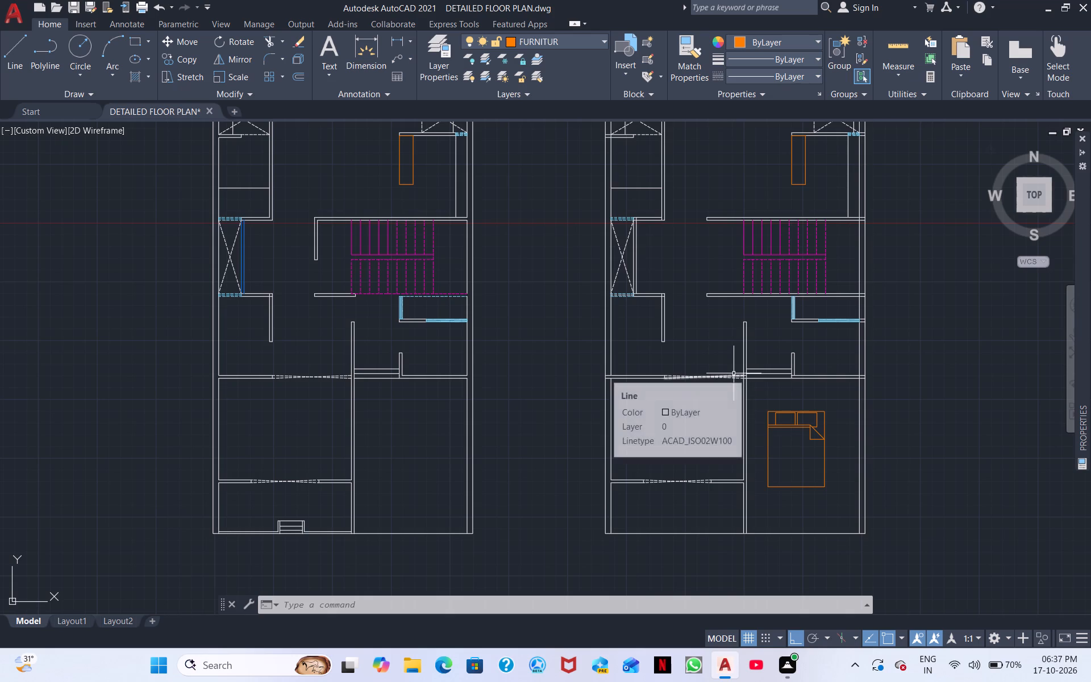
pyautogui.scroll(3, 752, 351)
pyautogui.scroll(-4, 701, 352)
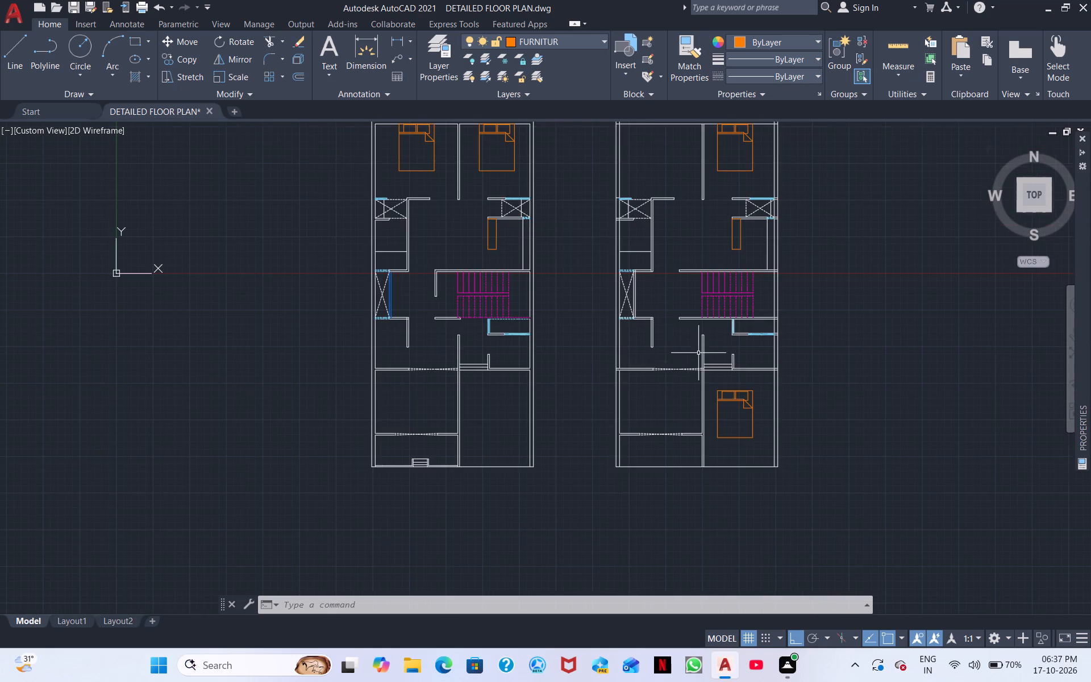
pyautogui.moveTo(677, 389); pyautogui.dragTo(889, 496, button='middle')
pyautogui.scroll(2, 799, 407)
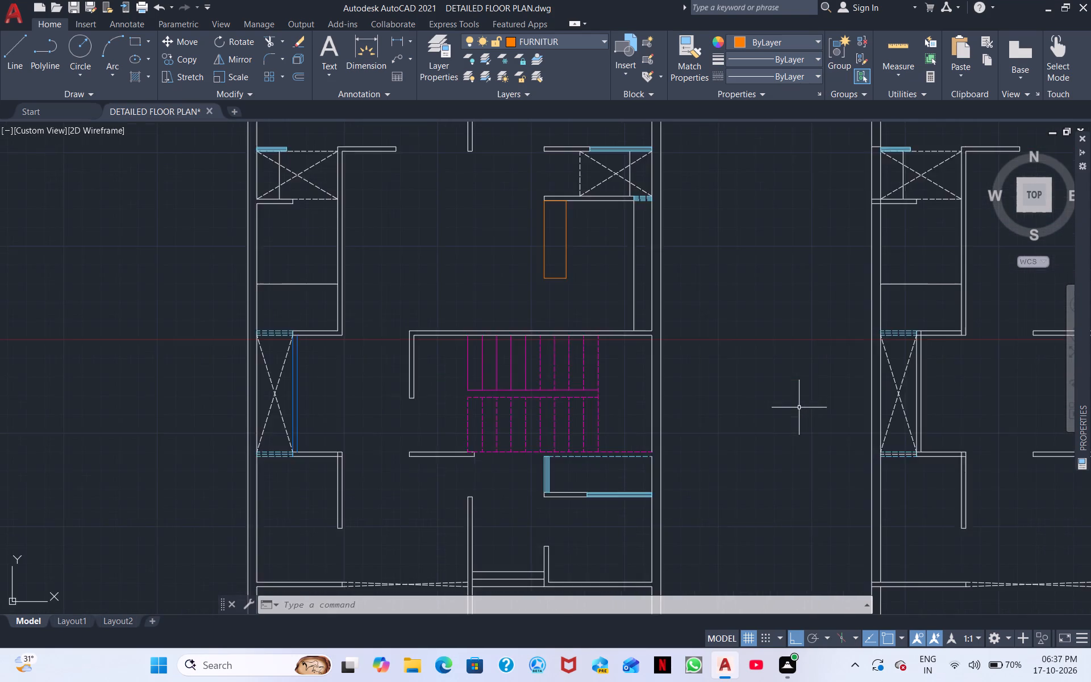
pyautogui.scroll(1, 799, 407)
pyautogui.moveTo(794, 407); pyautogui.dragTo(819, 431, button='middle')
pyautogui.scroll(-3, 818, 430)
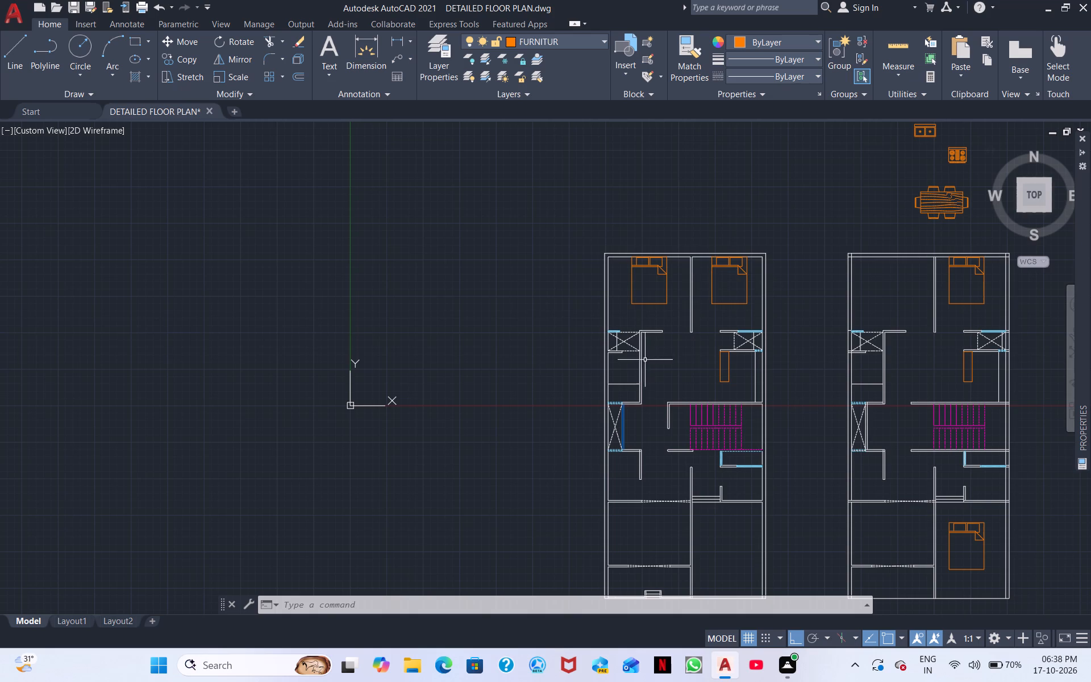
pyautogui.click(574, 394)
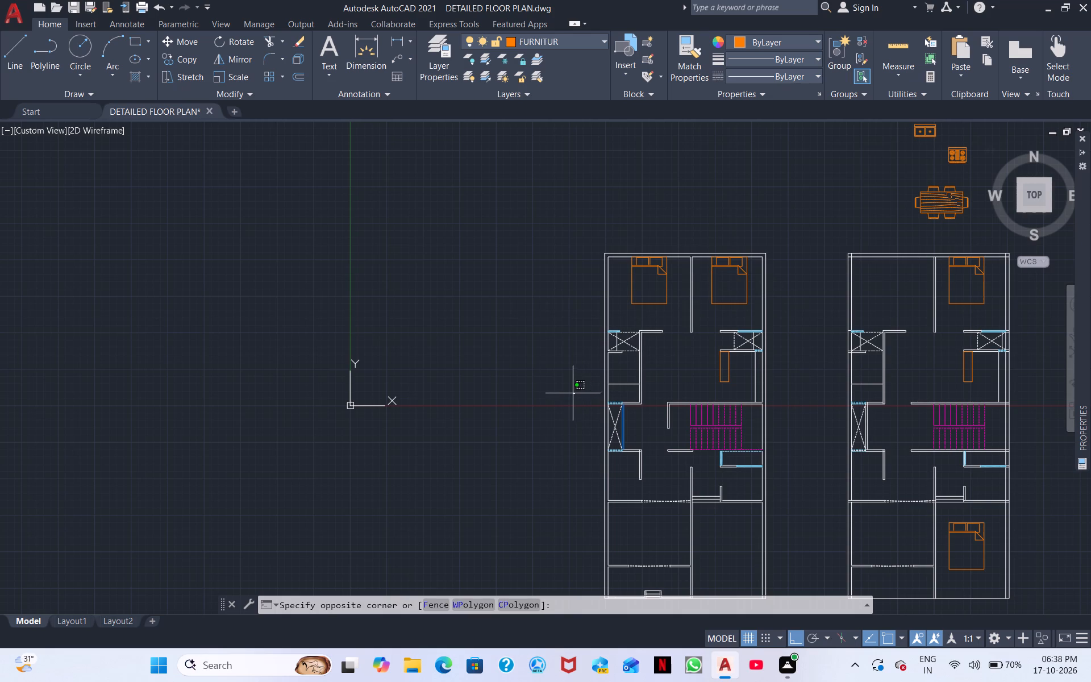
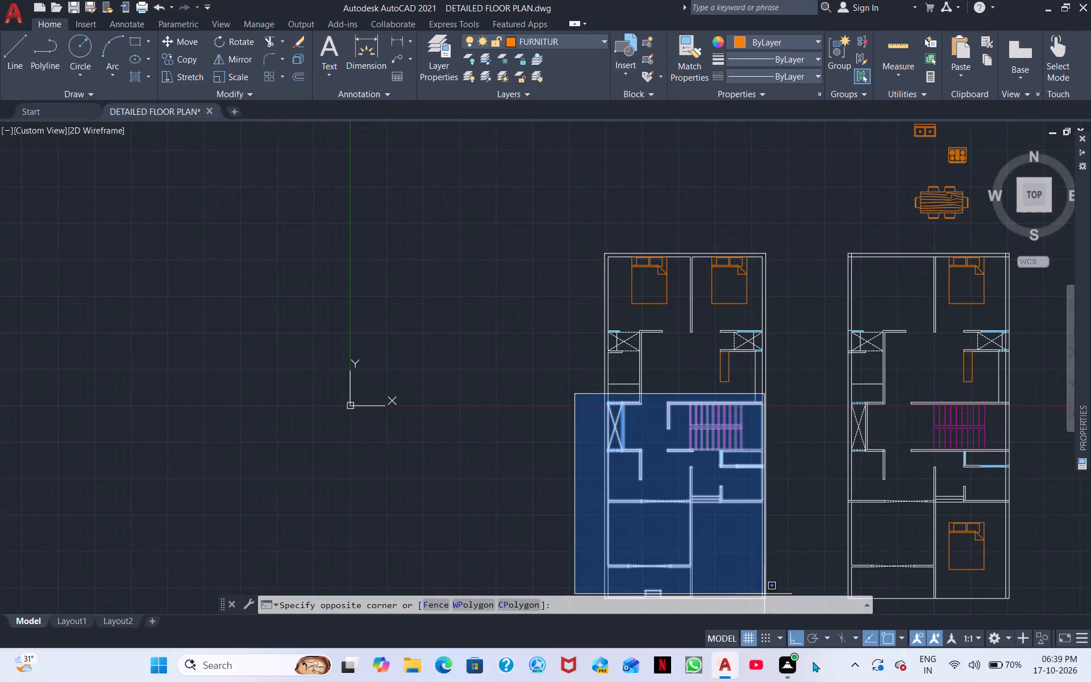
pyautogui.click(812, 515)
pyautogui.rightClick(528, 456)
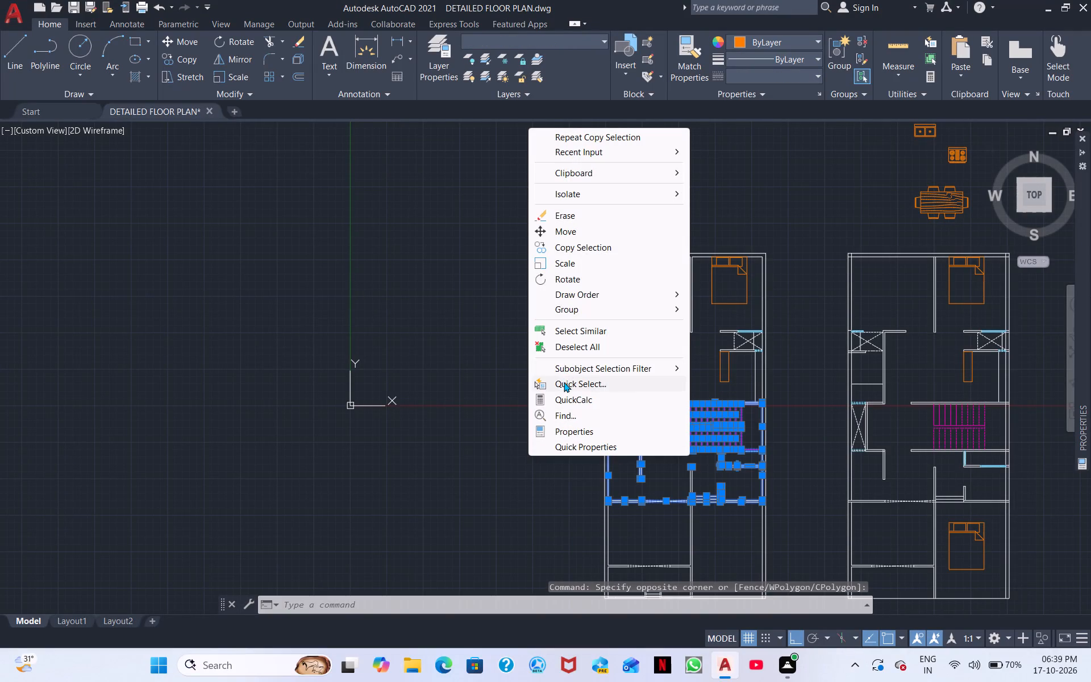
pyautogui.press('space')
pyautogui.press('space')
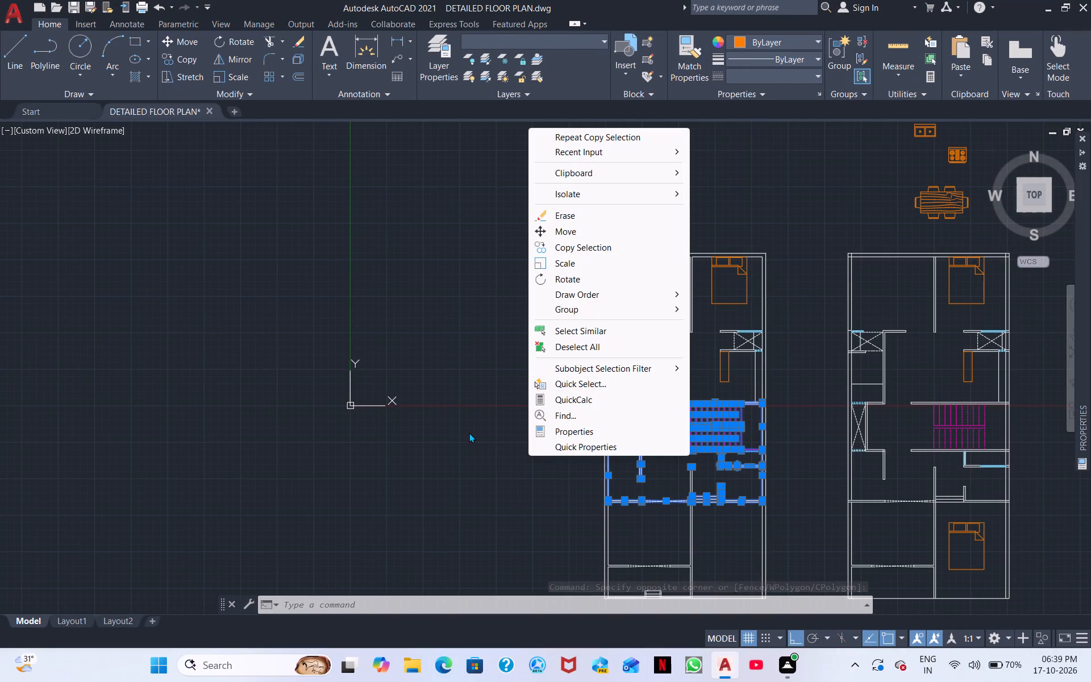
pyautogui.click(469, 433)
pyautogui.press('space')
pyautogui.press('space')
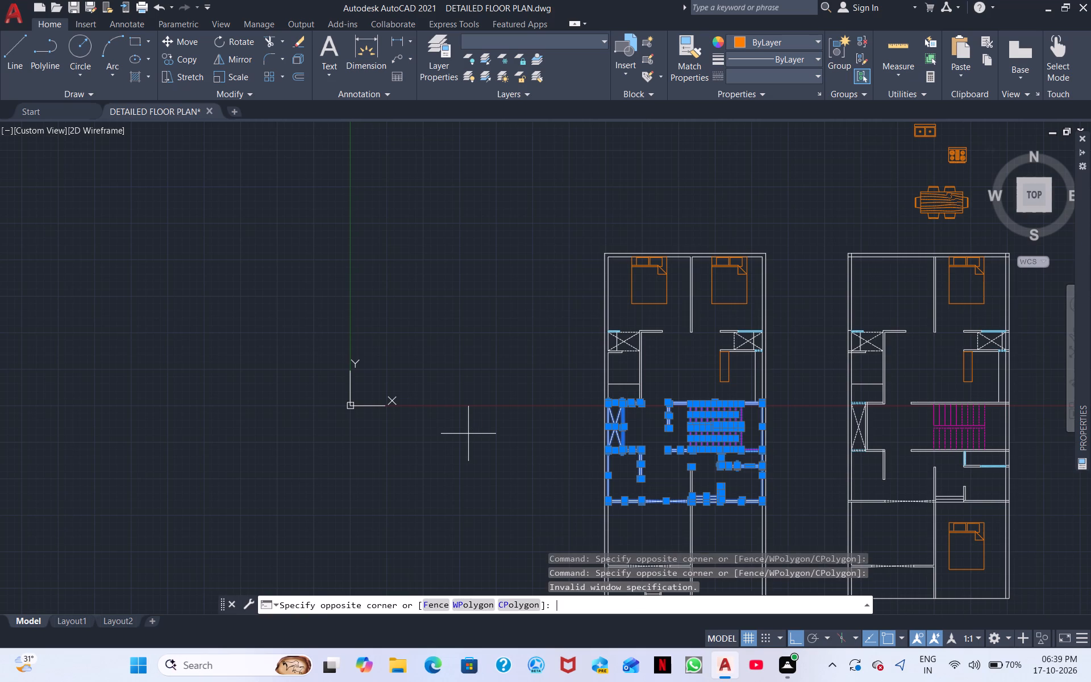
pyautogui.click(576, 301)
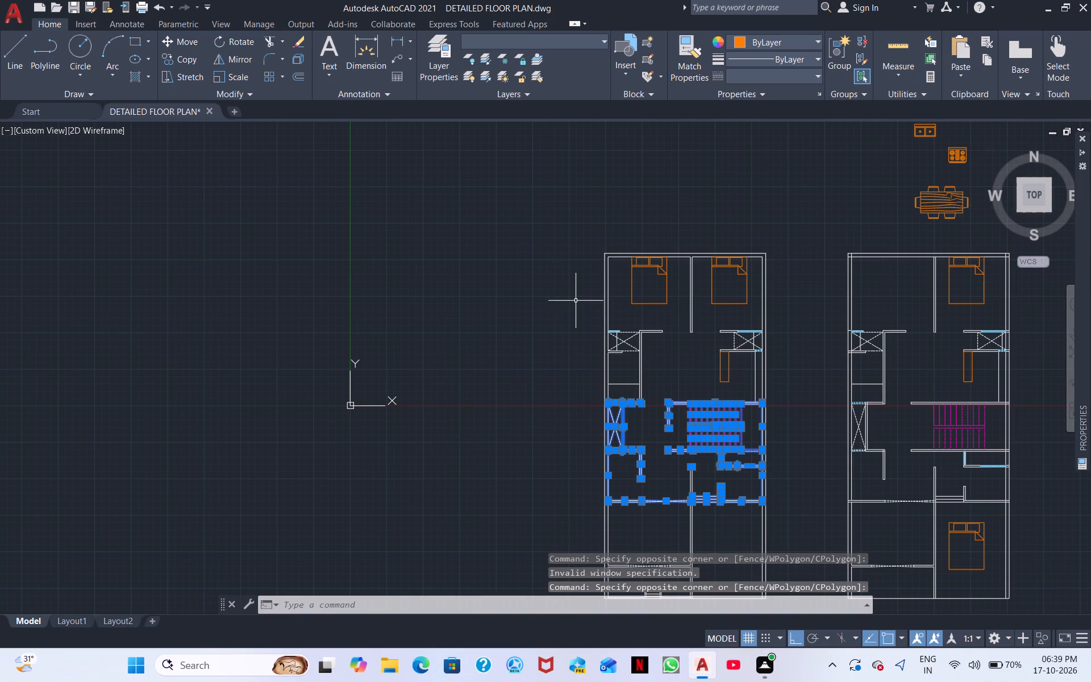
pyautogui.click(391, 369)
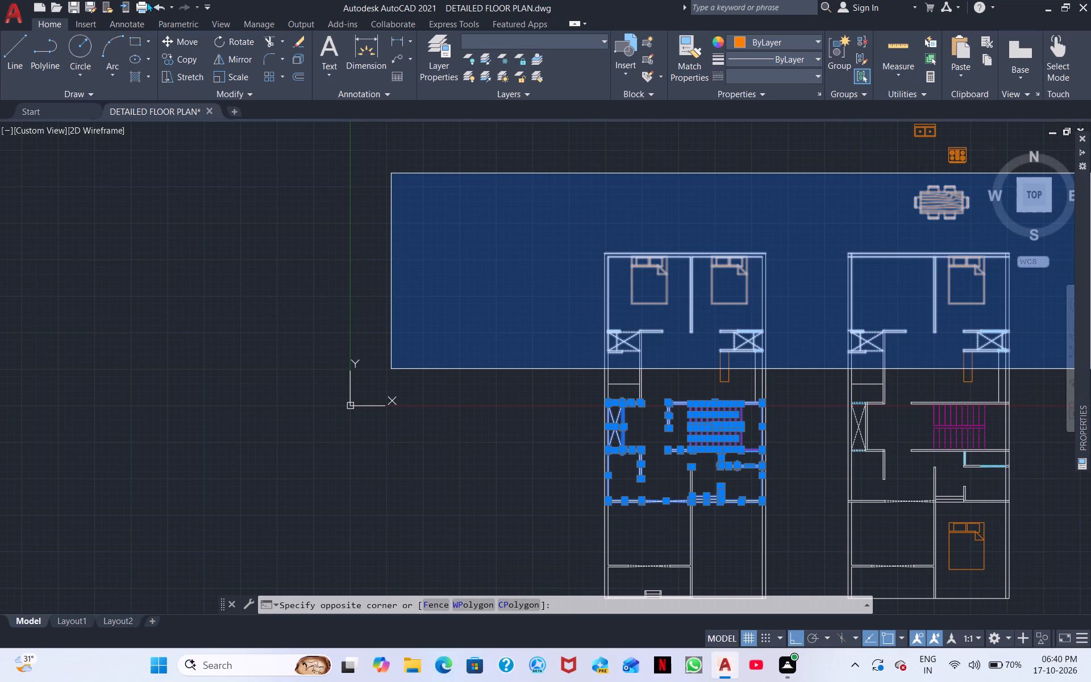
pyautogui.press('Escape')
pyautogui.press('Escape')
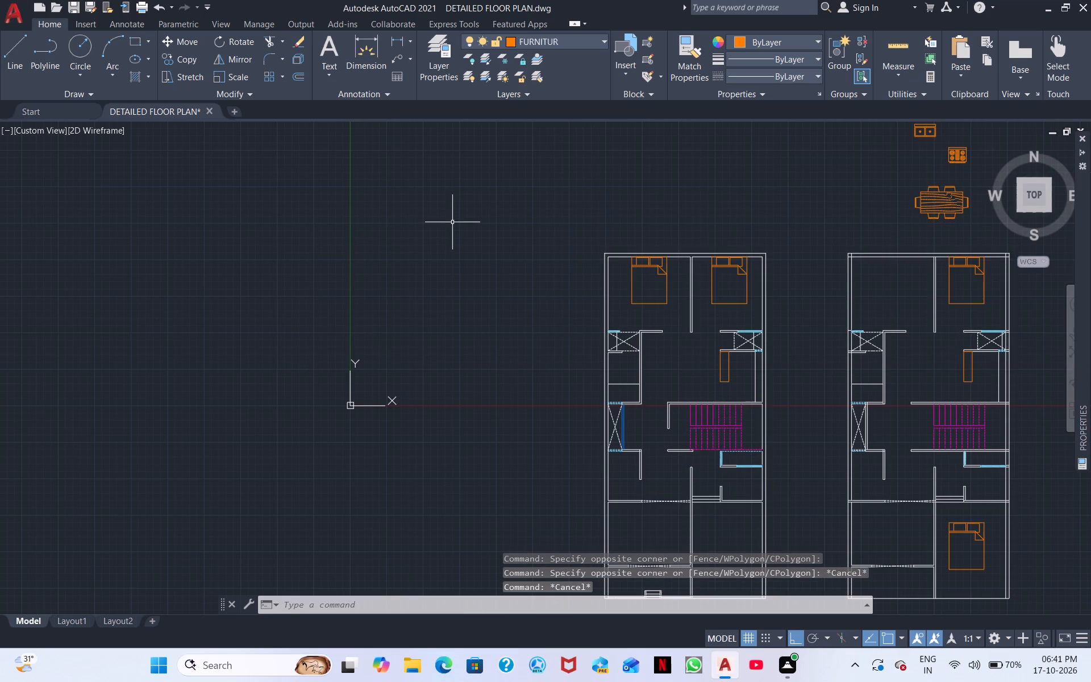
# Move the double sink, stove and six-seat dining table from above the right-hand plan into the central area of the left-hand plan.
pyautogui.scroll(-1, 487, 249)
pyautogui.moveTo(445, 309); pyautogui.dragTo(563, 236, button='middle')
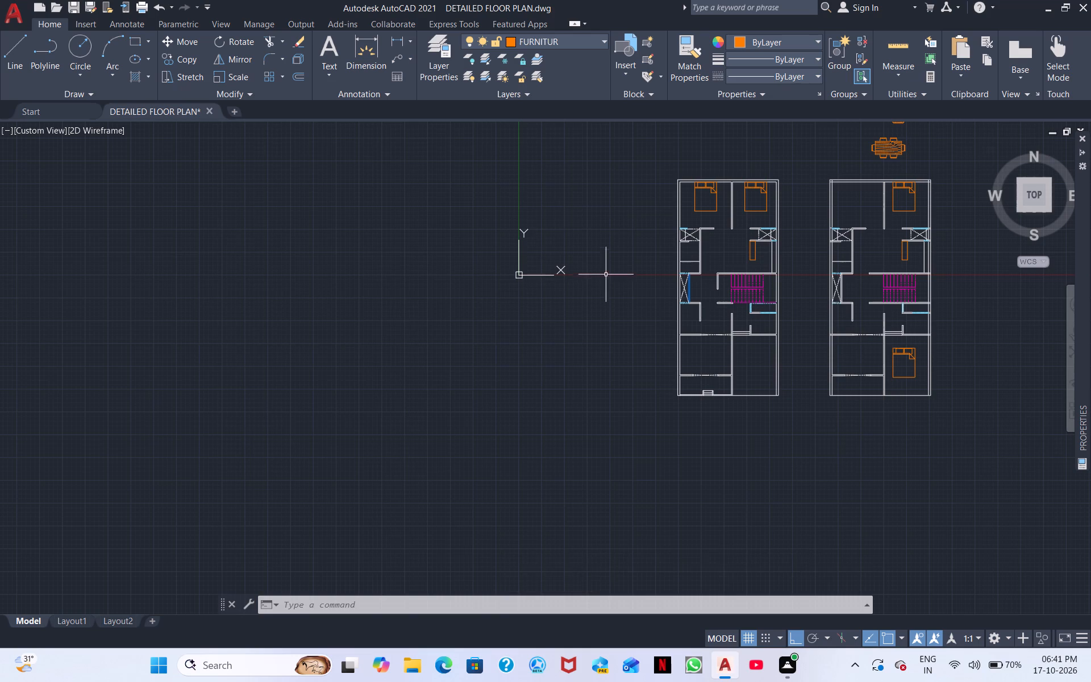
pyautogui.scroll(2, 617, 276)
pyautogui.moveTo(780, 267); pyautogui.dragTo(169, 342, button='middle')
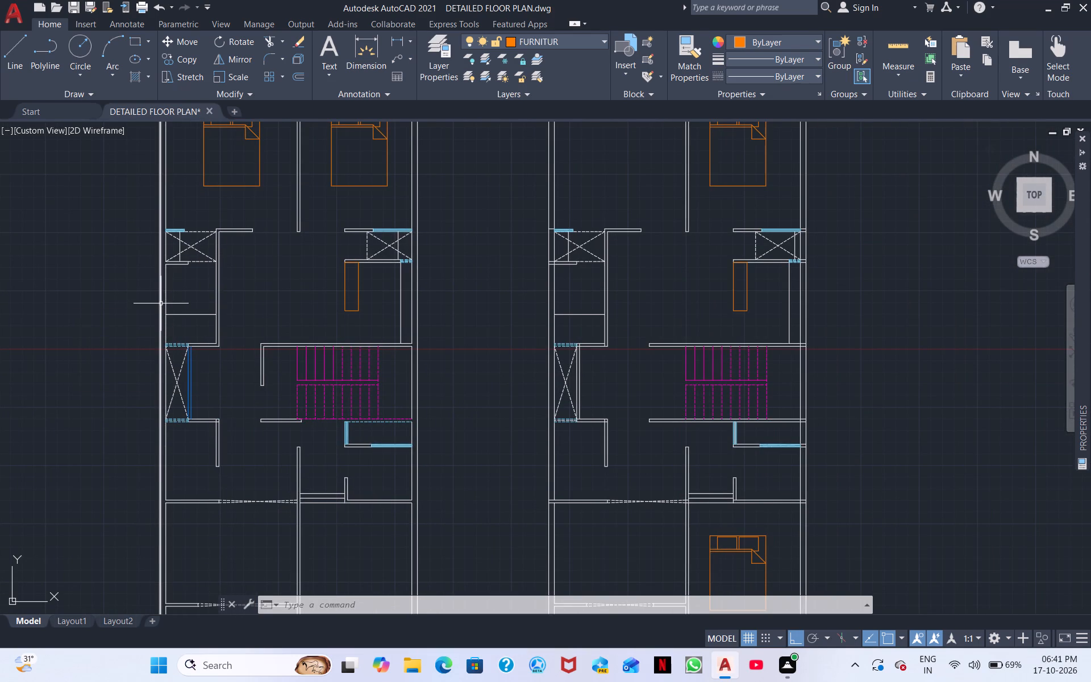
pyautogui.moveTo(435, 314); pyautogui.dragTo(481, 483, button='middle')
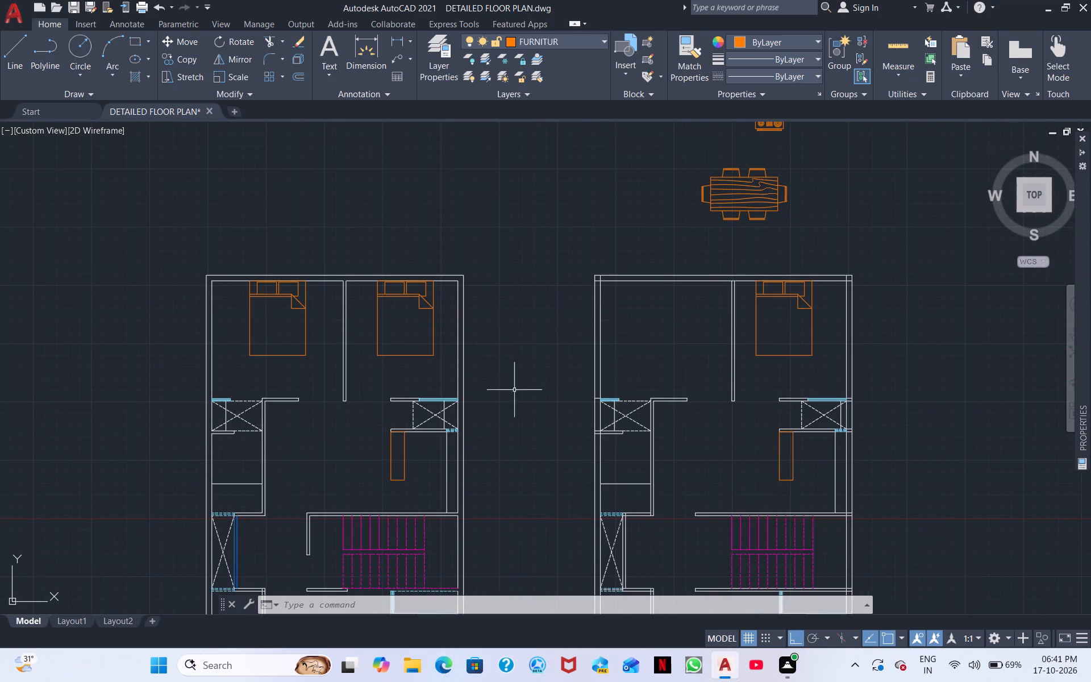
pyautogui.moveTo(722, 214); pyautogui.dragTo(721, 269, button='middle')
pyautogui.click(805, 180)
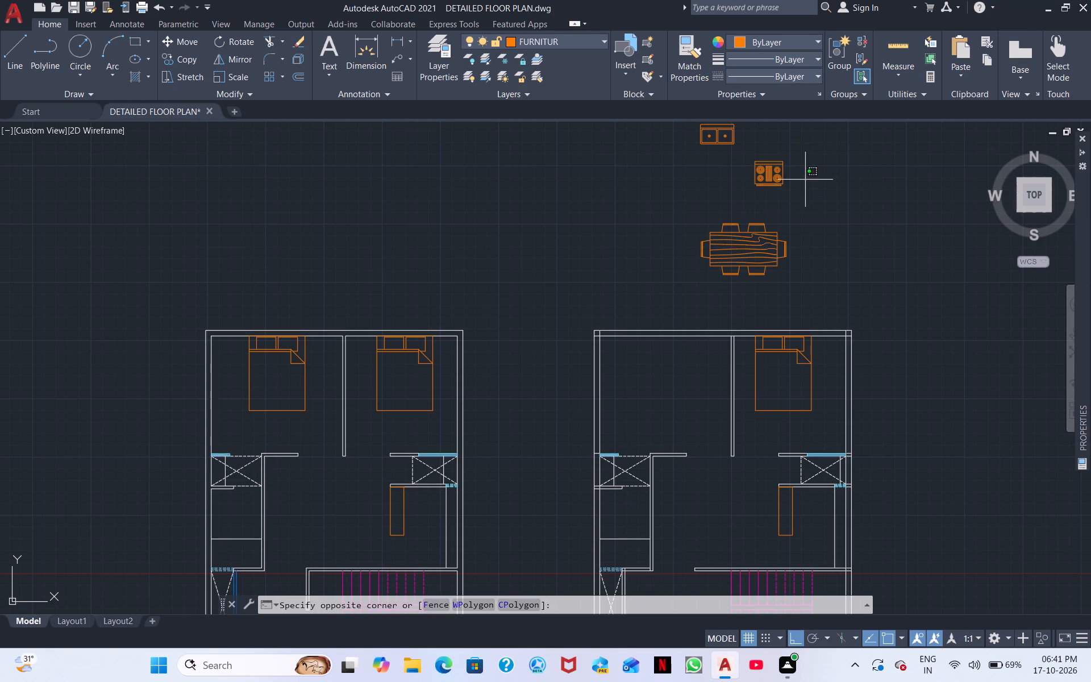
pyautogui.click(830, 208)
pyautogui.click(802, 281)
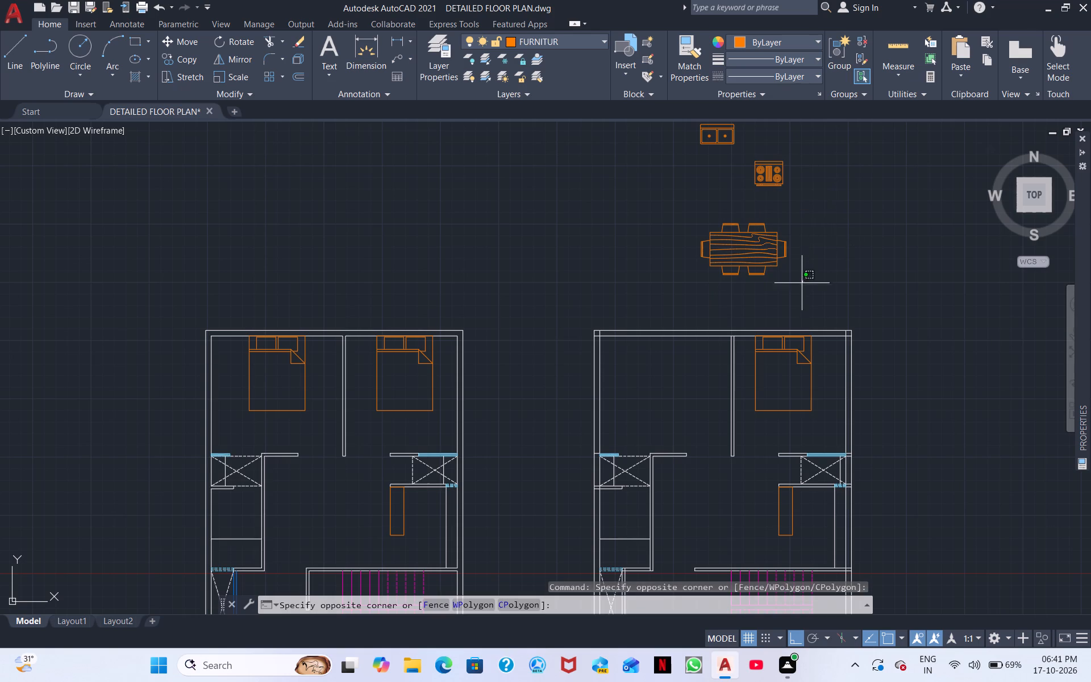
pyautogui.click(657, 118)
pyautogui.rightClick(659, 126)
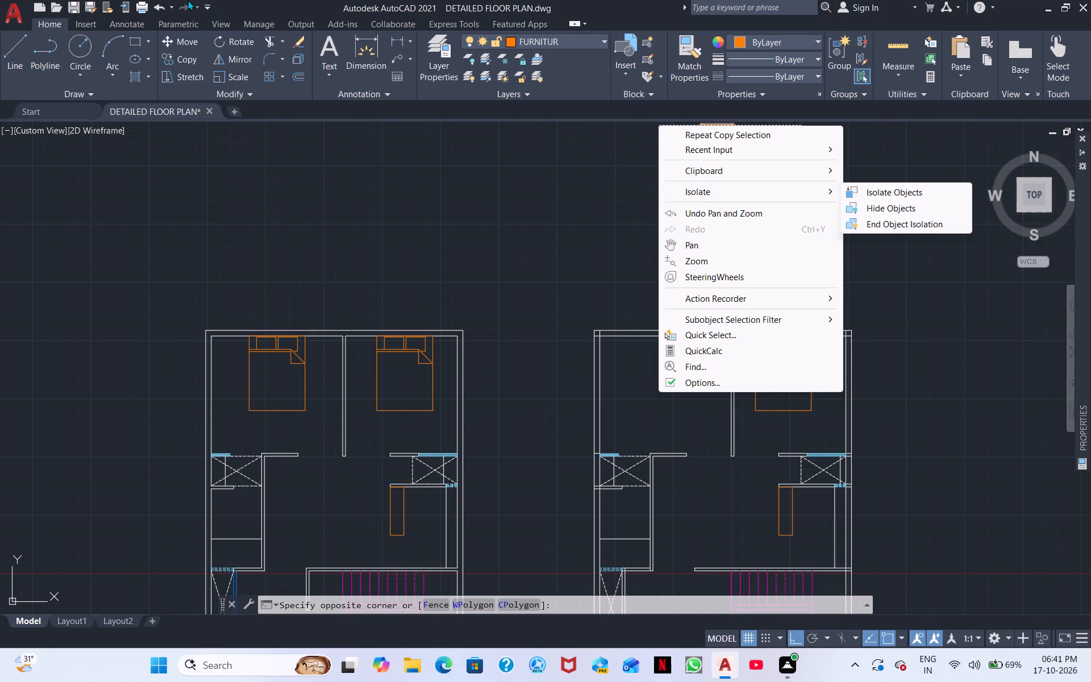
pyautogui.click(527, 247)
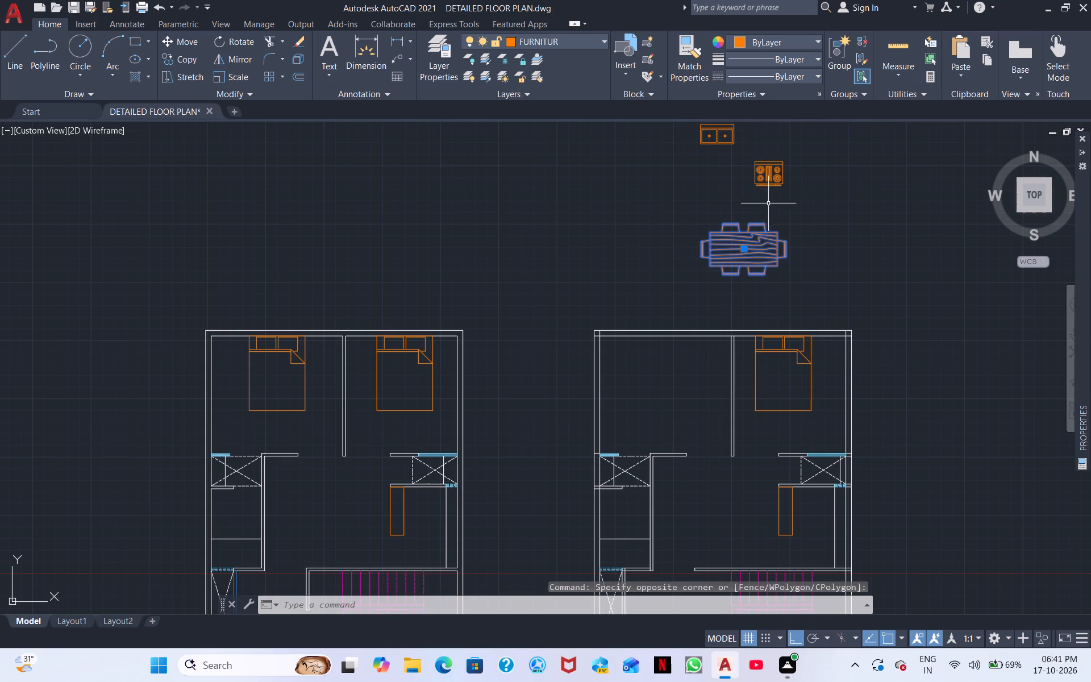
pyautogui.click(774, 200)
pyautogui.click(680, 118)
pyautogui.click(684, 125)
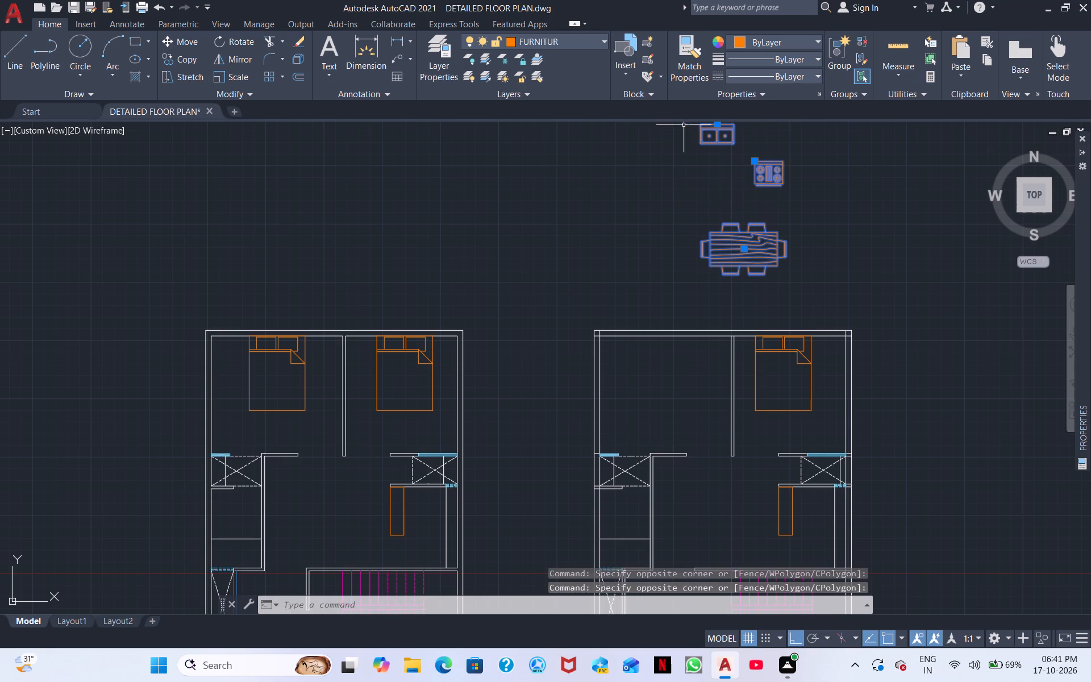
pyautogui.rightClick(634, 167)
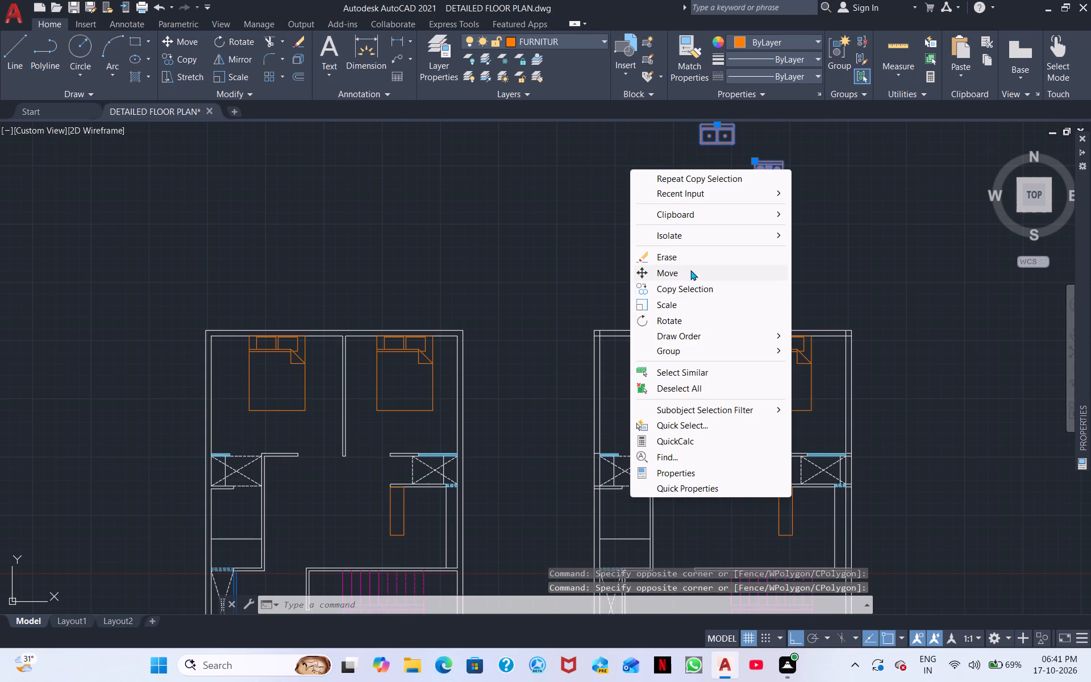
pyautogui.click(690, 270)
pyautogui.click(768, 253)
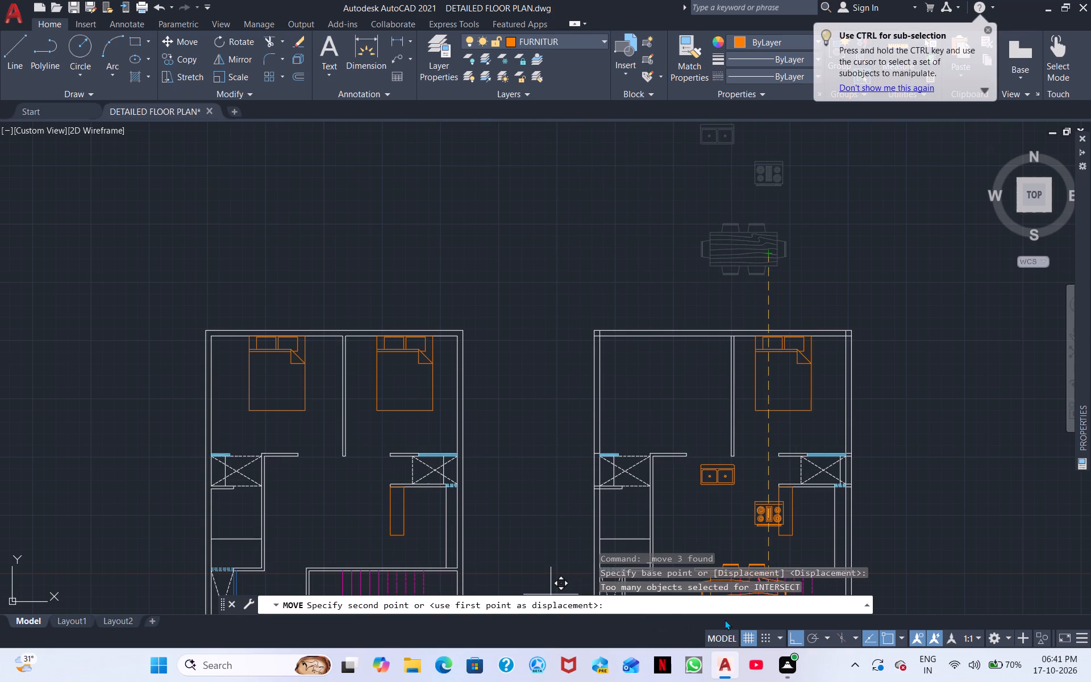
pyautogui.click(792, 630)
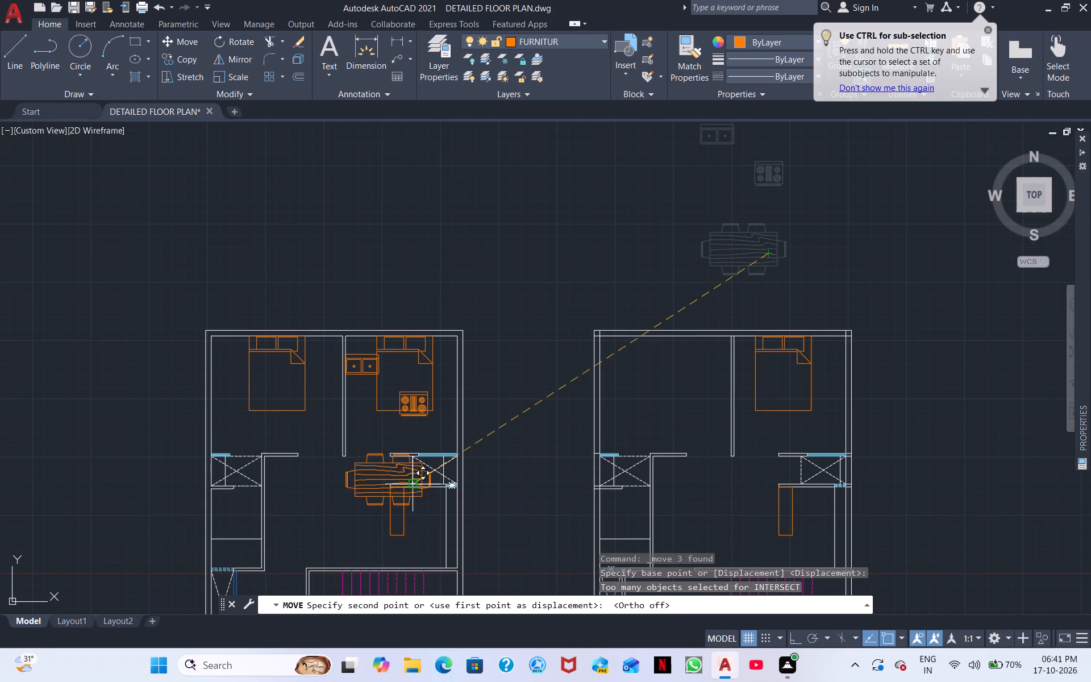
pyautogui.moveTo(362, 521); pyautogui.dragTo(373, 500, button='middle')
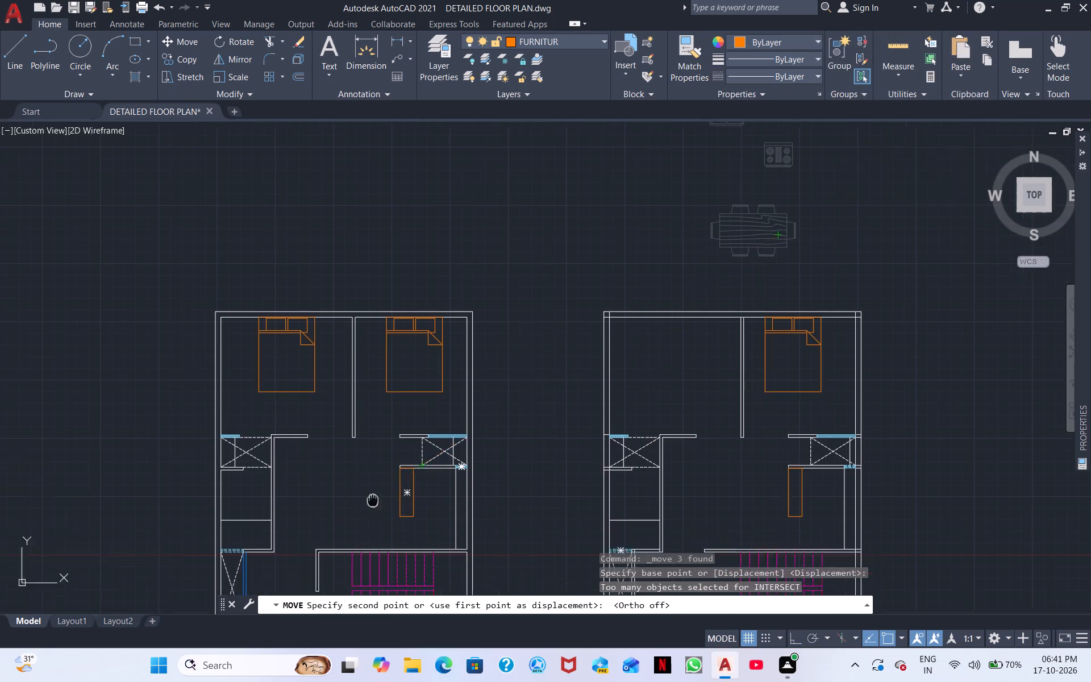
pyautogui.moveTo(373, 500); pyautogui.dragTo(426, 351, button='middle')
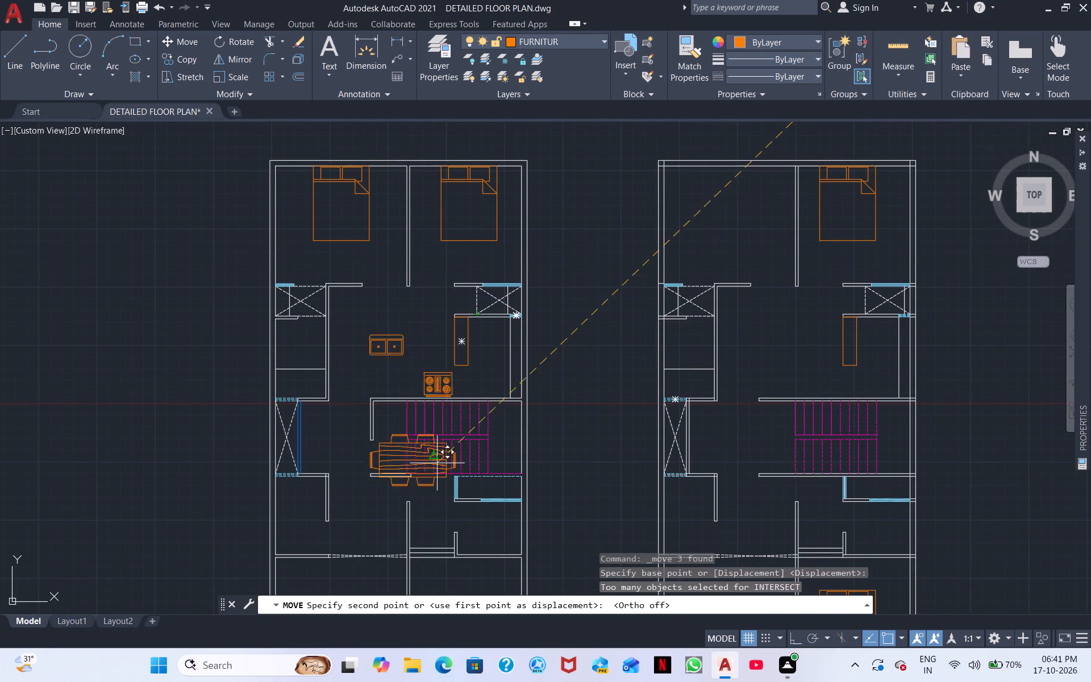
pyautogui.scroll(3, 436, 418)
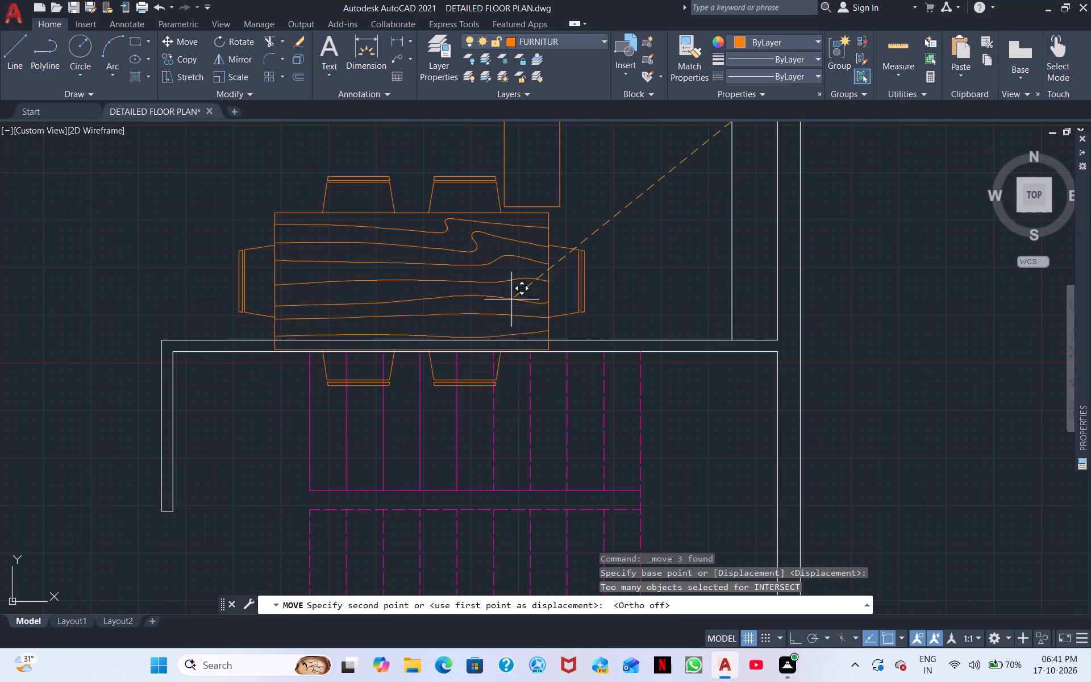
pyautogui.scroll(-2, 499, 305)
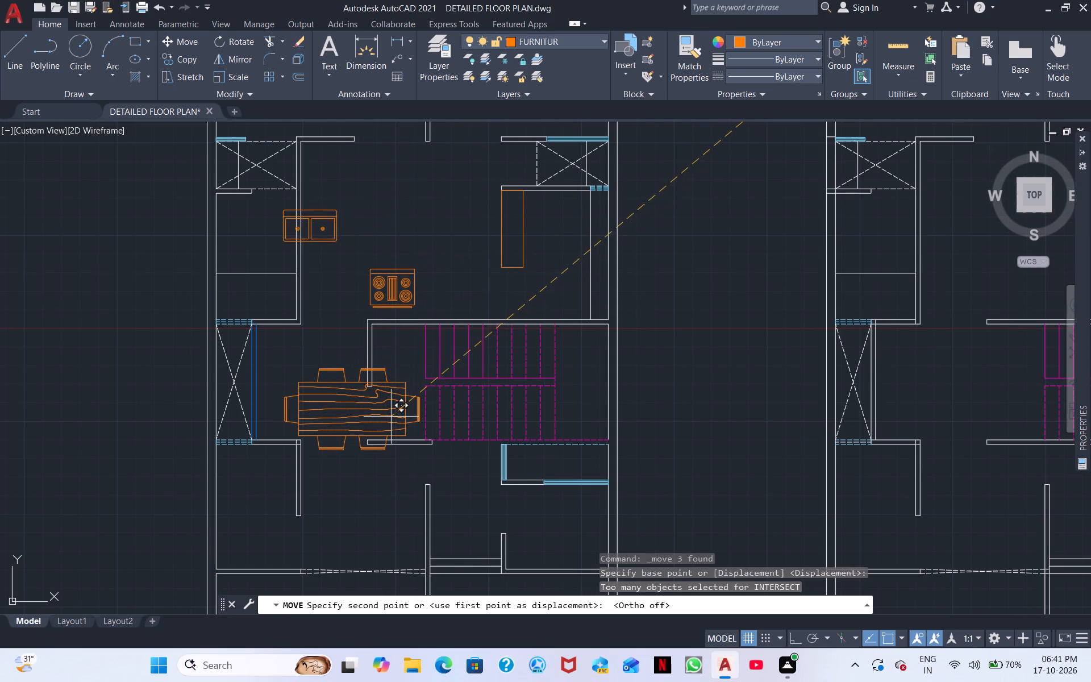
pyautogui.click(388, 405)
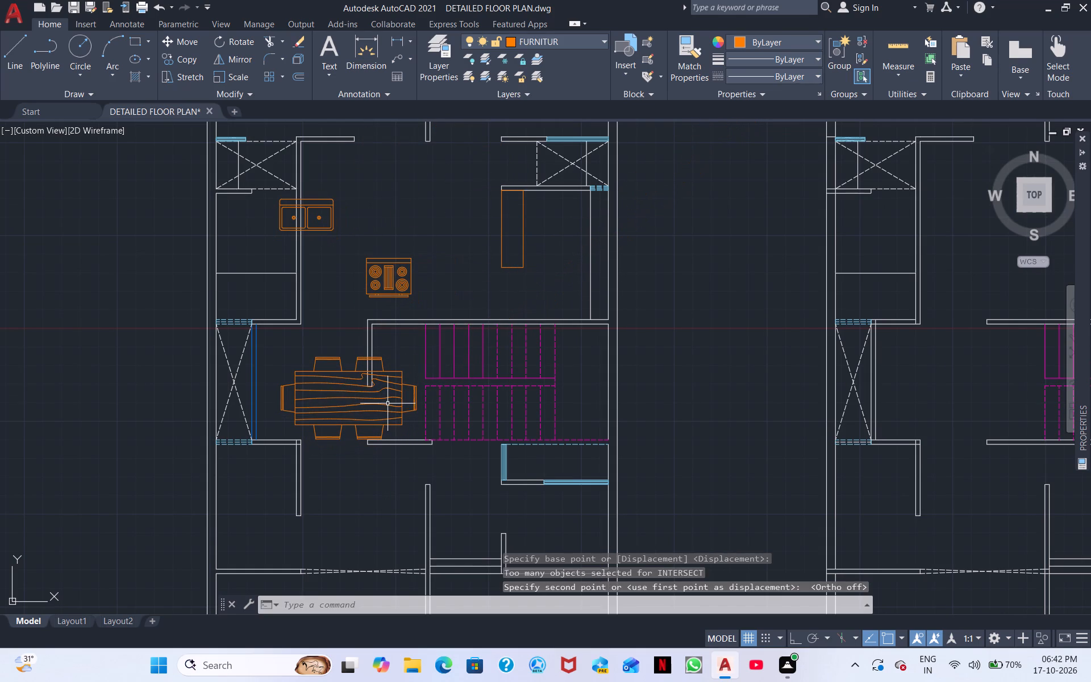
pyautogui.press('Escape')
# Move the long vertical line east of the orange counter in the left-hand plan a short distance west along the wall.
pyautogui.scroll(3, 501, 340)
pyautogui.moveTo(630, 207); pyautogui.dragTo(234, 546, button='middle')
pyautogui.moveTo(305, 371); pyautogui.dragTo(266, 554, button='middle')
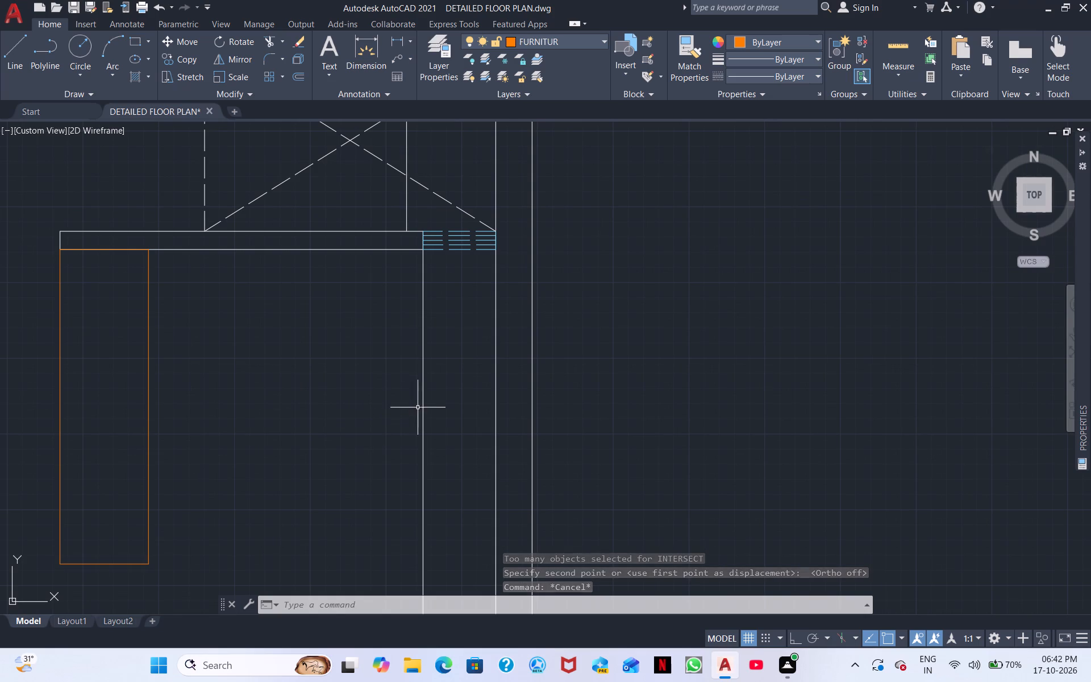
pyautogui.click(422, 407)
pyautogui.rightClick(384, 379)
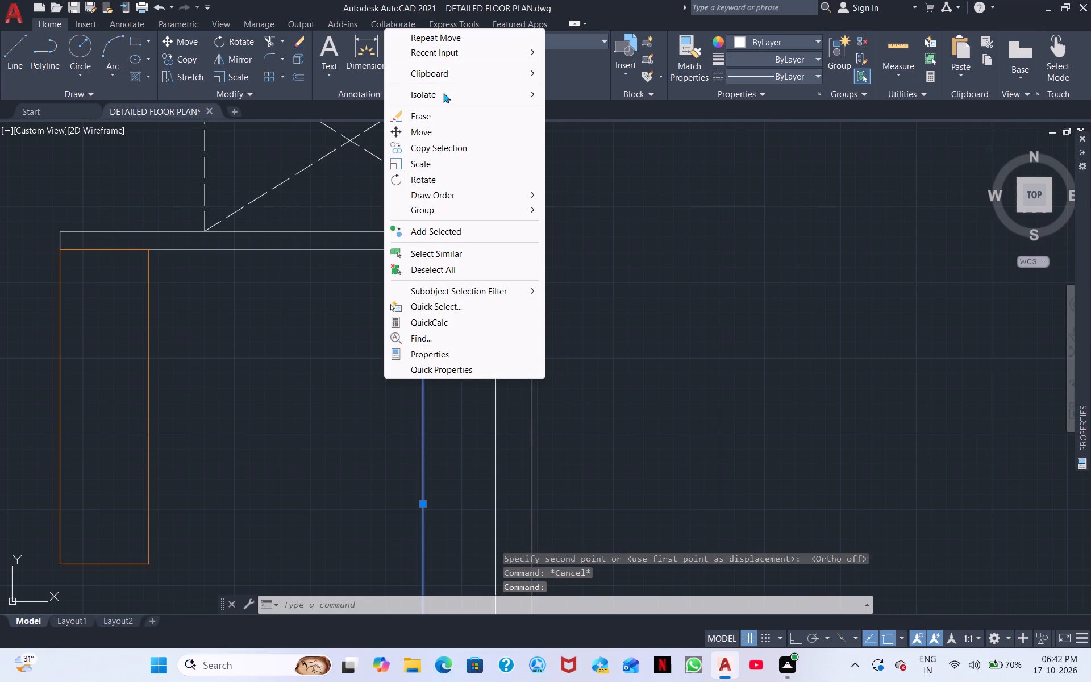
pyautogui.click(437, 128)
pyautogui.scroll(1, 421, 222)
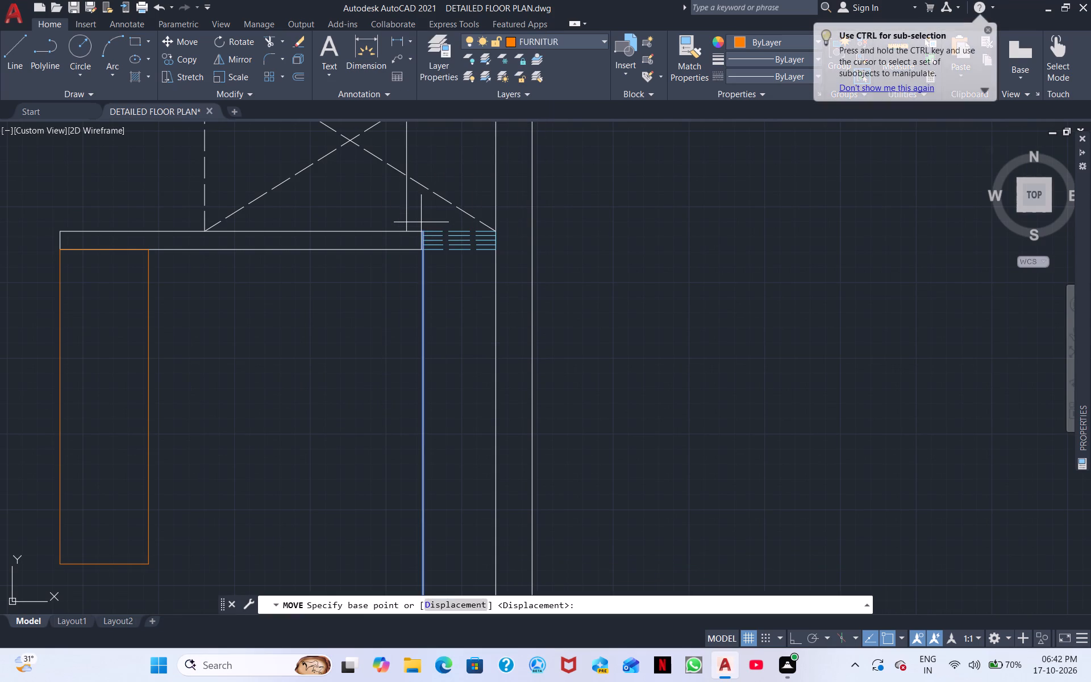
pyautogui.scroll(3, 421, 222)
pyautogui.click(418, 280)
pyautogui.moveTo(302, 287); pyautogui.dragTo(639, 273, button='middle')
pyautogui.scroll(-2, 366, 273)
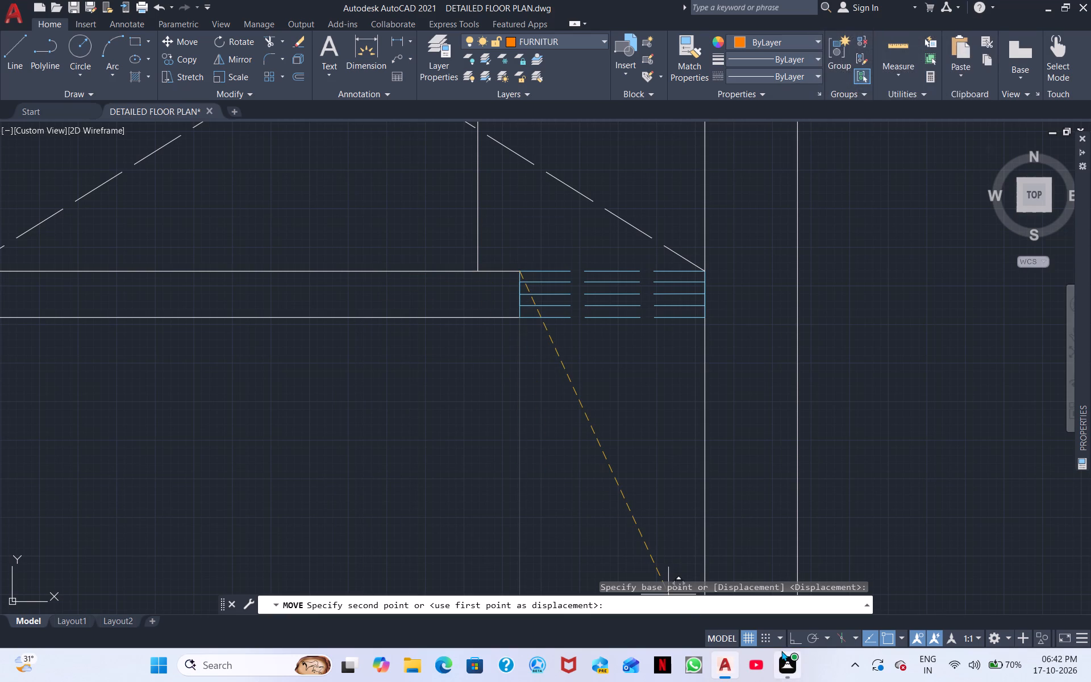
pyautogui.click(794, 644)
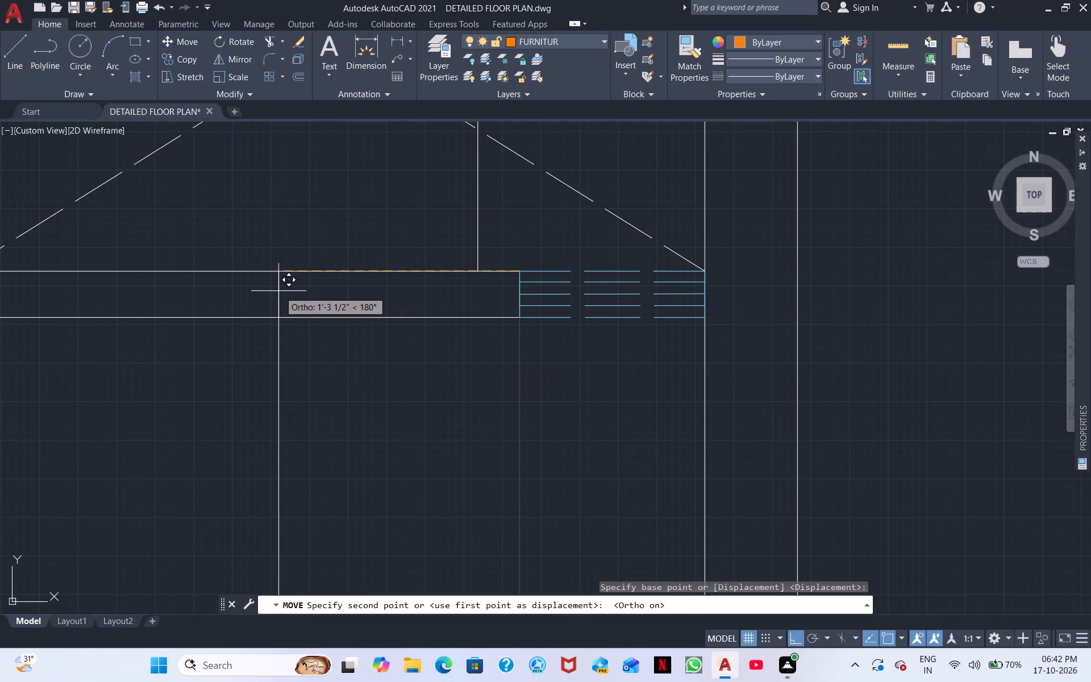
pyautogui.moveTo(278, 291); pyautogui.dragTo(607, 289, button='middle')
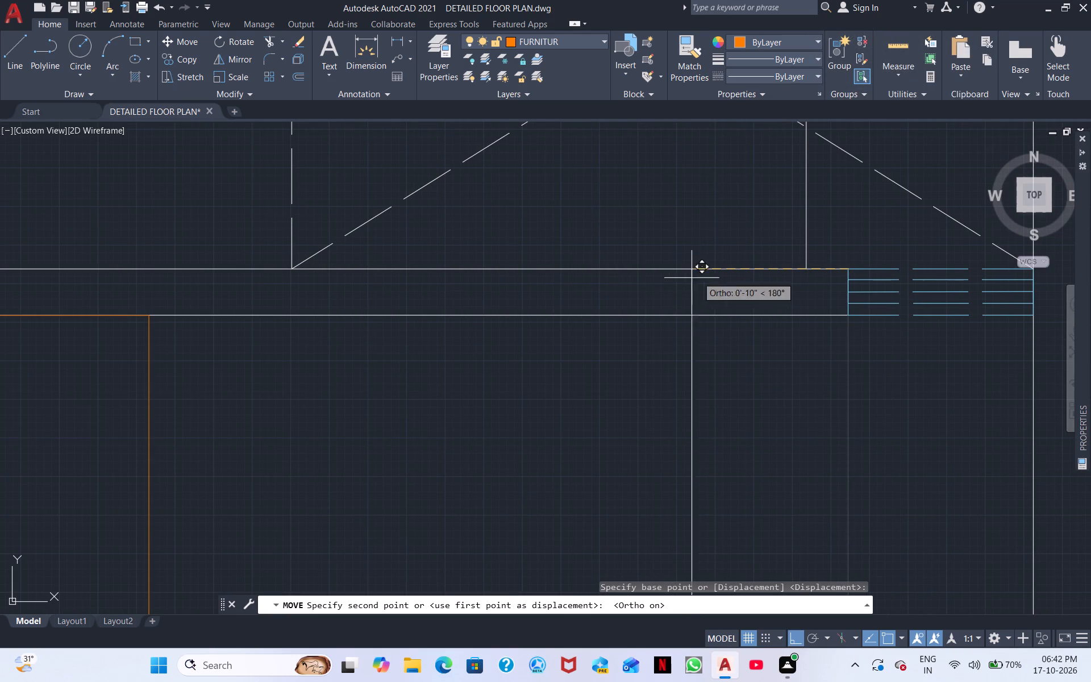
pyautogui.click(765, 268)
pyautogui.scroll(-2, 771, 306)
pyautogui.scroll(-1, 806, 371)
pyautogui.moveTo(806, 372); pyautogui.dragTo(731, 214, button='middle')
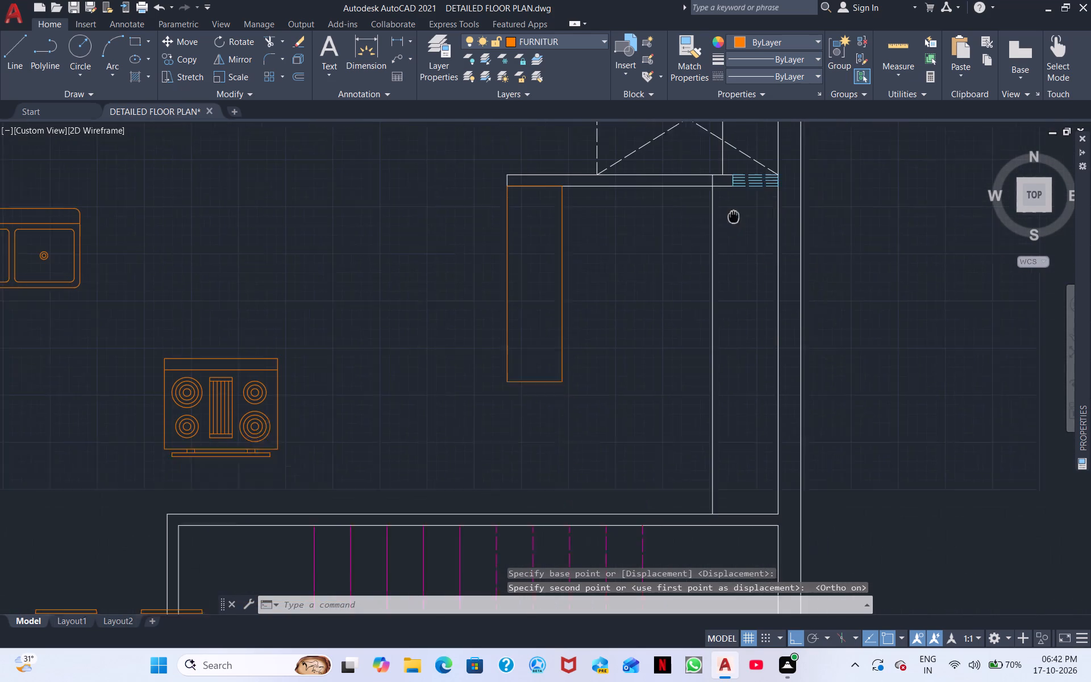
pyautogui.moveTo(731, 214); pyautogui.dragTo(727, 207, button='middle')
pyautogui.moveTo(684, 297); pyautogui.dragTo(686, 280, button='middle')
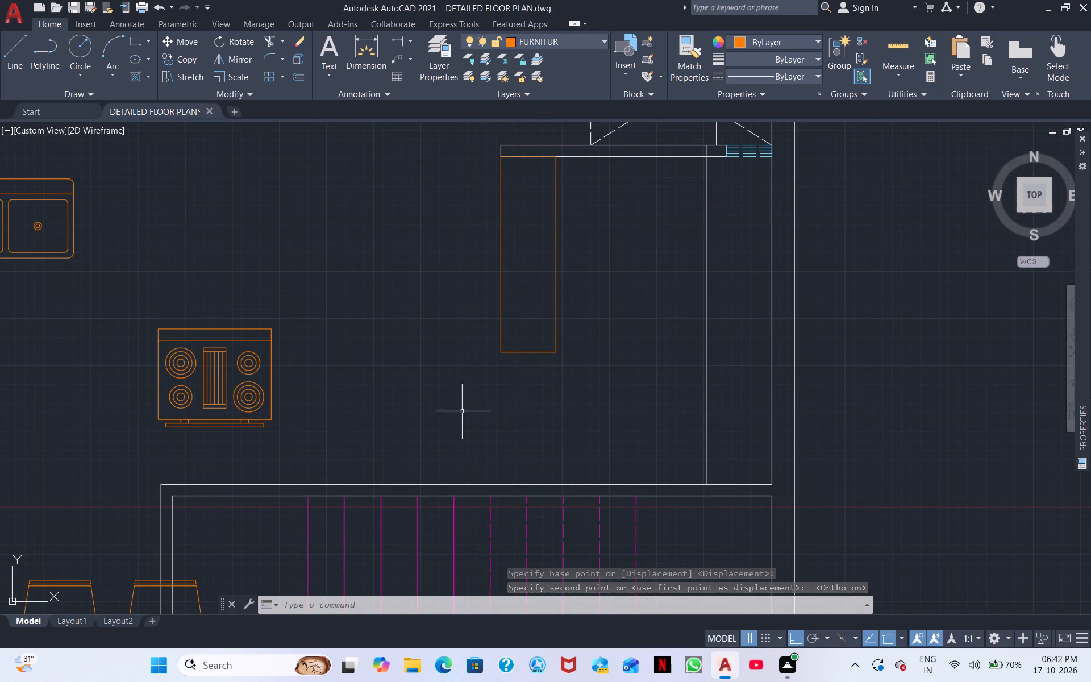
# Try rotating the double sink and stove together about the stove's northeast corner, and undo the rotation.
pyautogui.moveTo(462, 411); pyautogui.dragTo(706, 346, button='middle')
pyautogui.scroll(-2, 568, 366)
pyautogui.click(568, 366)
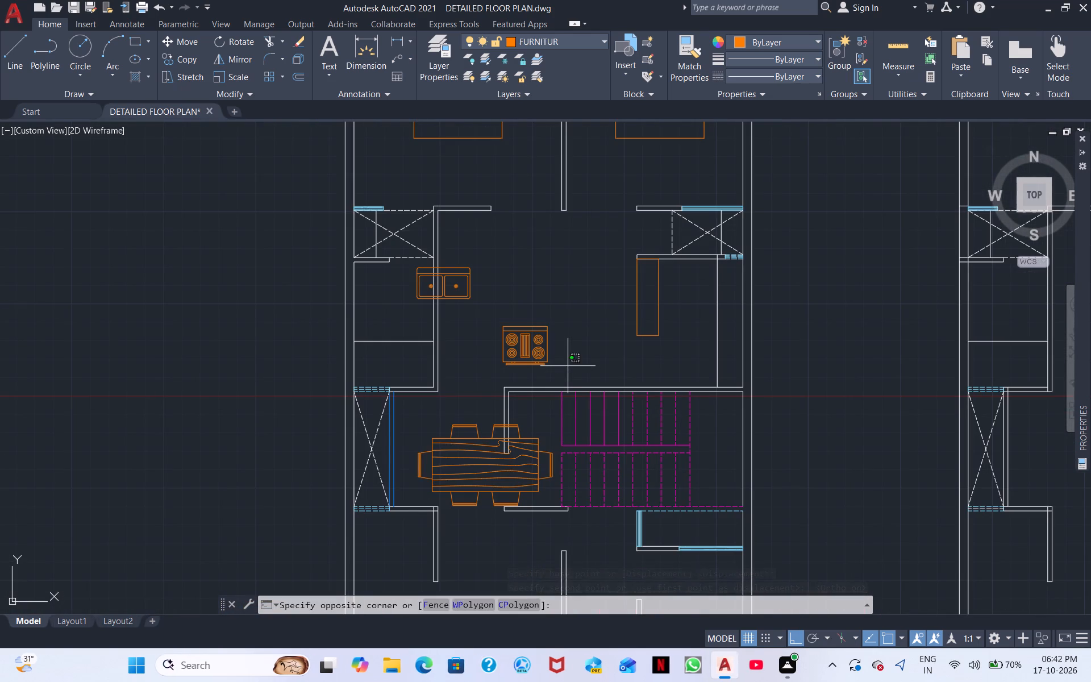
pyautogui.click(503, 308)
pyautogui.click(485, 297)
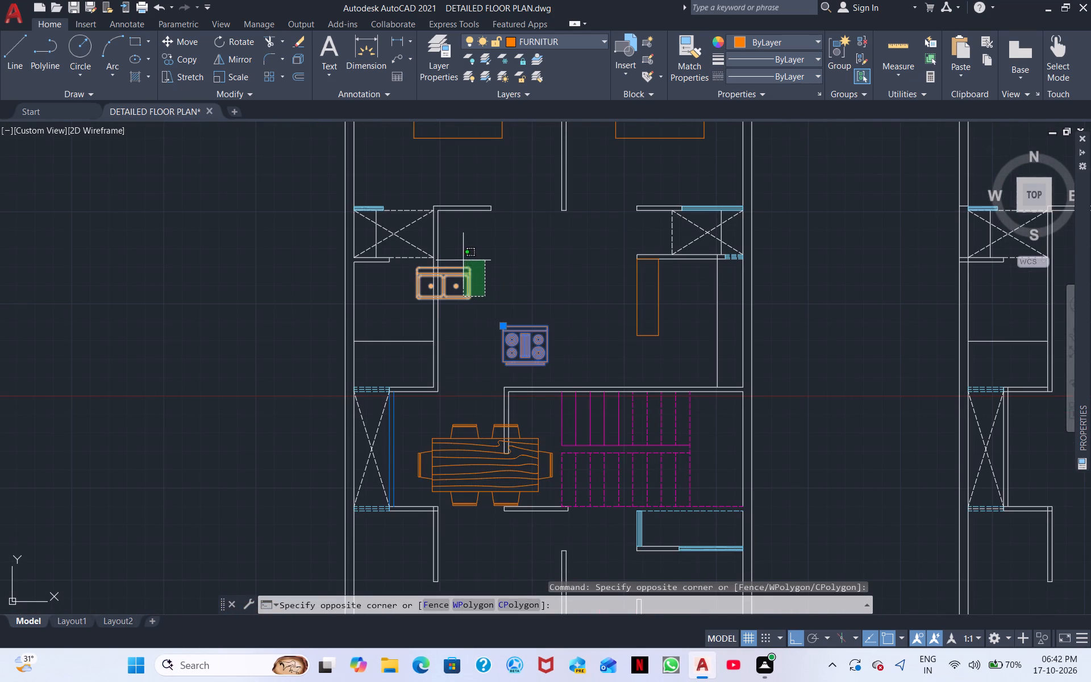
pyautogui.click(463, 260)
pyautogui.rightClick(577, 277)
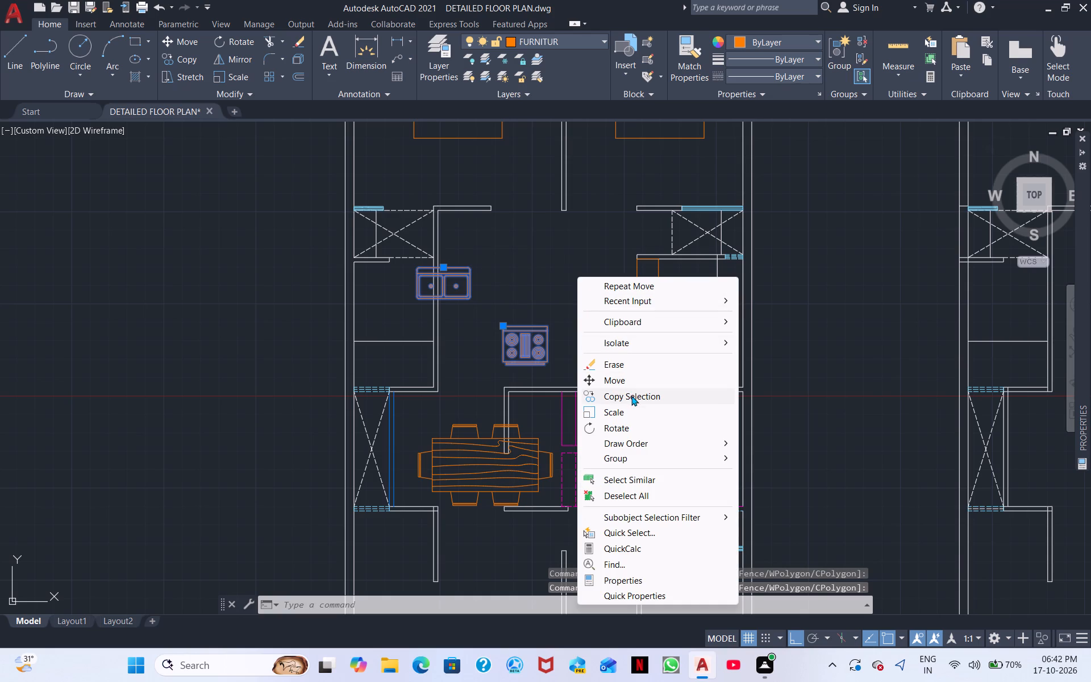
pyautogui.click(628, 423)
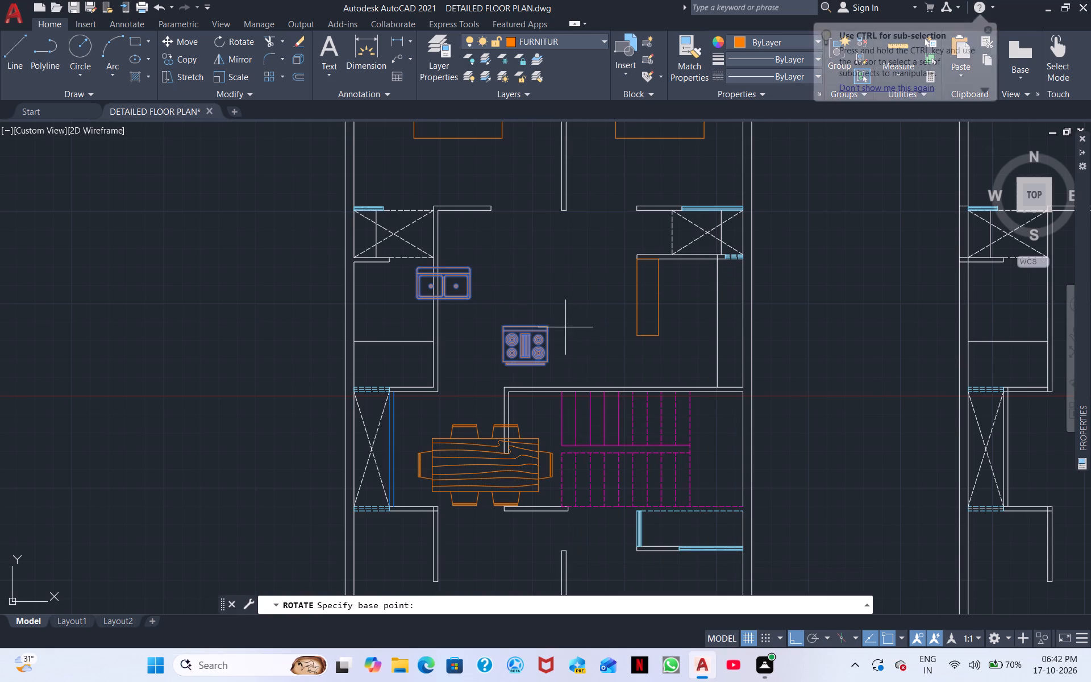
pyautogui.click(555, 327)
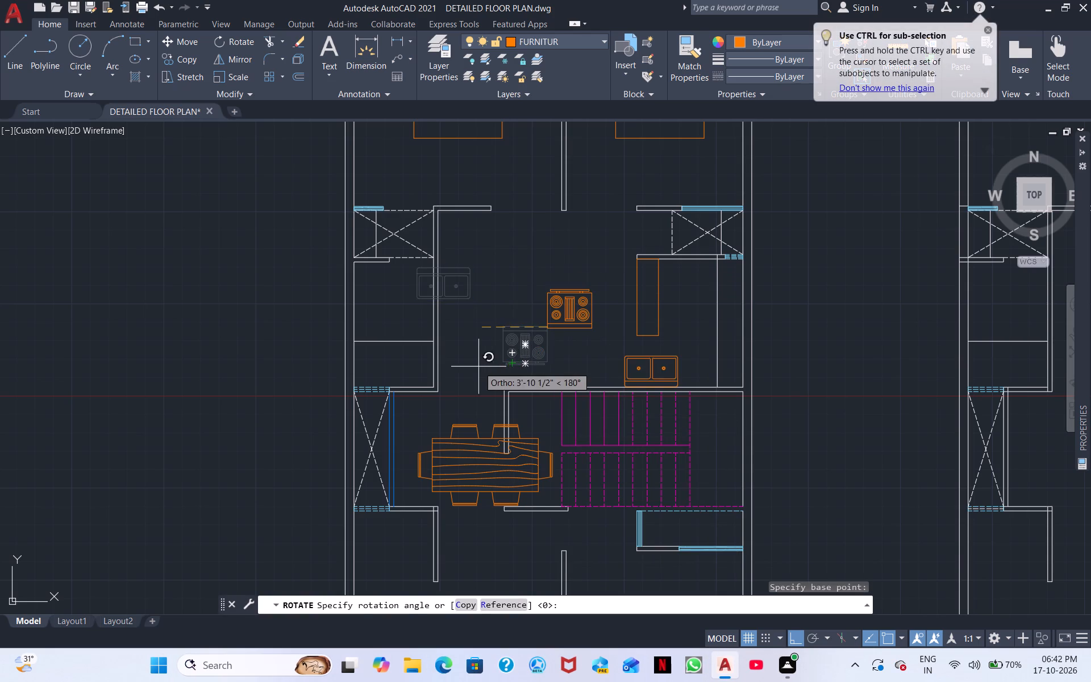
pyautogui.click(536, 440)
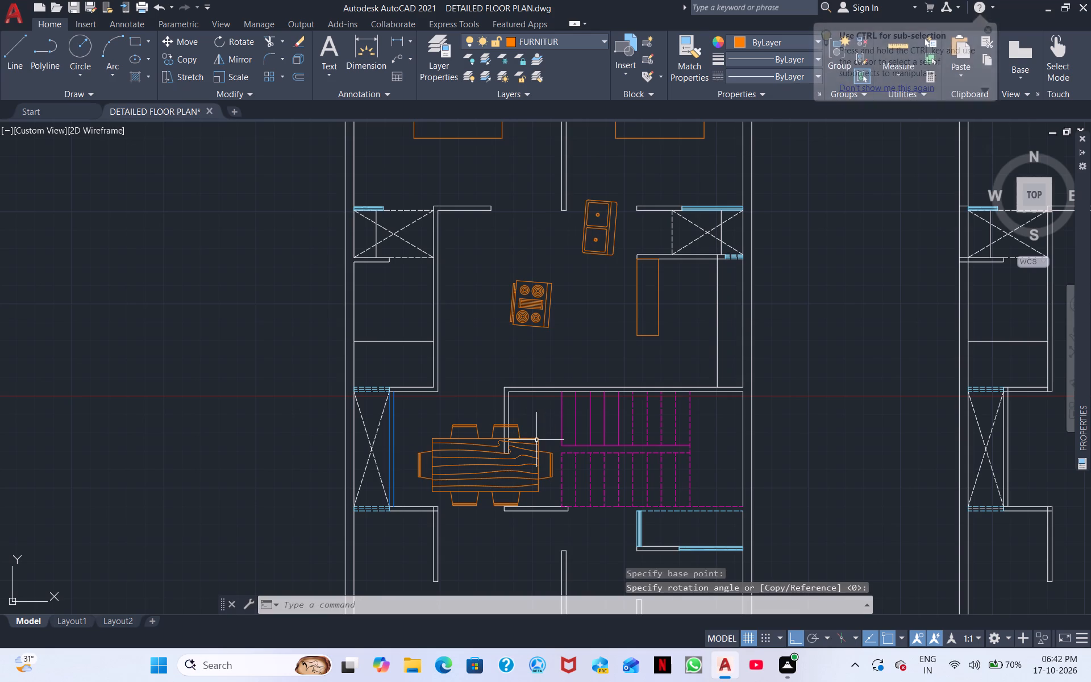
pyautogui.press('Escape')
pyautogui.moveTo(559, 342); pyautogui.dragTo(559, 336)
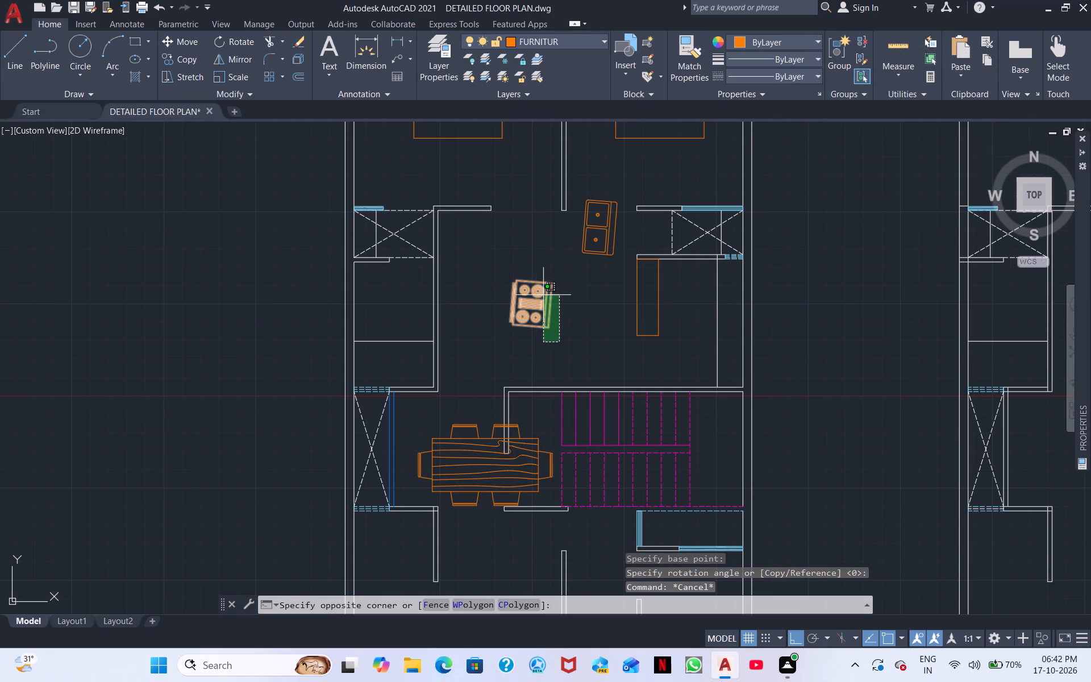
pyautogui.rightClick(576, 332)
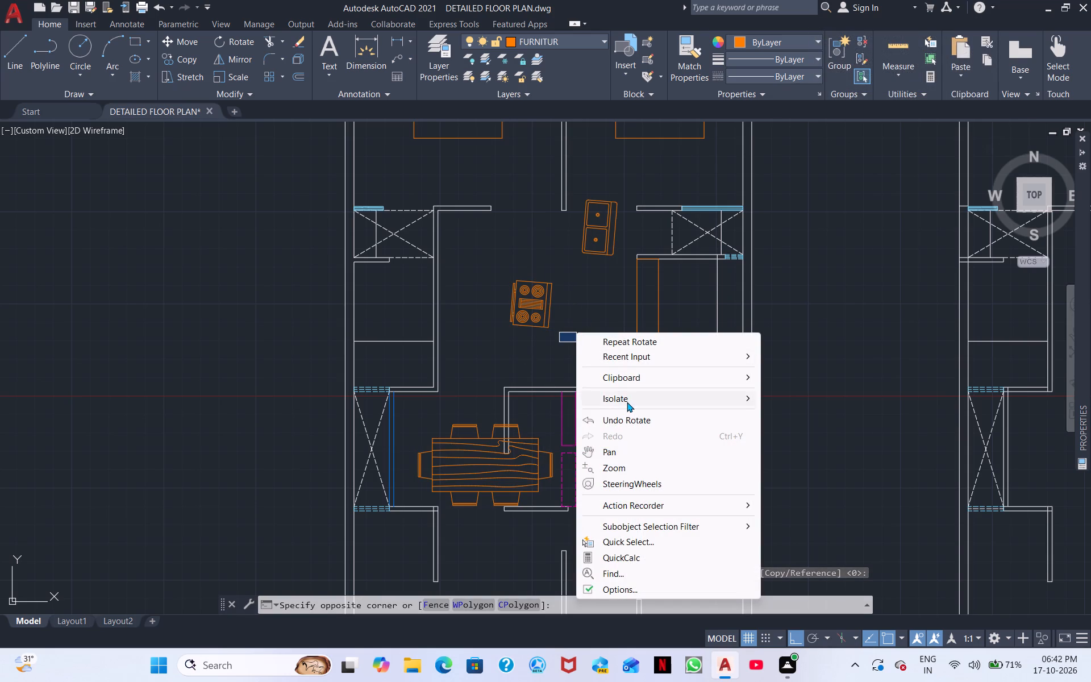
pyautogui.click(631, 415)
# Rotate the double sink and stove together by 270° about the stove's northeast corner in the left-hand plan.
pyautogui.click(564, 368)
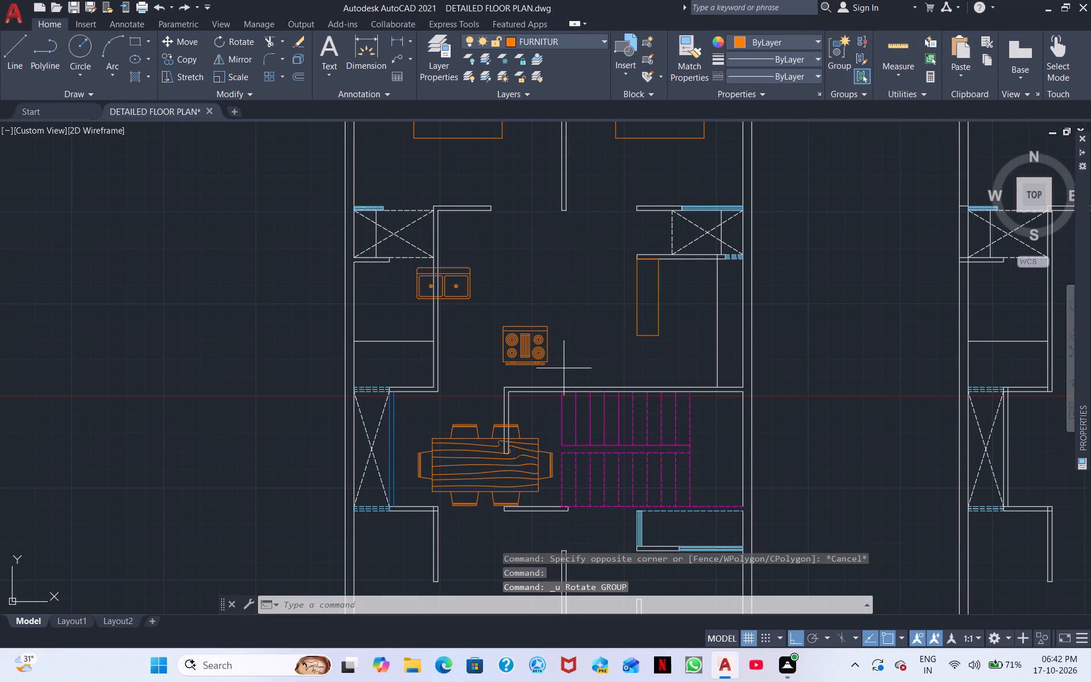
pyautogui.click(461, 254)
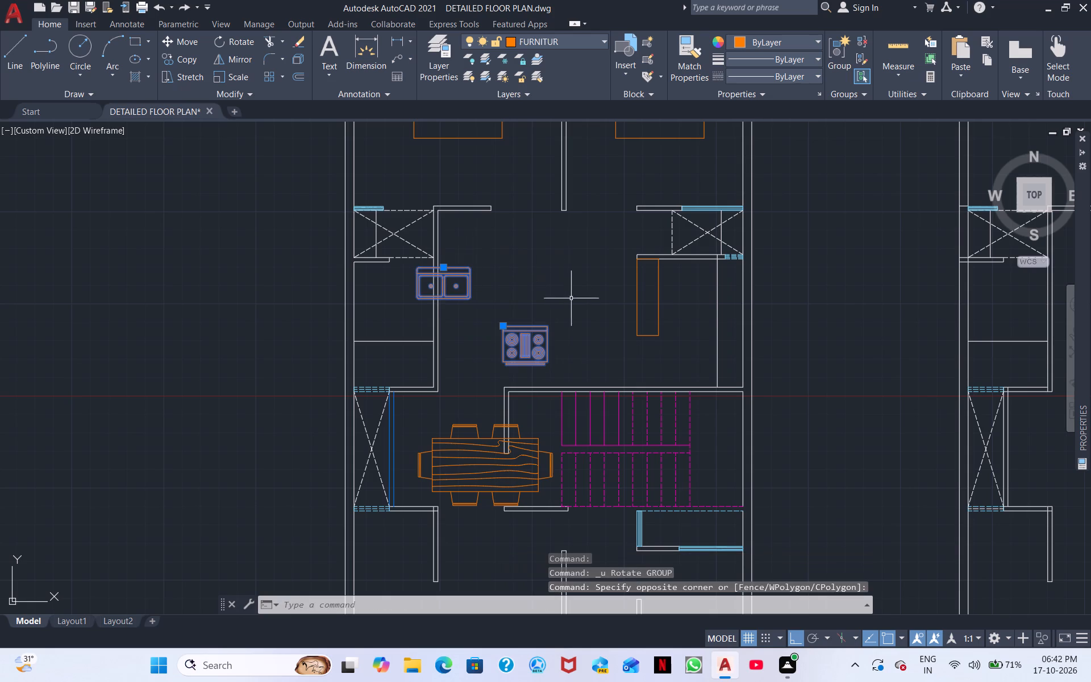
pyautogui.rightClick(576, 305)
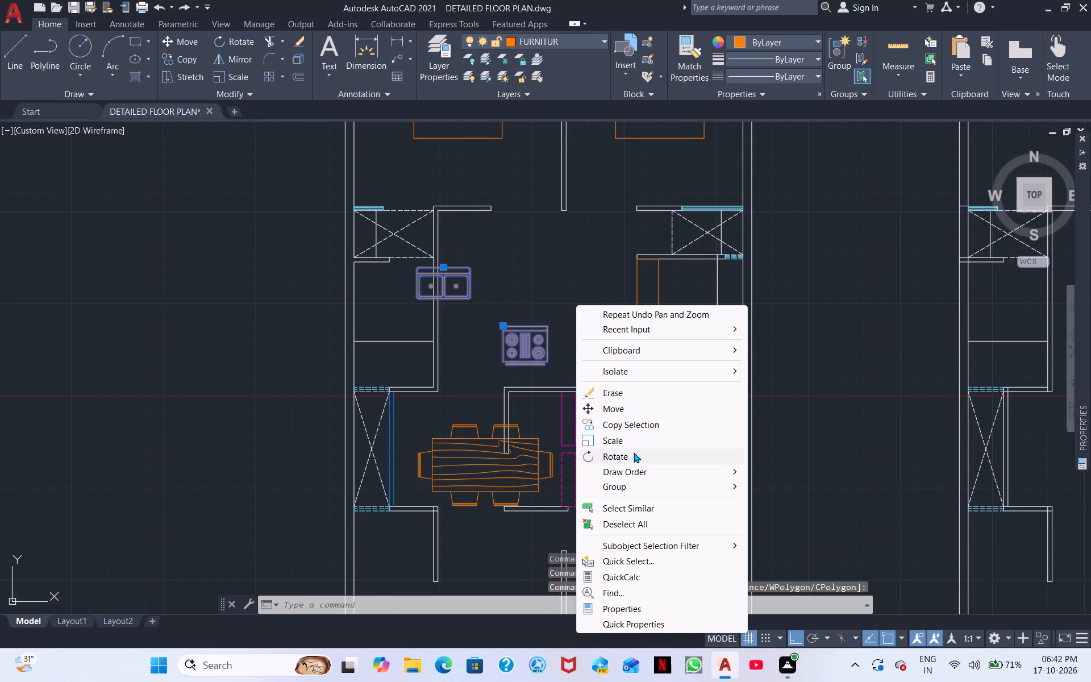
pyautogui.click(634, 453)
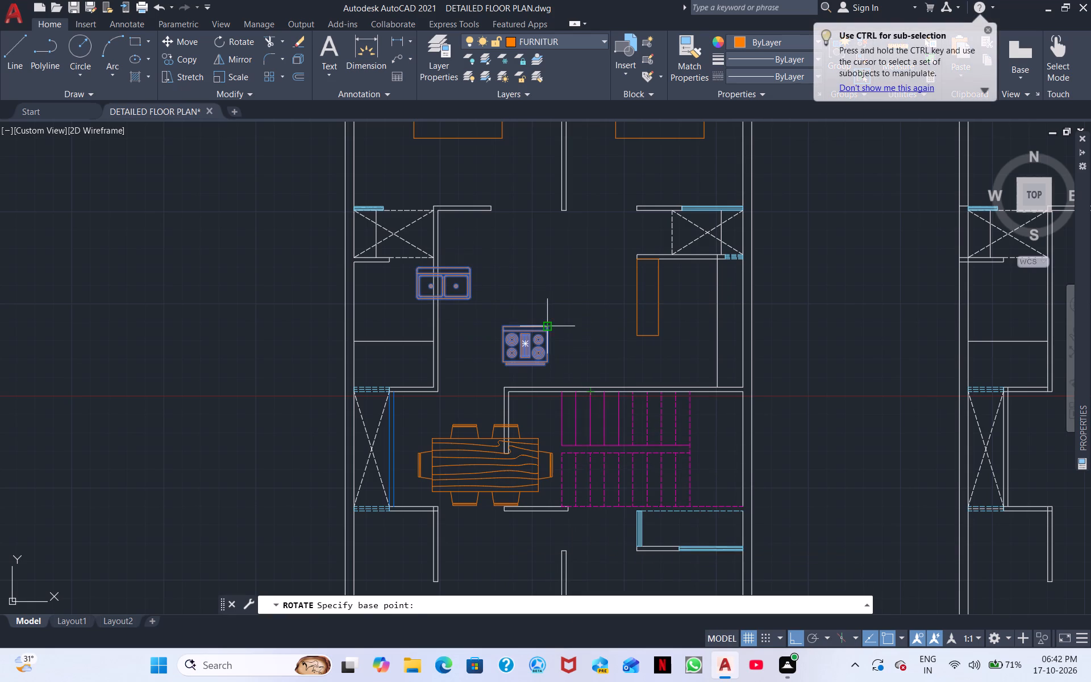
pyautogui.click(545, 323)
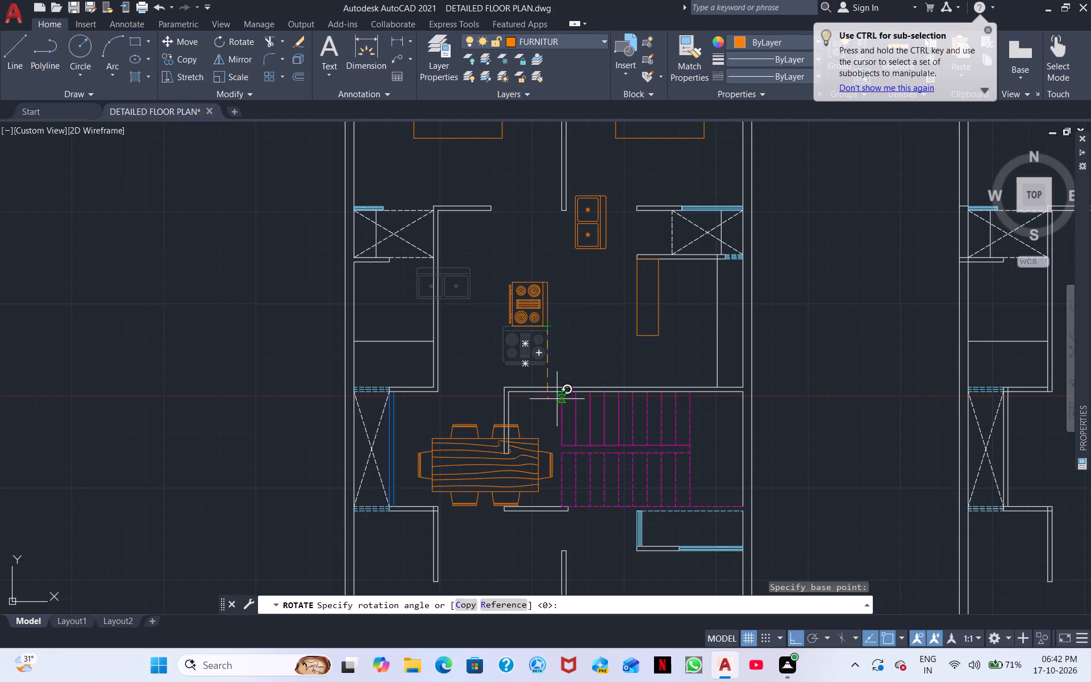
pyautogui.click(526, 552)
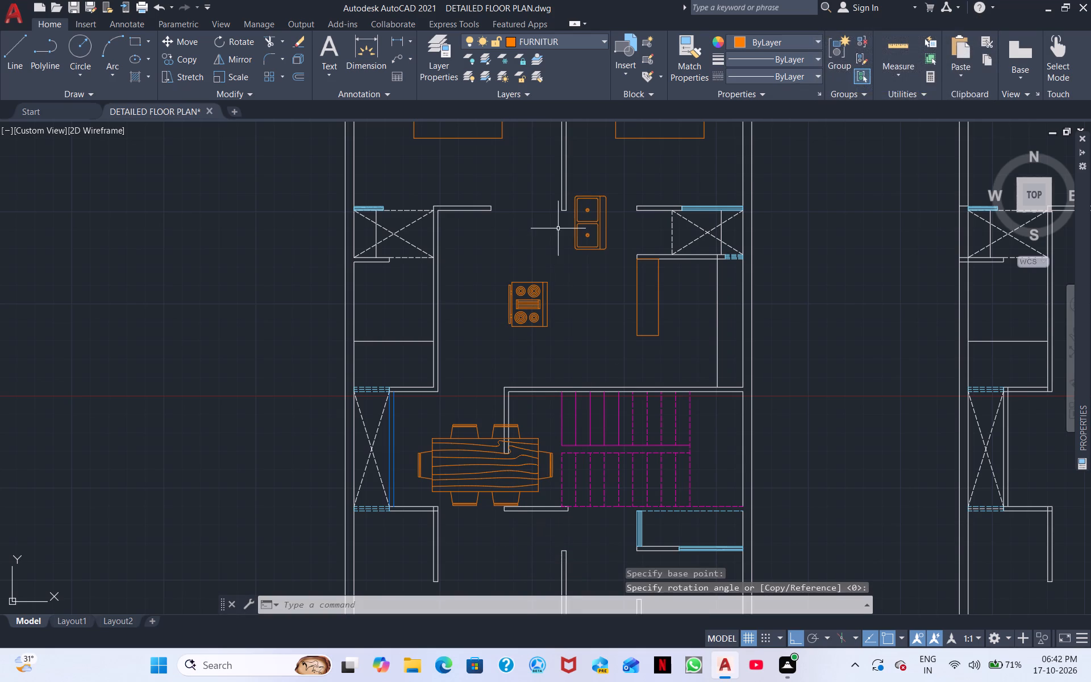
# Scale the double sink down to roughly a third of its size from its southwest corner.
pyautogui.scroll(1, 559, 228)
pyautogui.scroll(2, 580, 271)
pyautogui.moveTo(664, 260); pyautogui.dragTo(412, 269, button='middle')
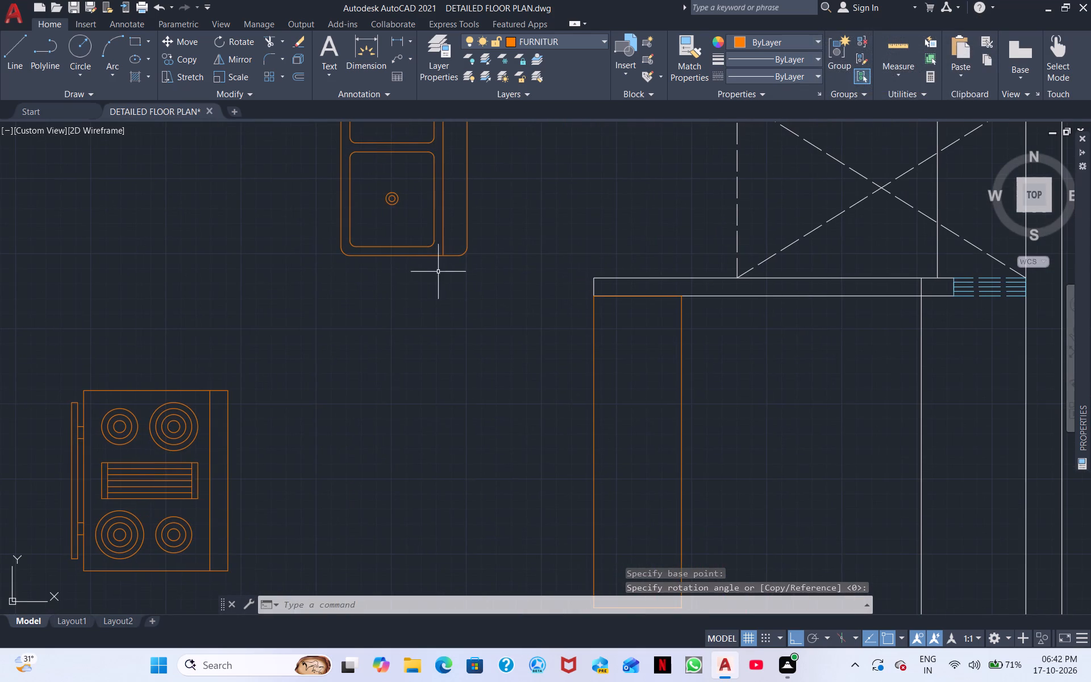
pyautogui.moveTo(452, 275); pyautogui.dragTo(428, 243)
pyautogui.click(359, 172)
pyautogui.scroll(-1, 359, 172)
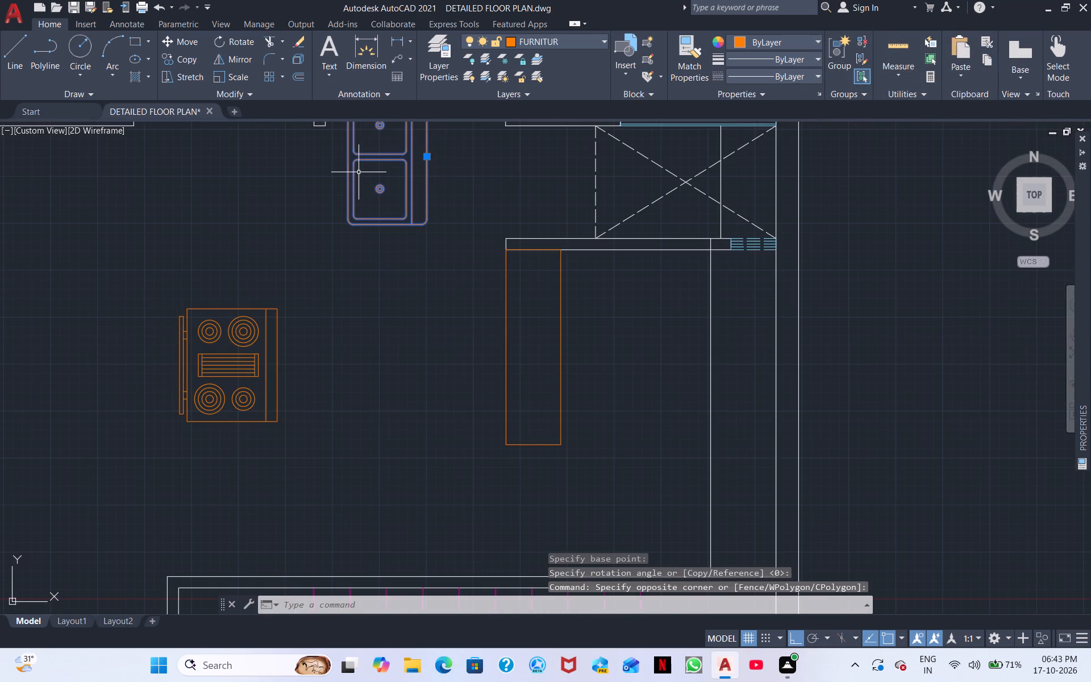
pyautogui.scroll(-1, 359, 172)
pyautogui.rightClick(359, 172)
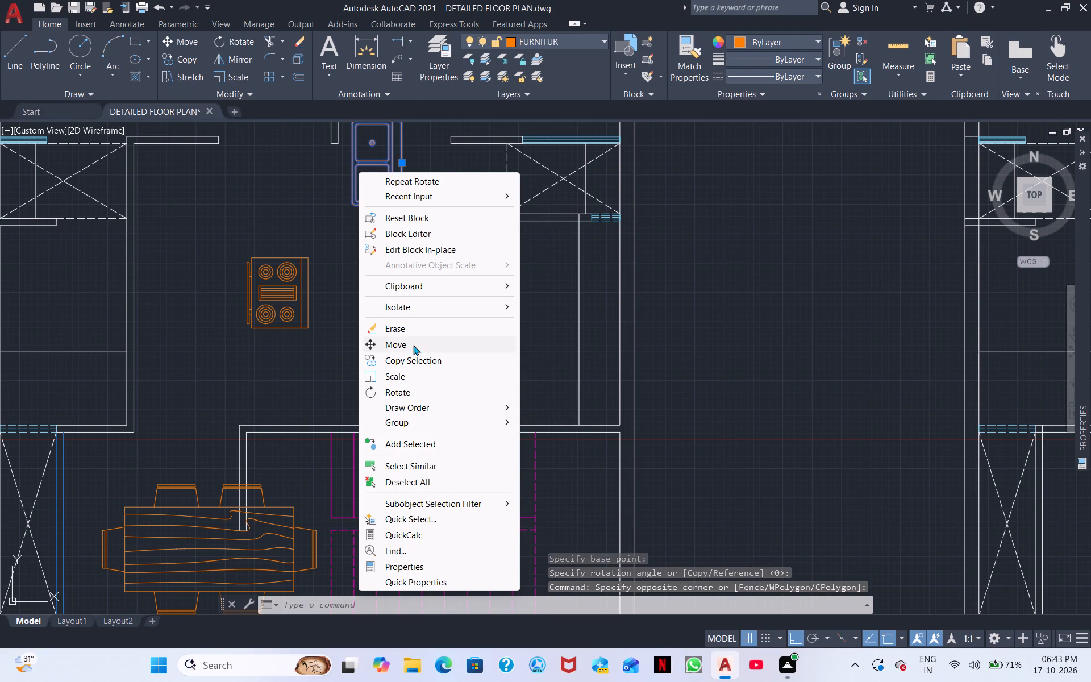
pyautogui.click(419, 376)
pyautogui.scroll(3, 356, 203)
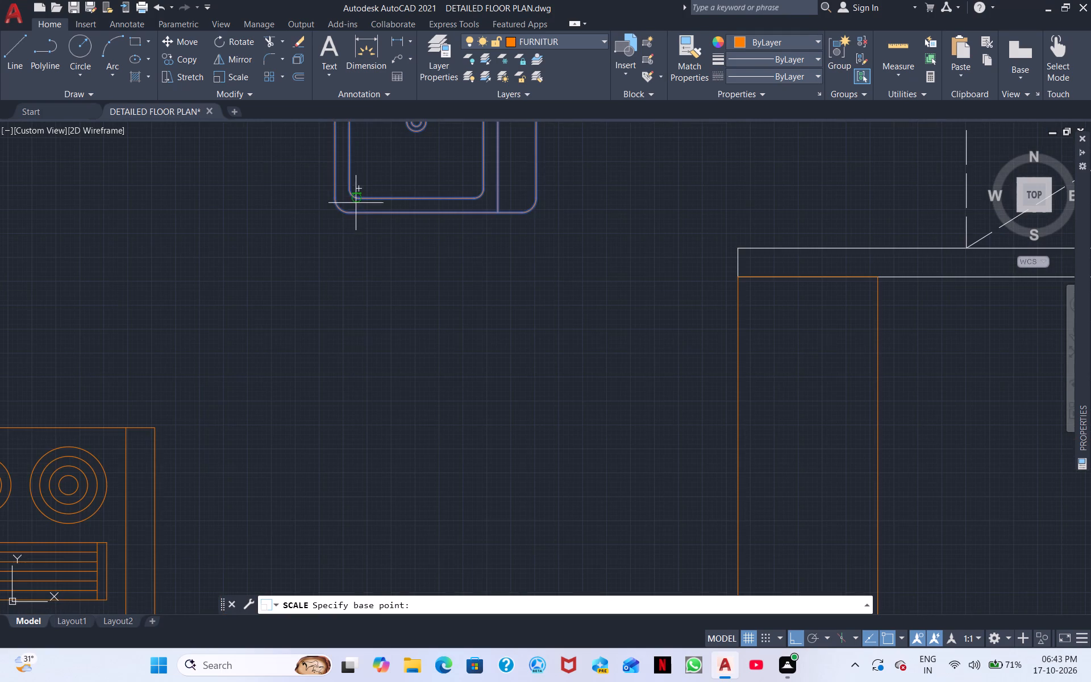
pyautogui.click(344, 211)
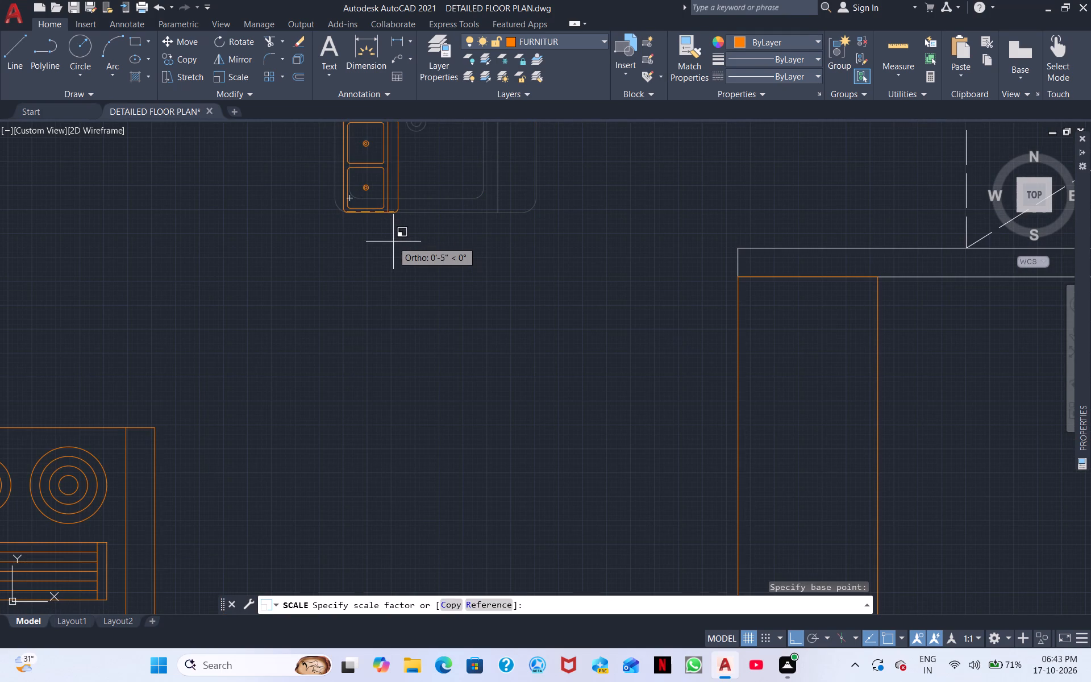
pyautogui.click(397, 248)
# Enlarge the double sink by about one and a half times from its southwest corner.
pyautogui.scroll(-1, 397, 248)
pyautogui.moveTo(417, 248); pyautogui.dragTo(465, 175, button='middle')
pyautogui.scroll(-1, 465, 182)
pyautogui.moveTo(460, 193); pyautogui.dragTo(459, 197, button='middle')
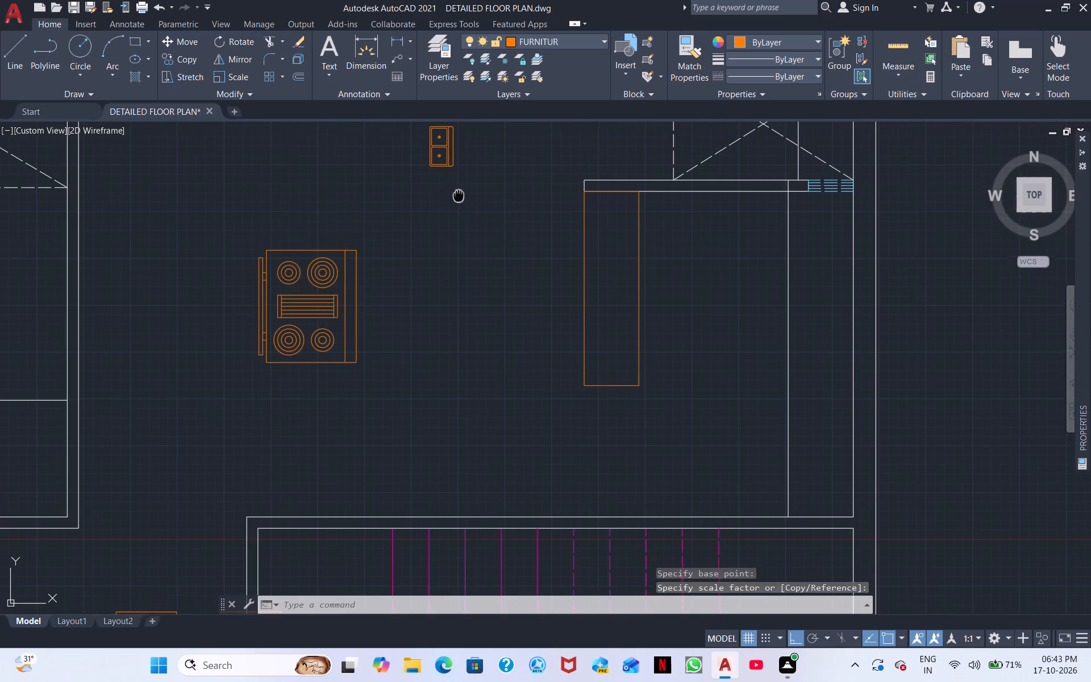
pyautogui.moveTo(459, 197); pyautogui.dragTo(552, 302, button='middle')
pyautogui.click(563, 289)
pyautogui.click(524, 249)
pyautogui.rightClick(521, 249)
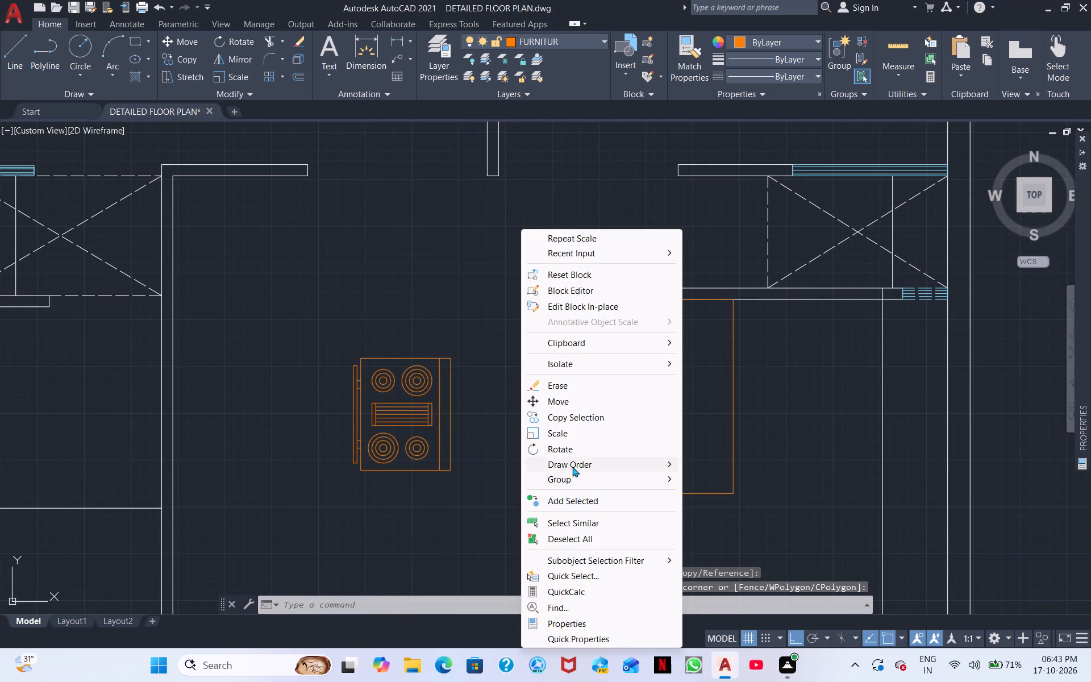
pyautogui.click(567, 435)
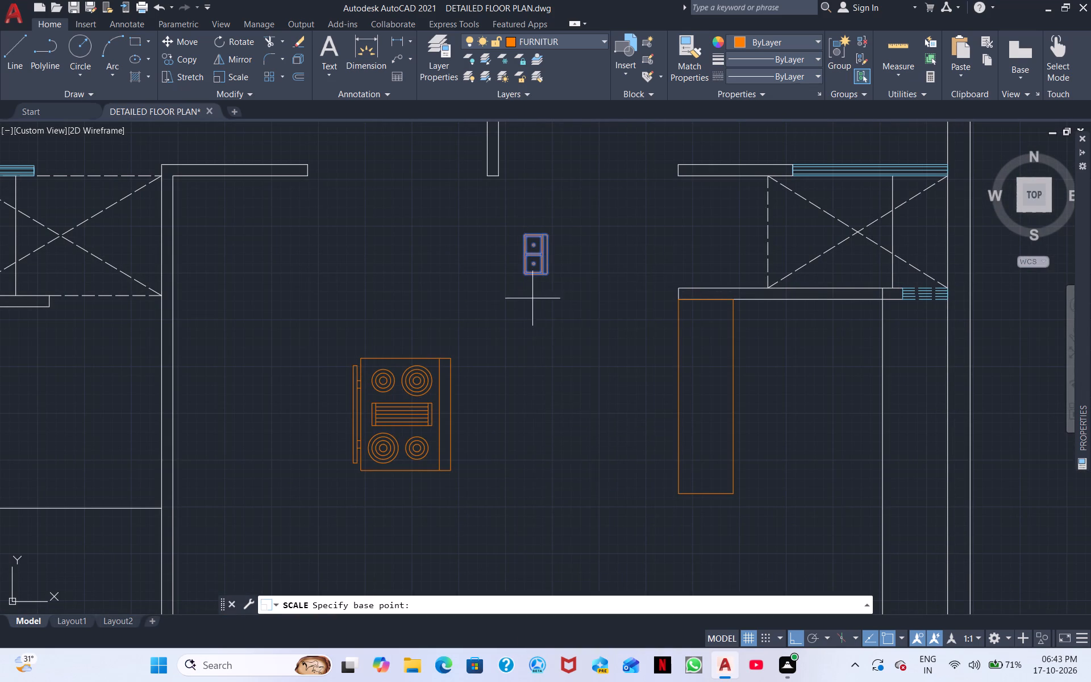
pyautogui.scroll(2, 536, 294)
pyautogui.moveTo(538, 294); pyautogui.dragTo(559, 416, button='middle')
pyautogui.click(522, 364)
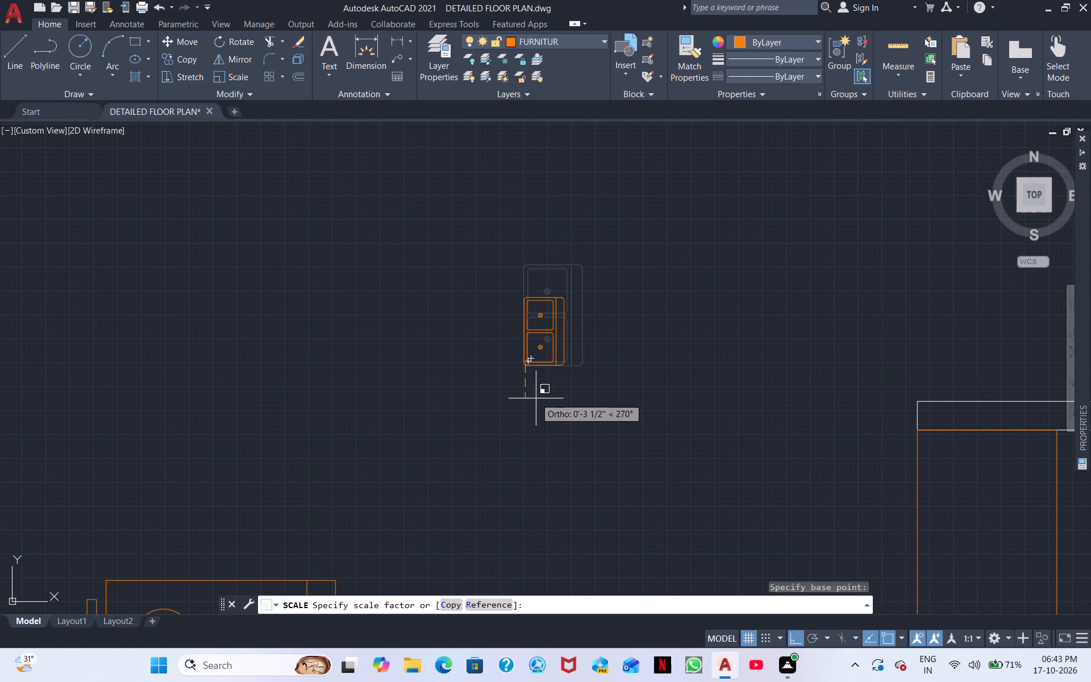
pyautogui.click(575, 443)
# Move the double sink about 8'-7" straight east to the east wall, inside the crossed shaft area north of the kitchen.
pyautogui.scroll(-2, 606, 413)
pyautogui.click(642, 434)
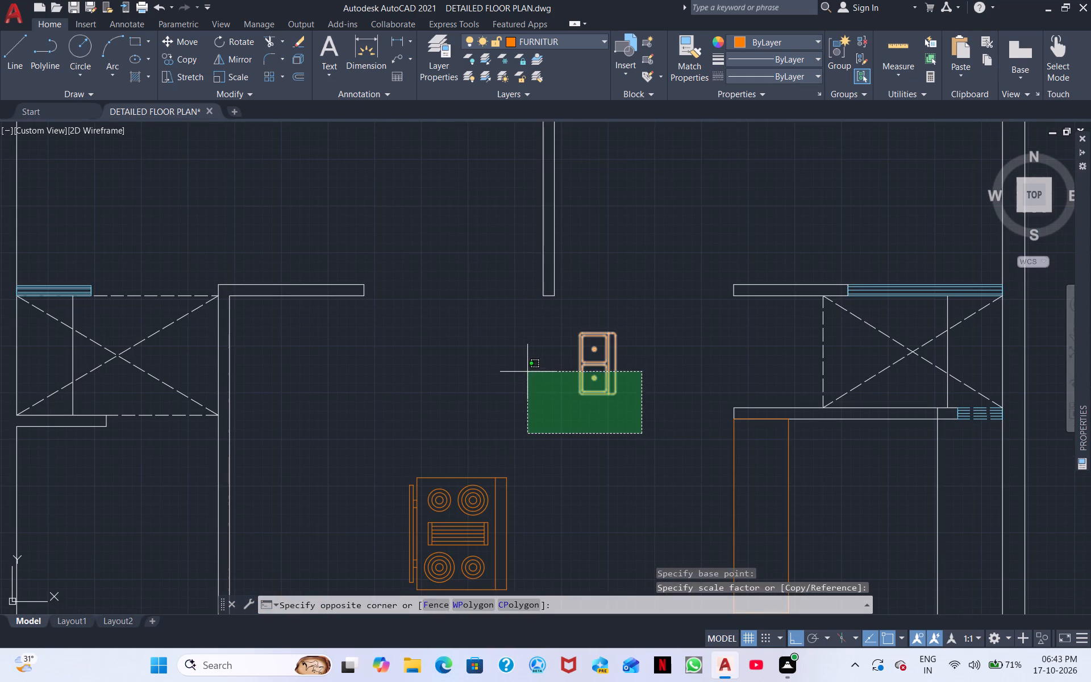
pyautogui.click(527, 370)
pyautogui.rightClick(527, 370)
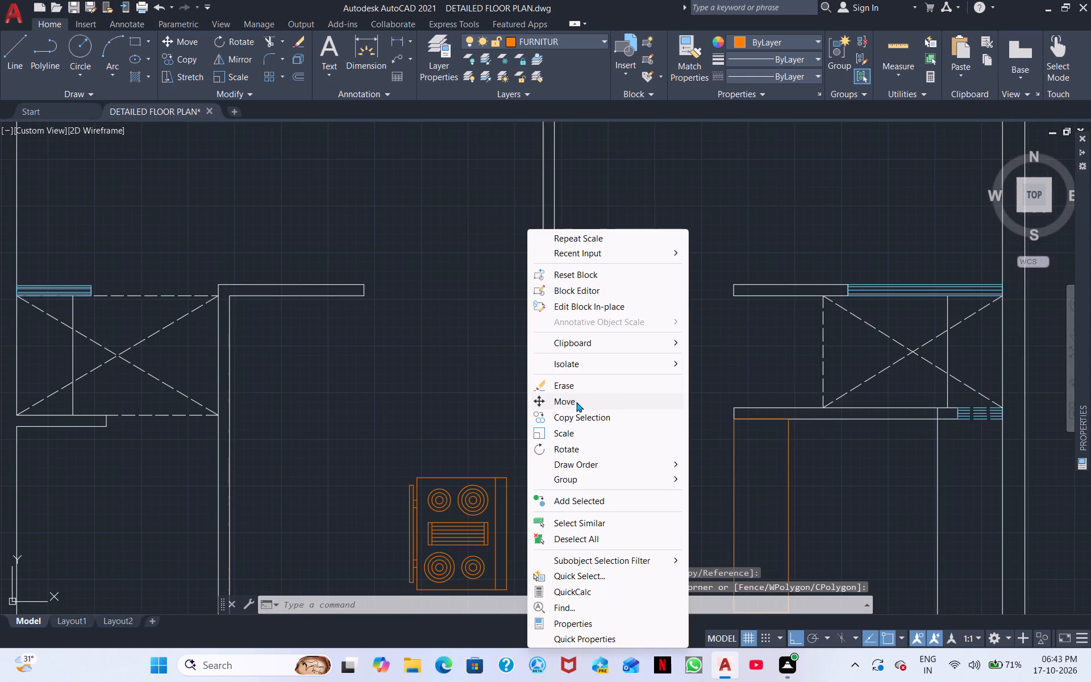
pyautogui.click(576, 401)
pyautogui.click(571, 350)
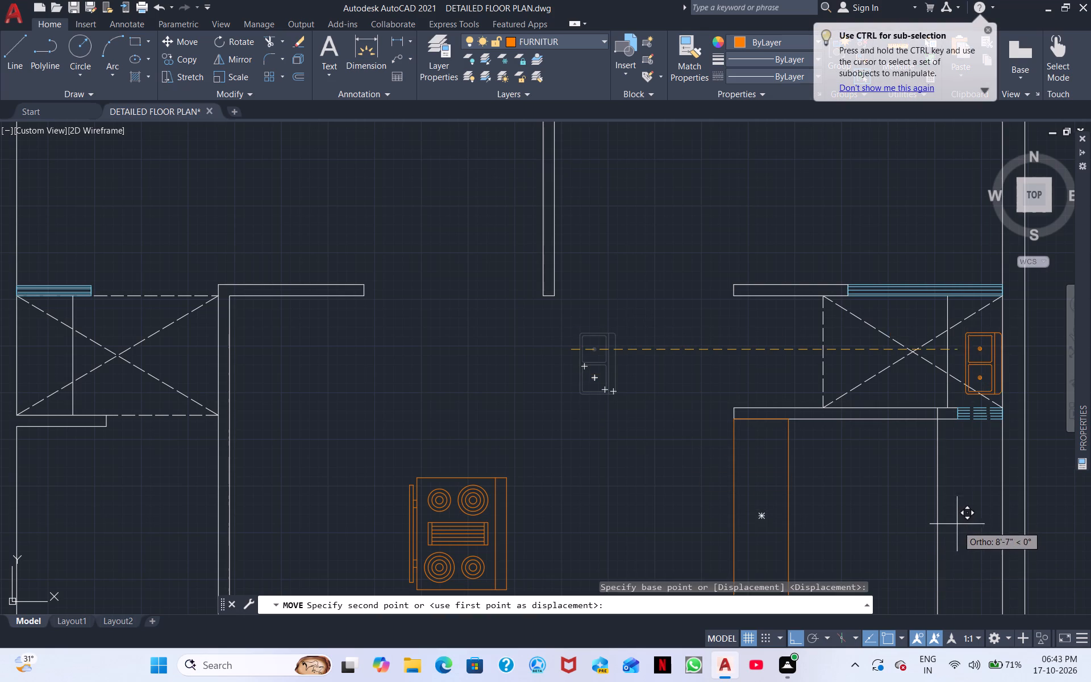
pyautogui.click(963, 528)
# Scale the stove down to about three quarters of its size from its southwest corner.
pyautogui.moveTo(598, 515); pyautogui.dragTo(538, 275, button='middle')
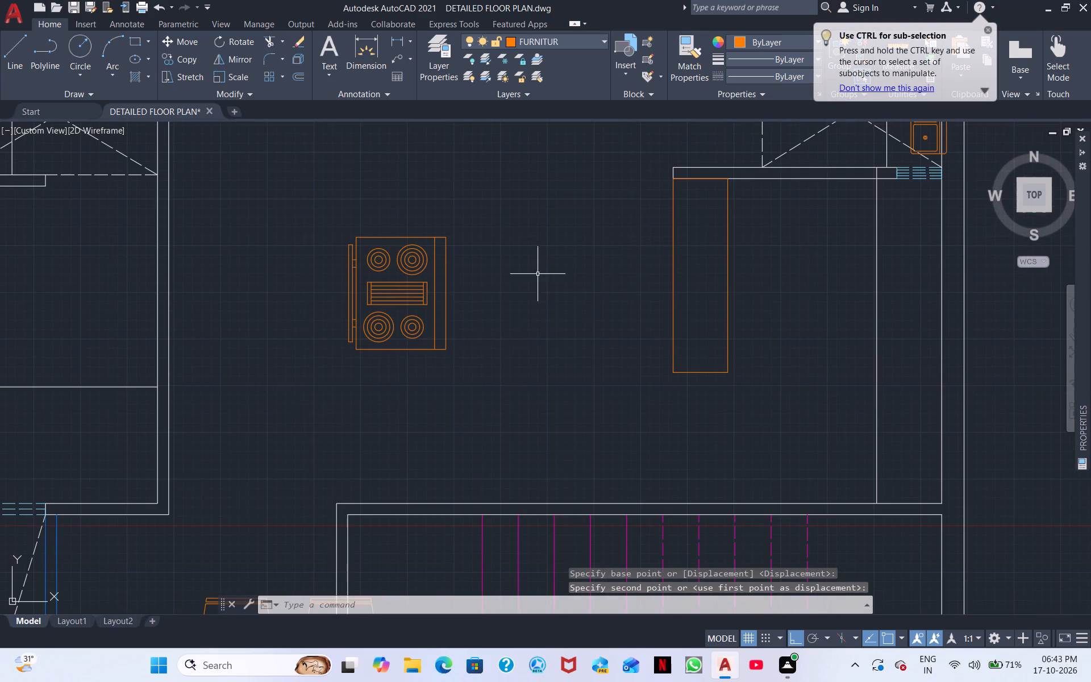
pyautogui.moveTo(459, 351); pyautogui.dragTo(455, 346)
pyautogui.click(348, 242)
pyautogui.rightClick(347, 242)
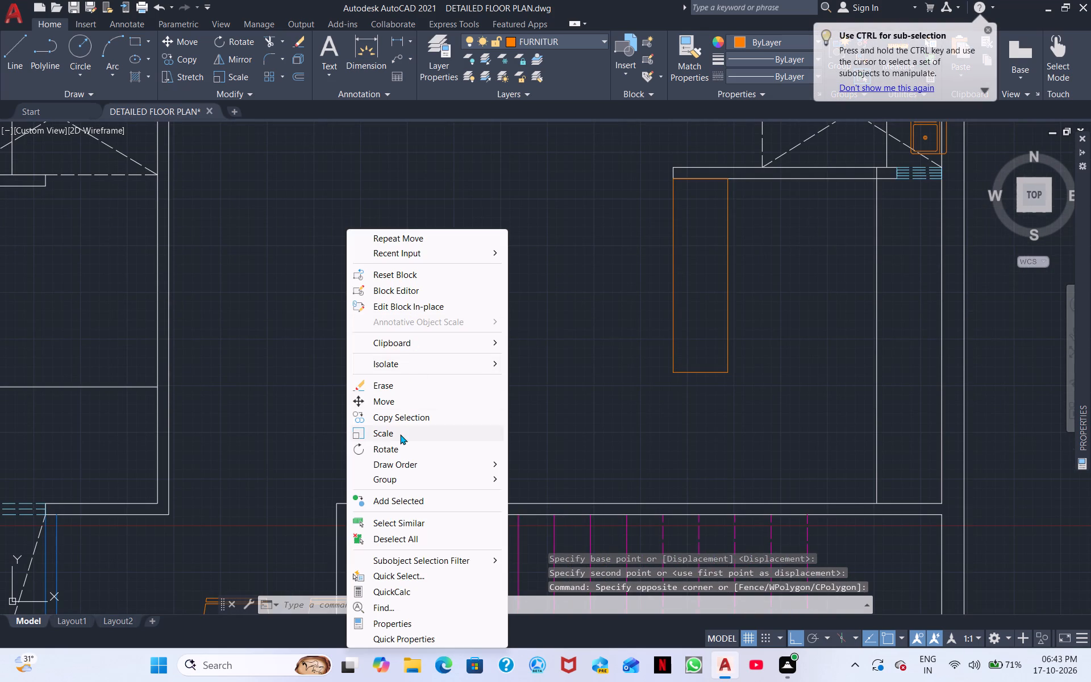
pyautogui.click(402, 429)
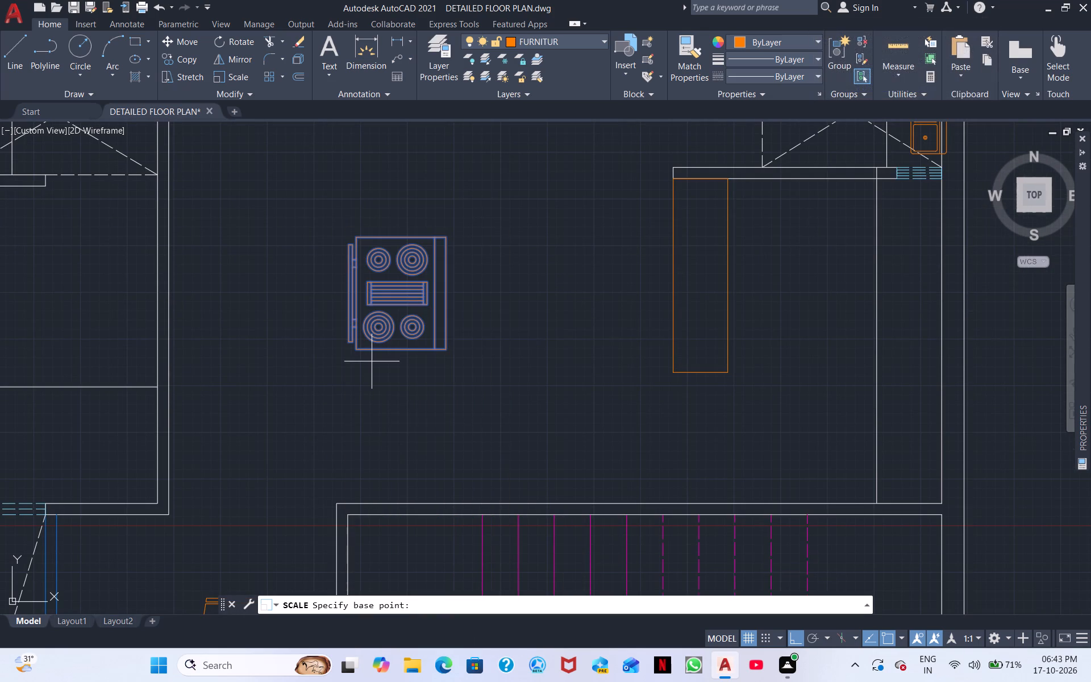
pyautogui.click(353, 348)
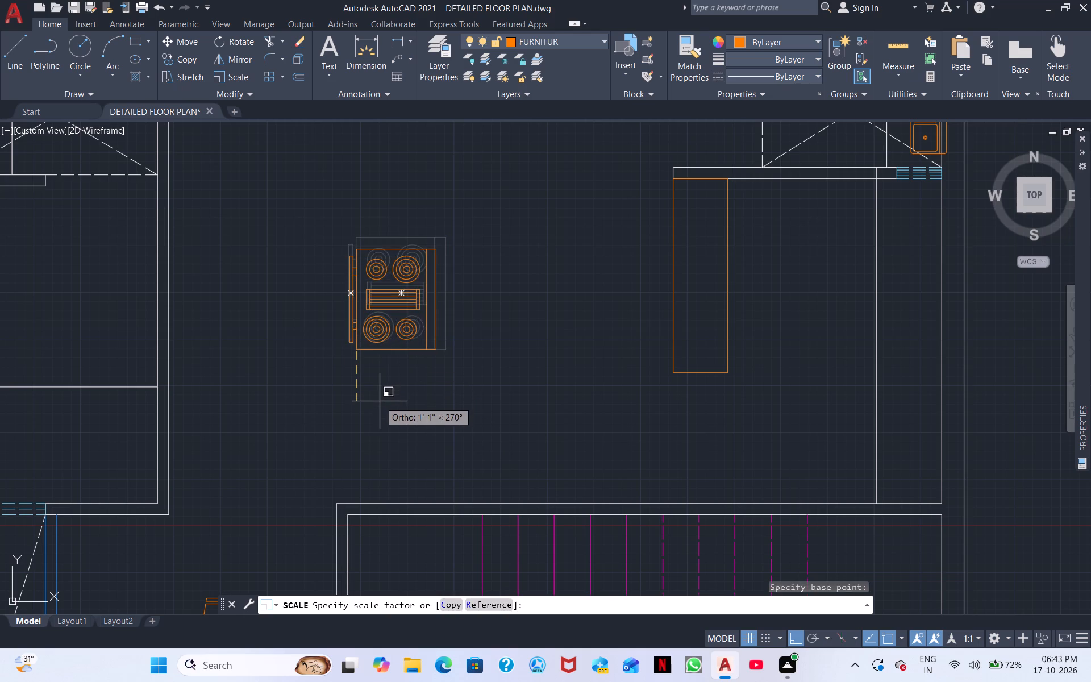
pyautogui.click(376, 394)
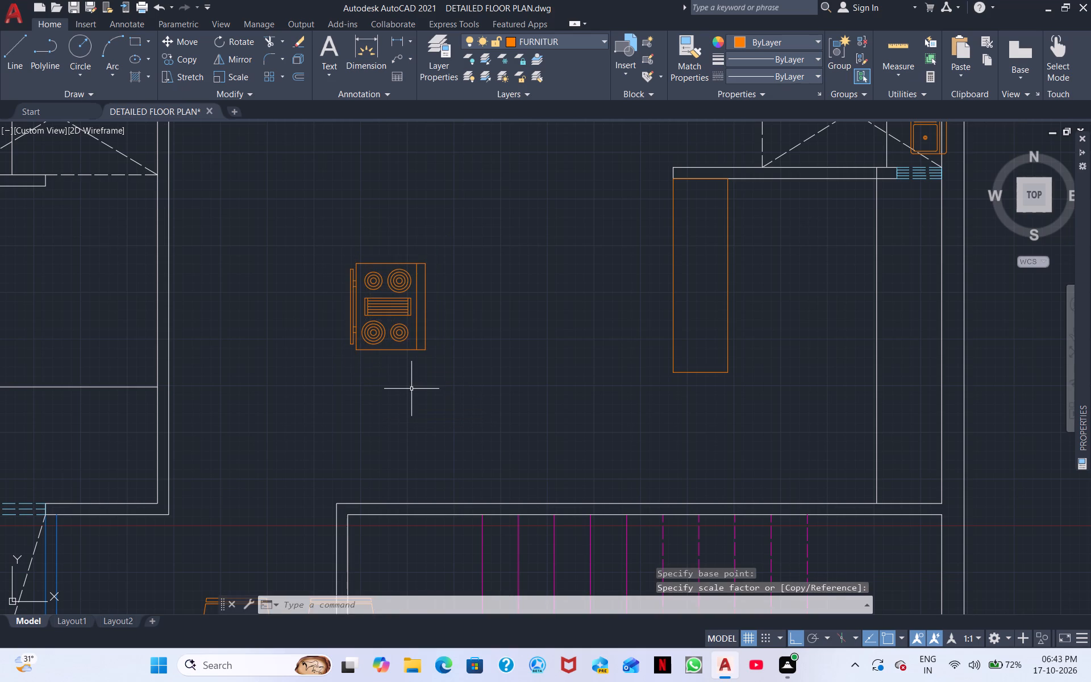
# Move the stove about 9' straight east, to between the orange counter and the vertical line near the east wall.
pyautogui.scroll(-1, 411, 389)
pyautogui.click(431, 385)
pyautogui.click(369, 330)
pyautogui.rightClick(369, 330)
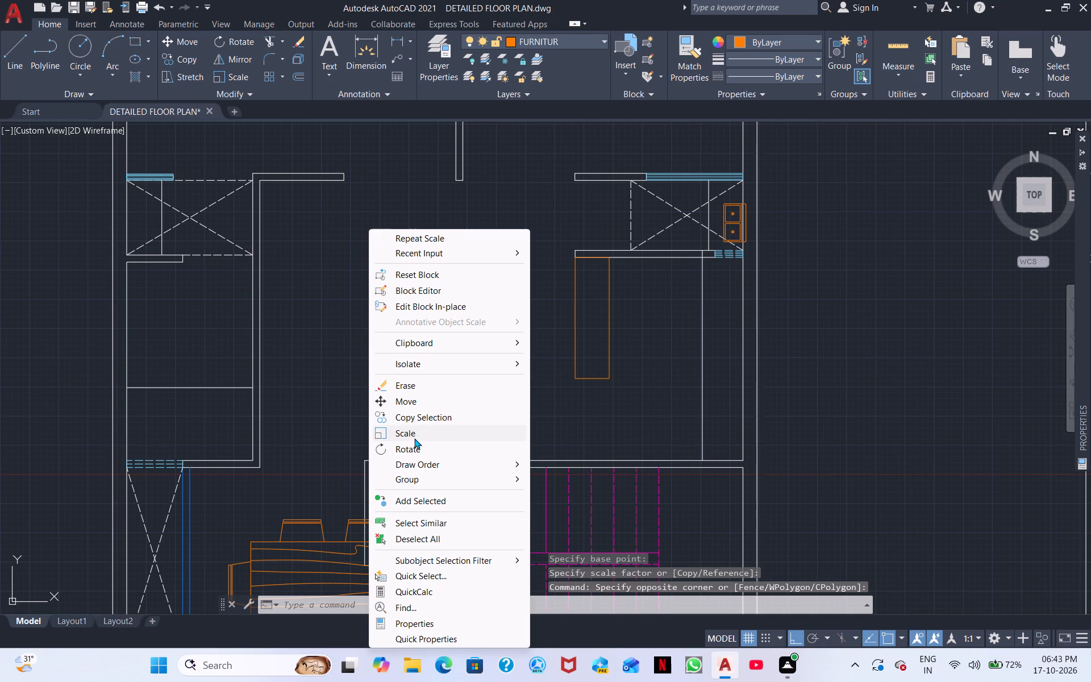
pyautogui.click(419, 401)
pyautogui.click(413, 359)
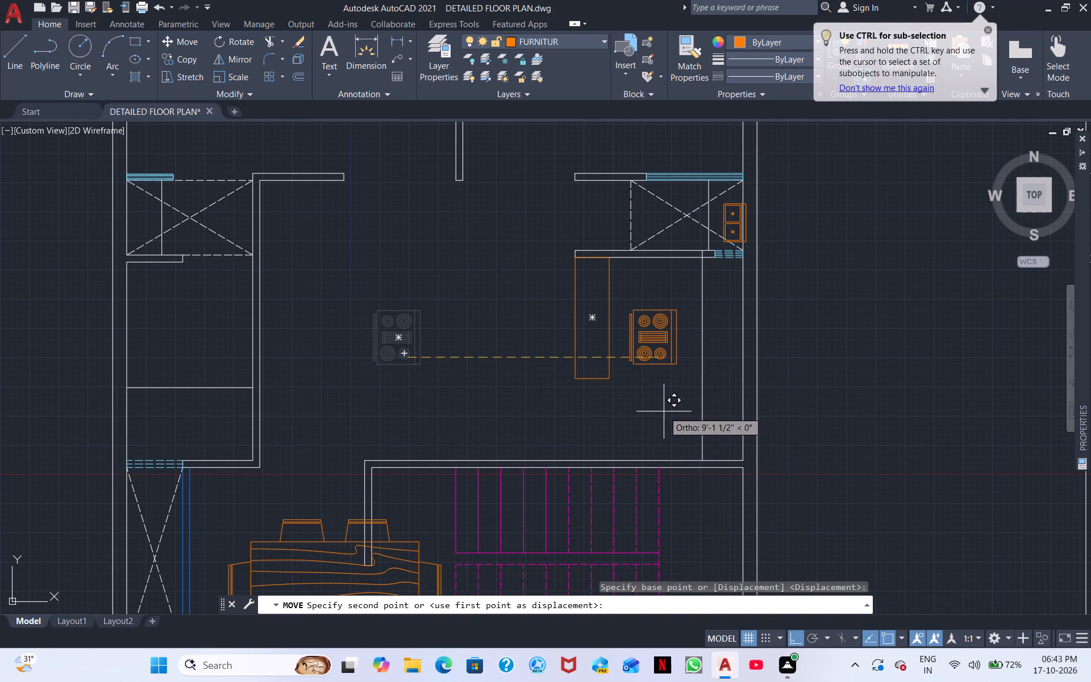
pyautogui.click(664, 411)
# Set the moved stove down east of the orange counter, and scale it to about 0.6 of its size from its southwest corner.
pyautogui.click(668, 404)
pyautogui.click(636, 330)
pyautogui.rightClick(636, 330)
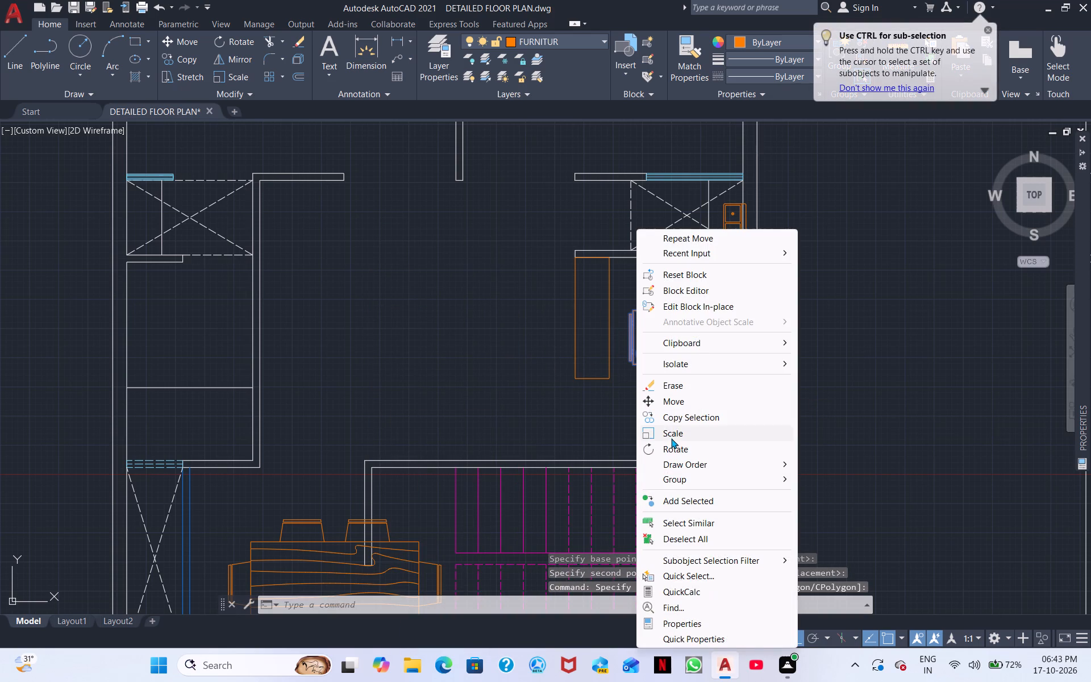
pyautogui.click(672, 435)
pyautogui.scroll(3, 610, 362)
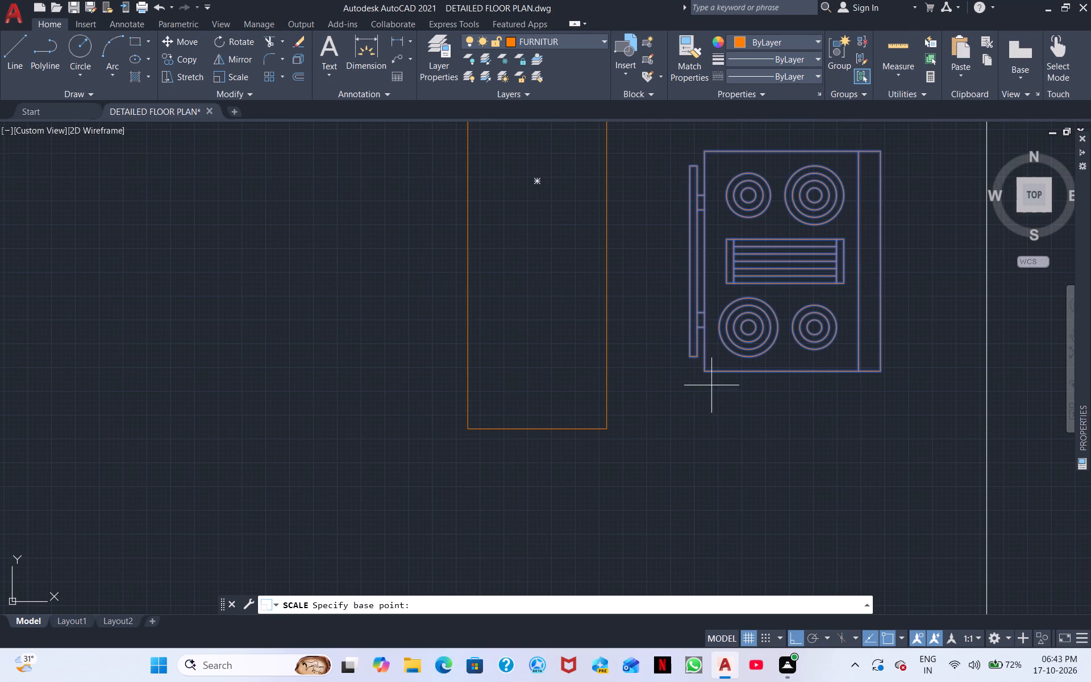
pyautogui.click(702, 375)
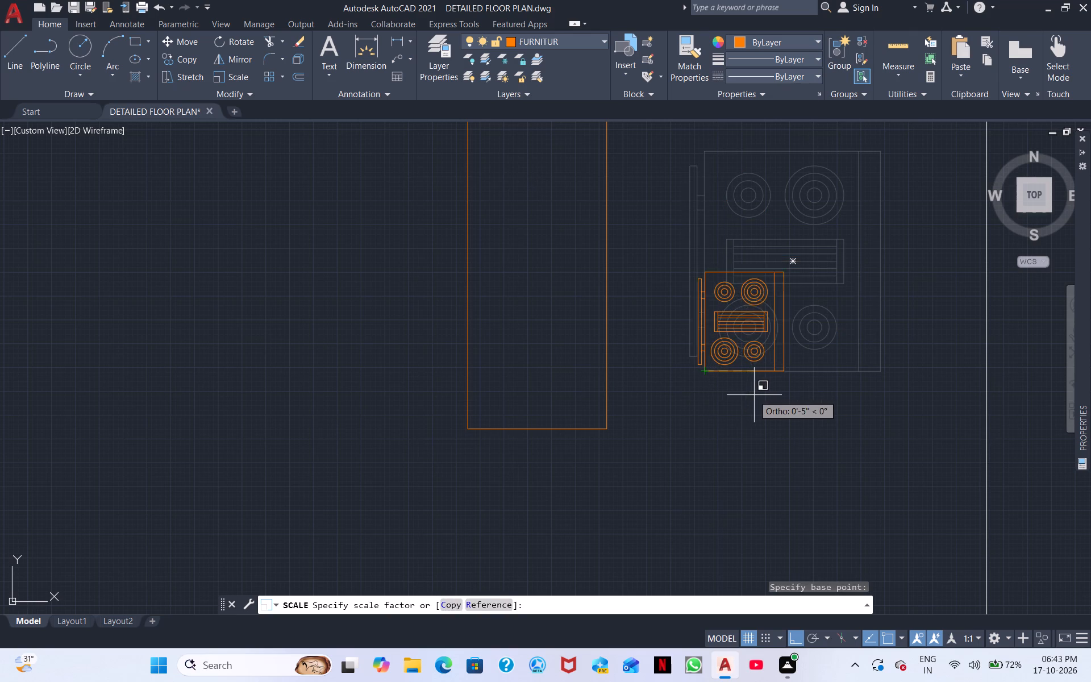
pyautogui.click(769, 401)
# With orthogonal mode off, move the stove southeast into the southern part of the counter strip along the kitchen's east wall.
pyautogui.scroll(-1, 783, 409)
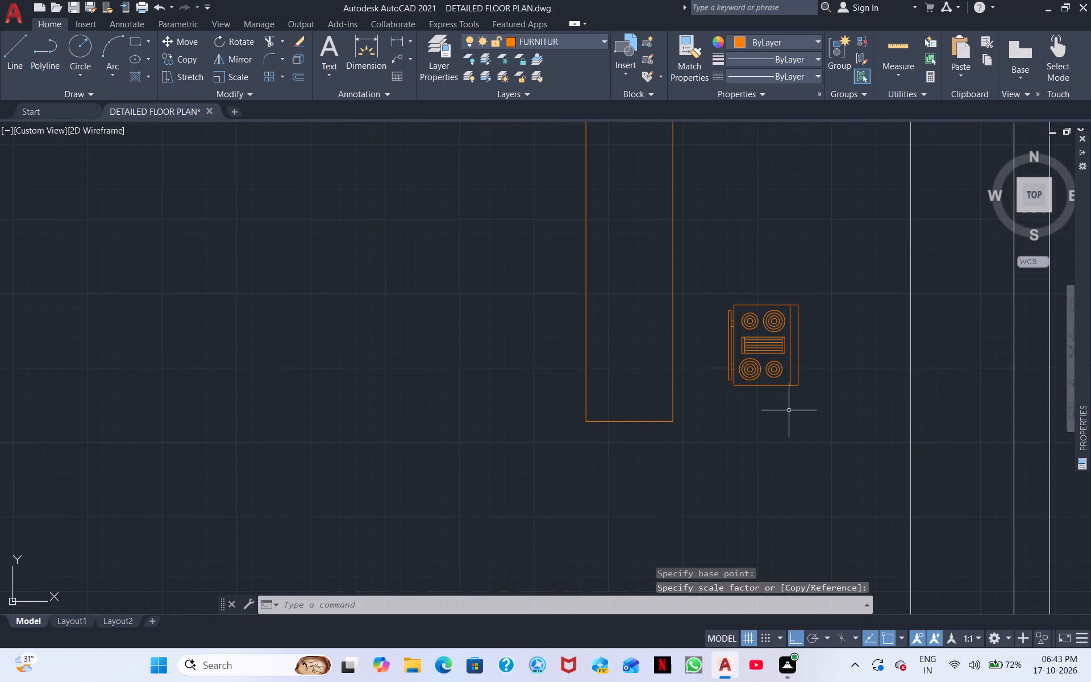
pyautogui.moveTo(813, 418); pyautogui.dragTo(717, 342, button='middle')
pyautogui.click(729, 356)
pyautogui.click(646, 244)
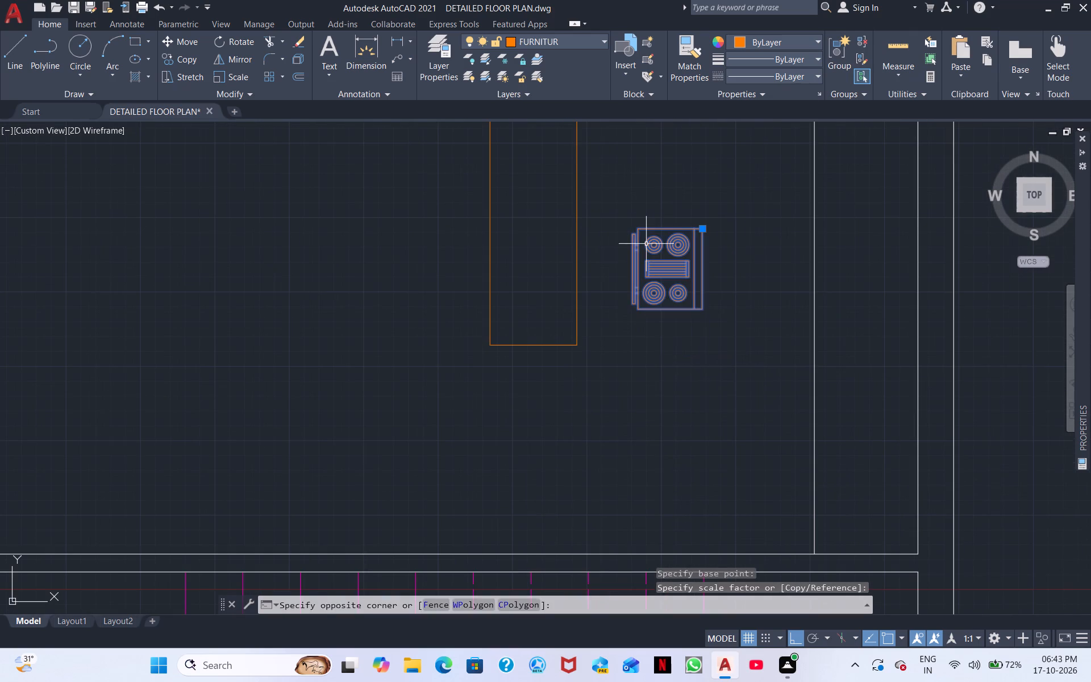
pyautogui.rightClick(646, 244)
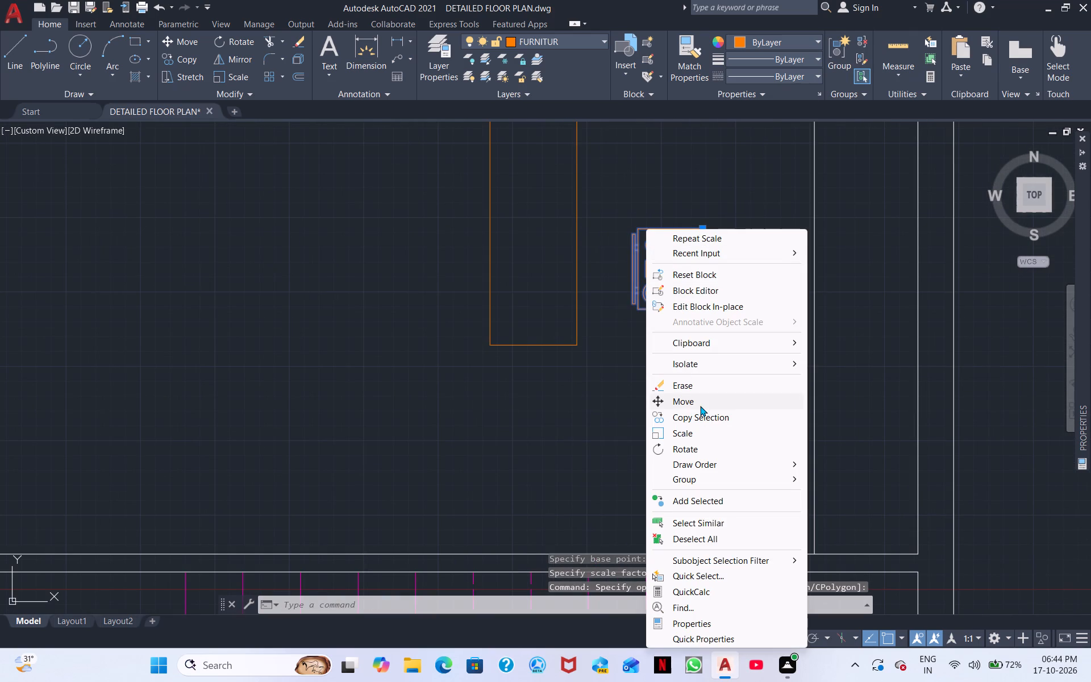
pyautogui.click(700, 406)
pyautogui.click(797, 639)
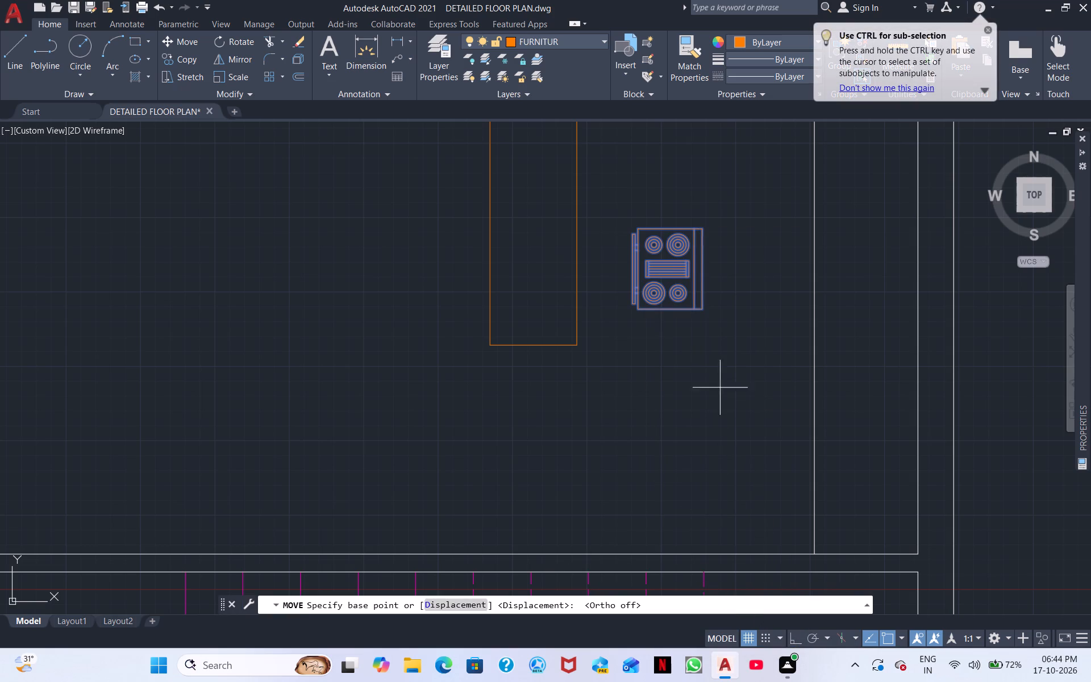
pyautogui.click(674, 270)
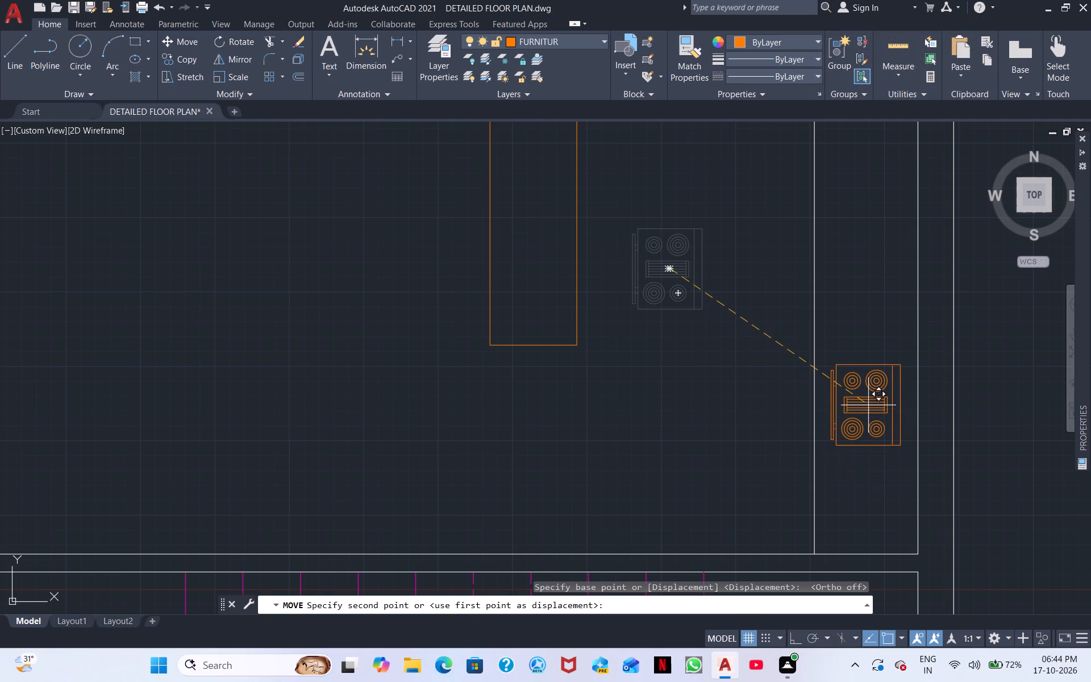
pyautogui.click(870, 405)
# Move the double sink south out of the crossed shaft, into the counter strip just below the cyan window.
pyautogui.scroll(-3, 744, 362)
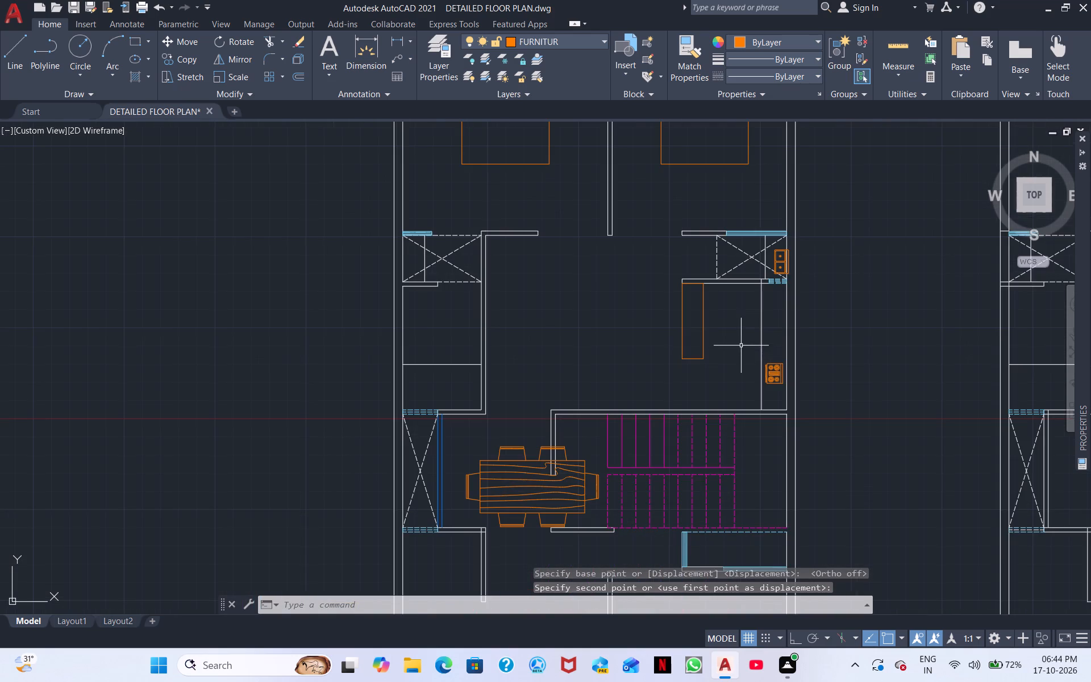
pyautogui.scroll(3, 777, 284)
pyautogui.click(801, 195)
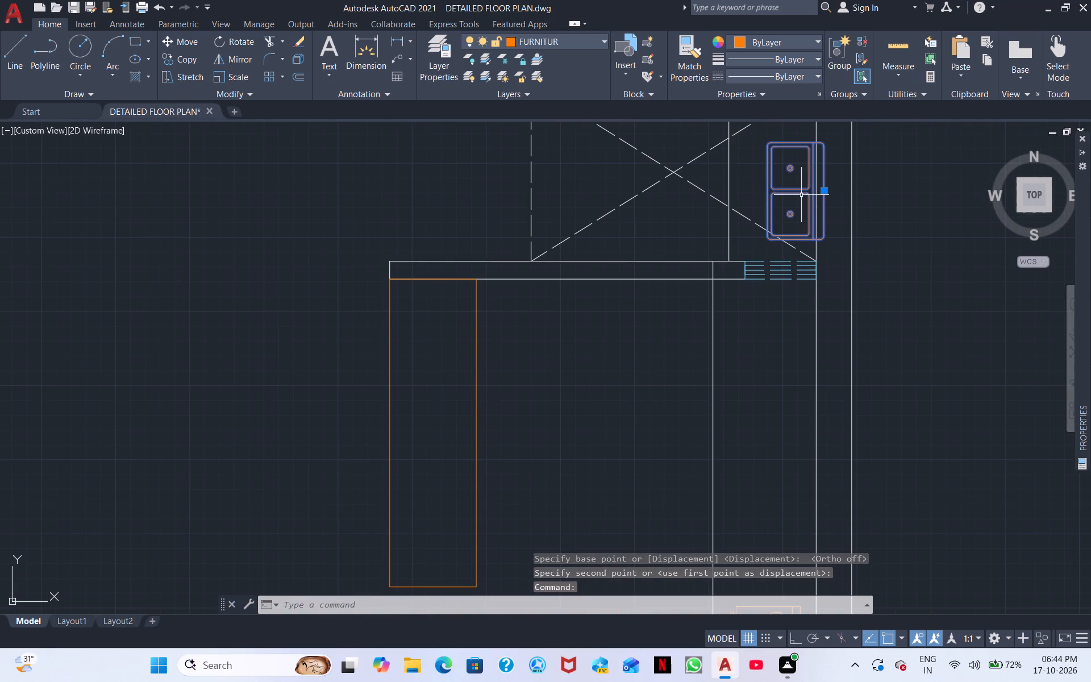
pyautogui.rightClick(797, 188)
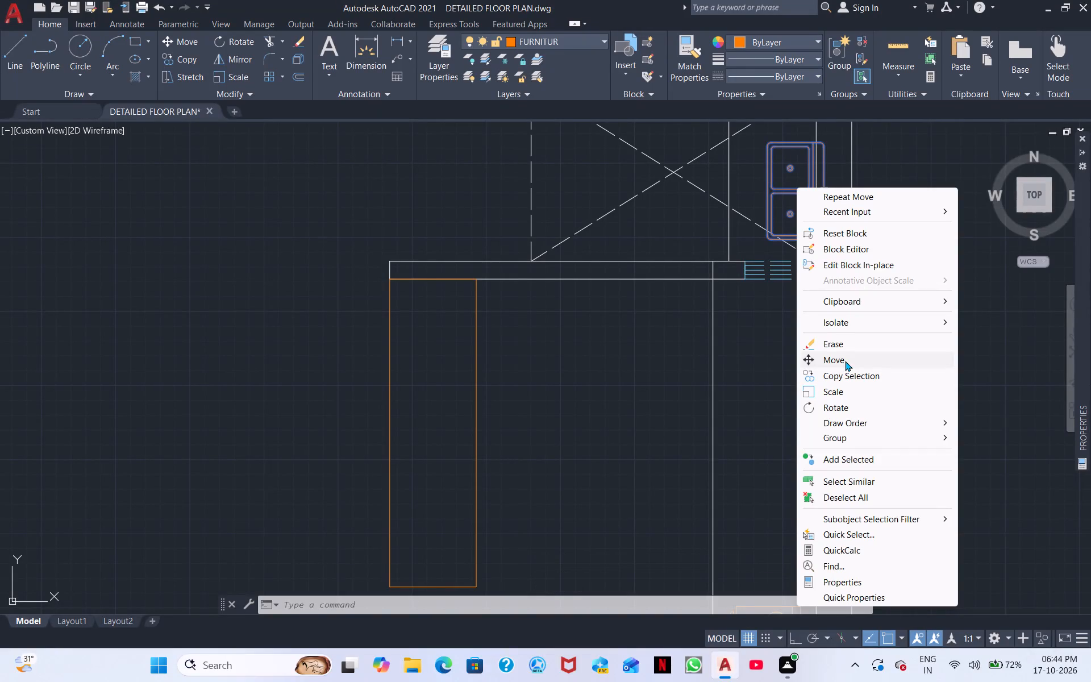
pyautogui.click(845, 361)
pyautogui.click(796, 196)
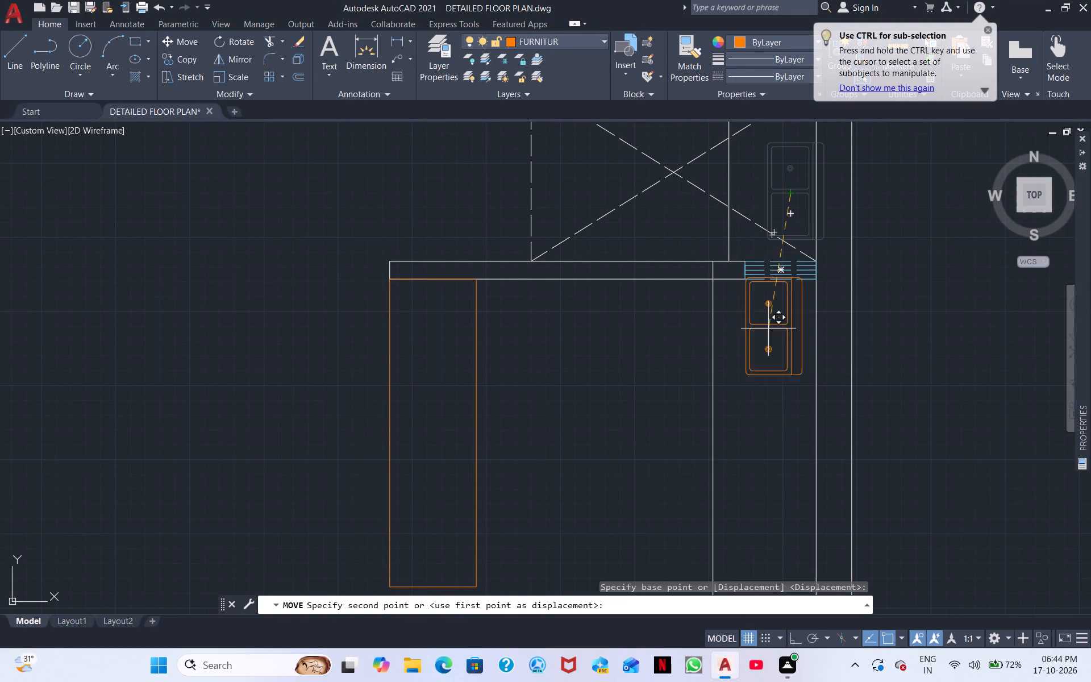
pyautogui.click(761, 364)
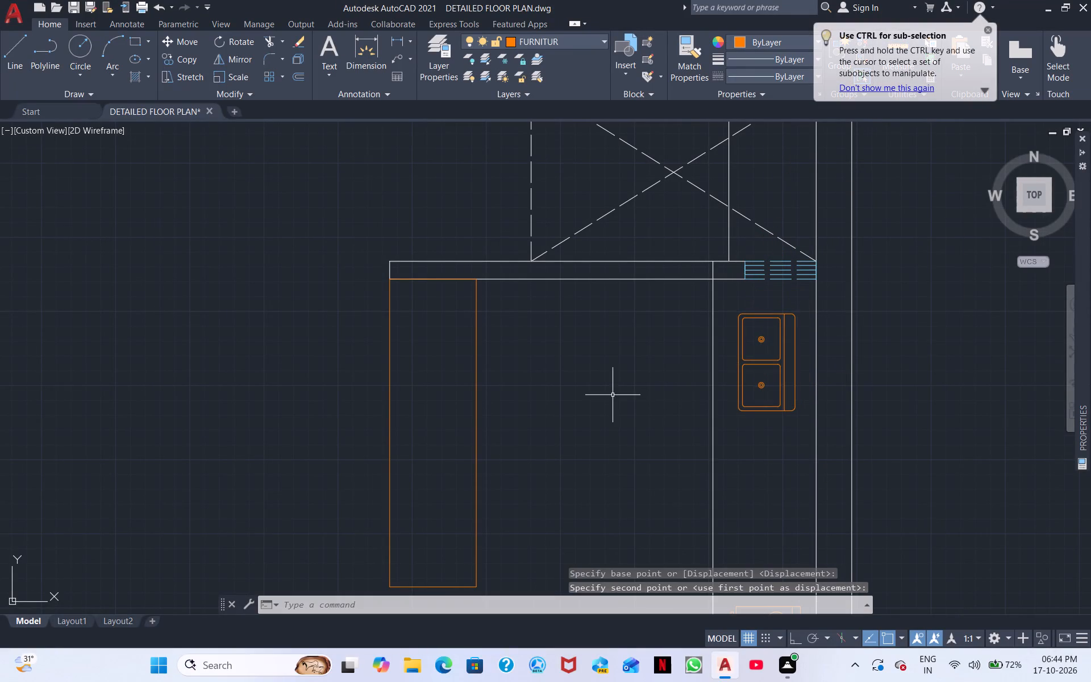
# With orthogonal mode on, rotate the dining set 90° counterclockwise about the tabletop's northwest corner.
pyautogui.scroll(-1, 613, 395)
pyautogui.moveTo(615, 417); pyautogui.dragTo(582, 275, button='middle')
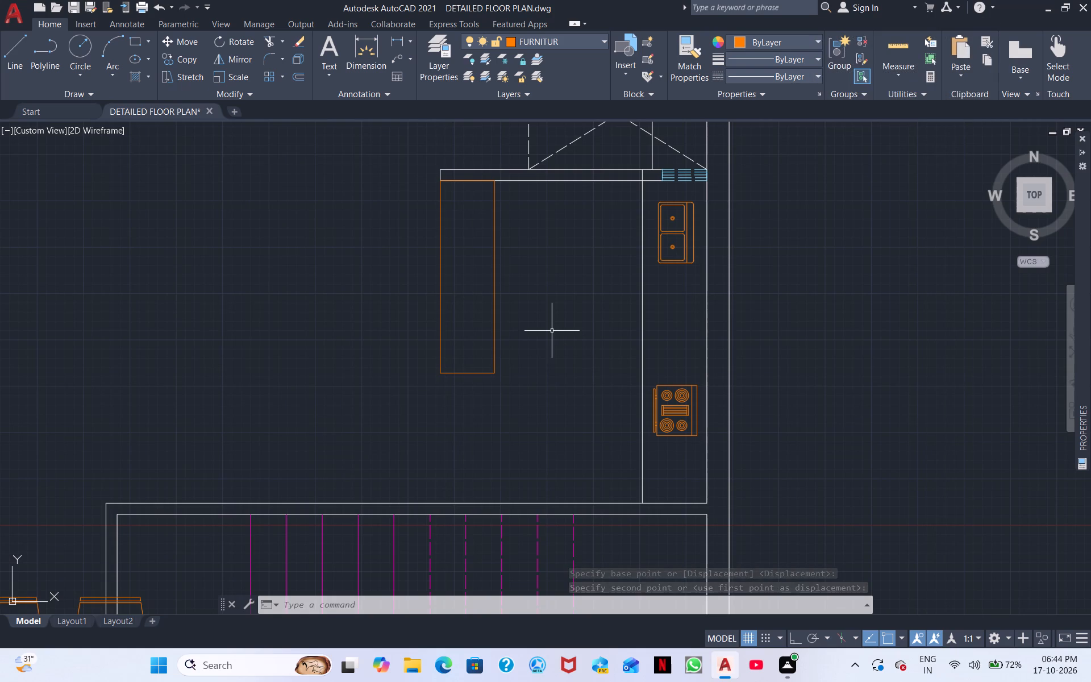
pyautogui.moveTo(497, 365); pyautogui.dragTo(842, 423, button='middle')
pyautogui.scroll(-1, 443, 367)
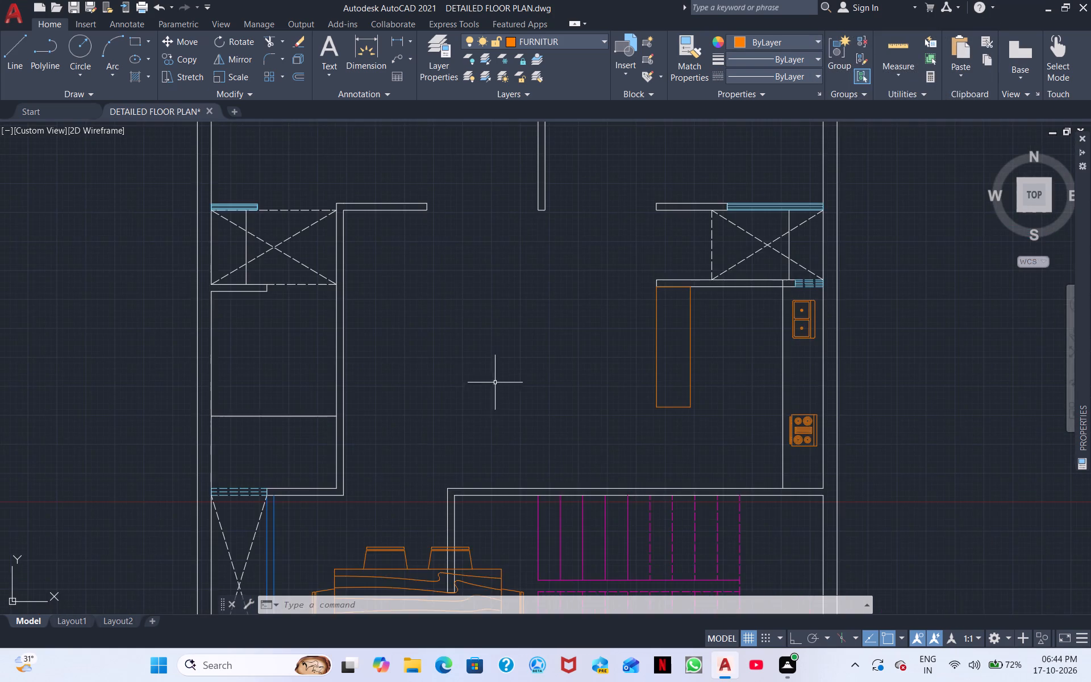
pyautogui.moveTo(492, 388); pyautogui.dragTo(530, 289, button='middle')
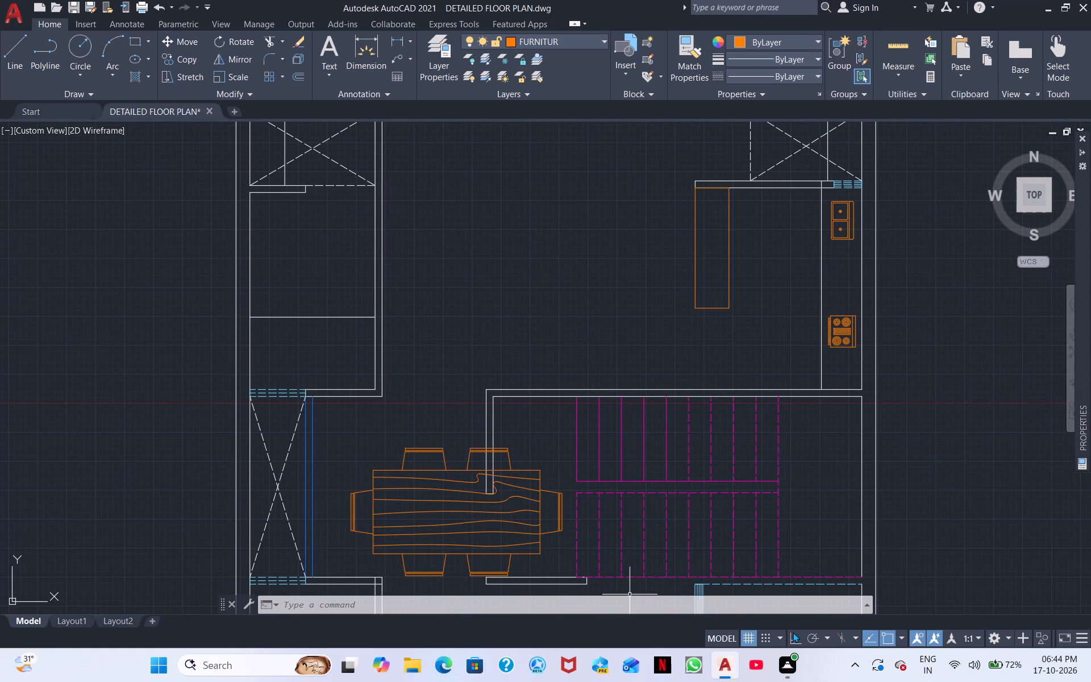
pyautogui.click(794, 632)
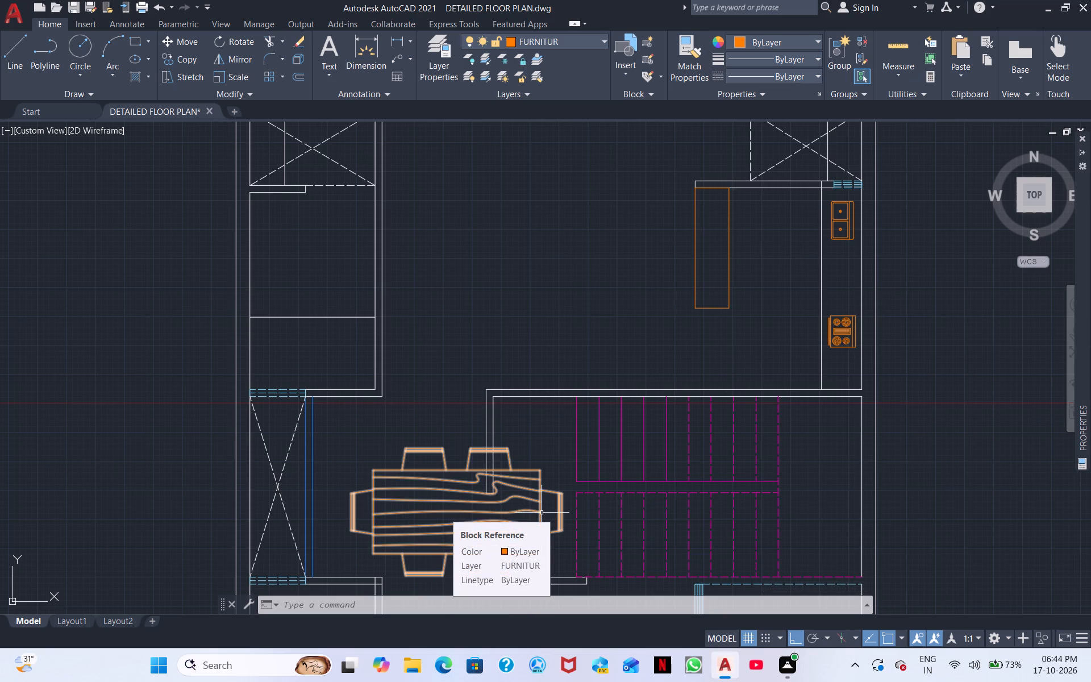
pyautogui.click(523, 486)
pyautogui.rightClick(523, 486)
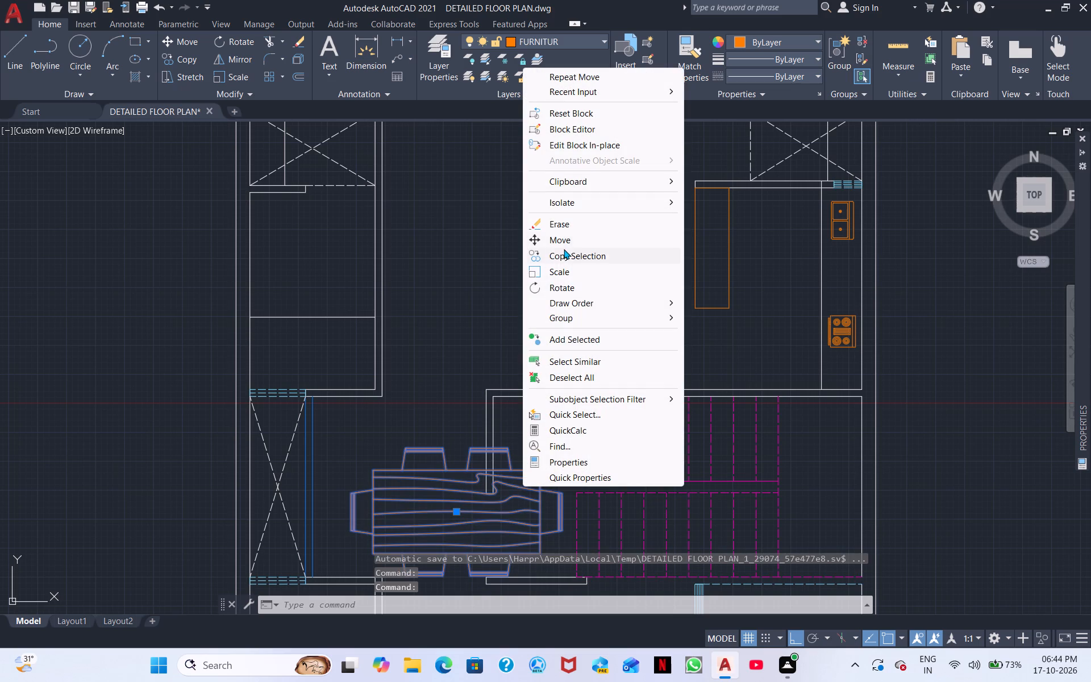
pyautogui.click(556, 284)
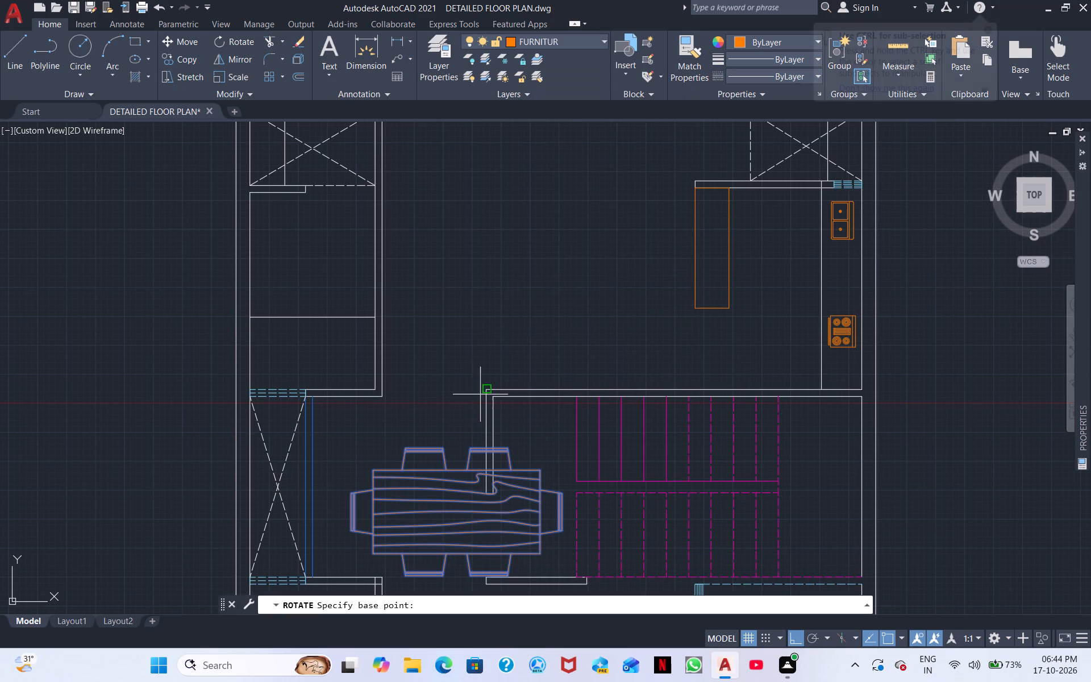
pyautogui.click(378, 470)
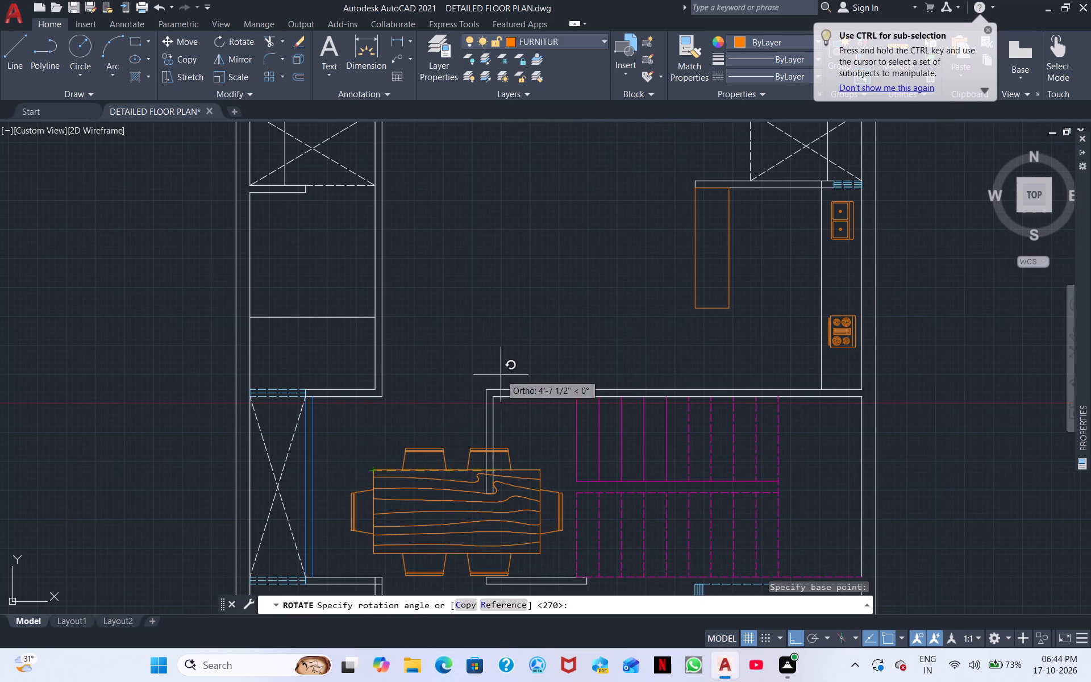
pyautogui.click(509, 164)
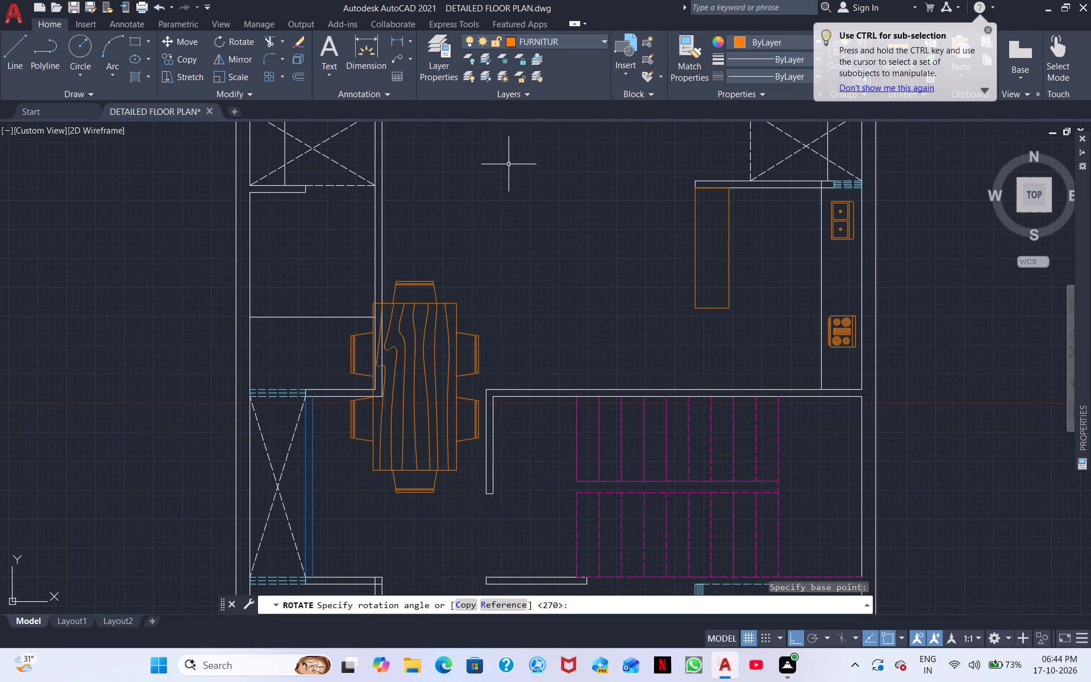
# Scale the dining set down to about two thirds of its size from the tabletop's southeast corner.
pyautogui.click(448, 388)
pyautogui.rightClick(450, 388)
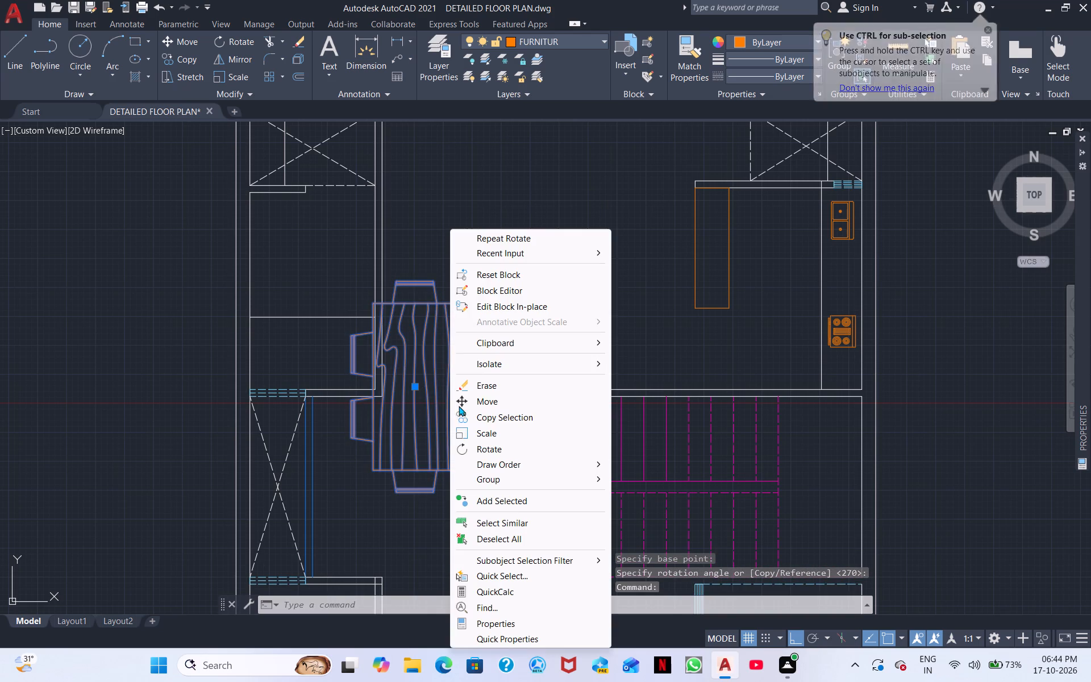
pyautogui.click(488, 437)
pyautogui.click(456, 469)
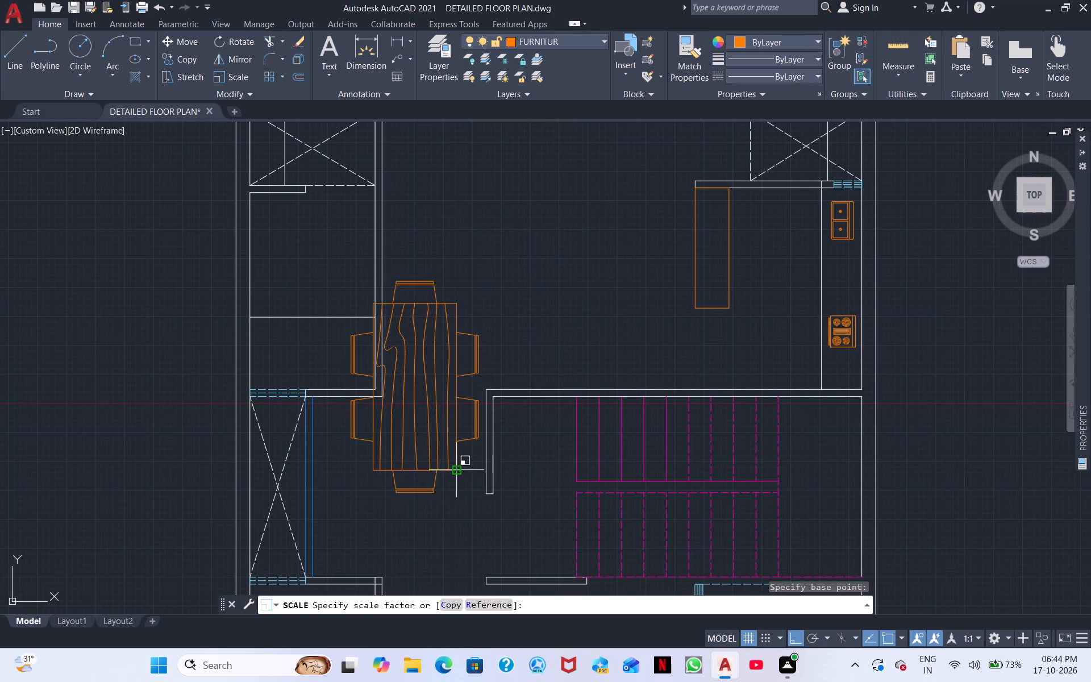
pyautogui.click(439, 542)
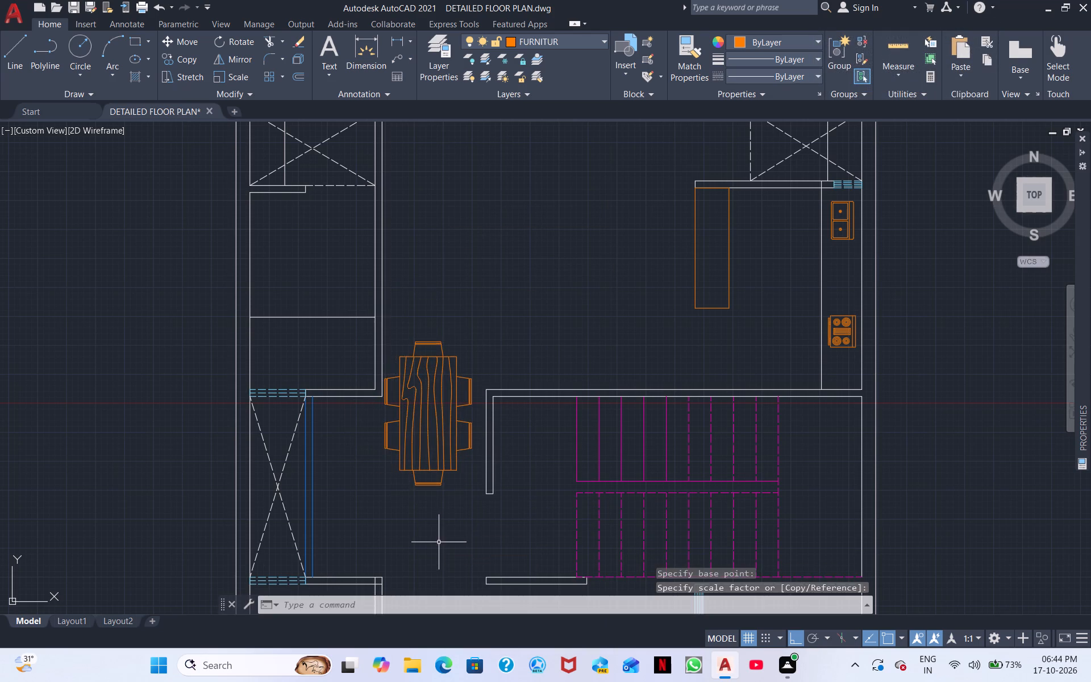
# With orthogonal mode off, move the dining set northeast into the open area between the west rooms and the orange counter.
pyautogui.scroll(-1, 443, 533)
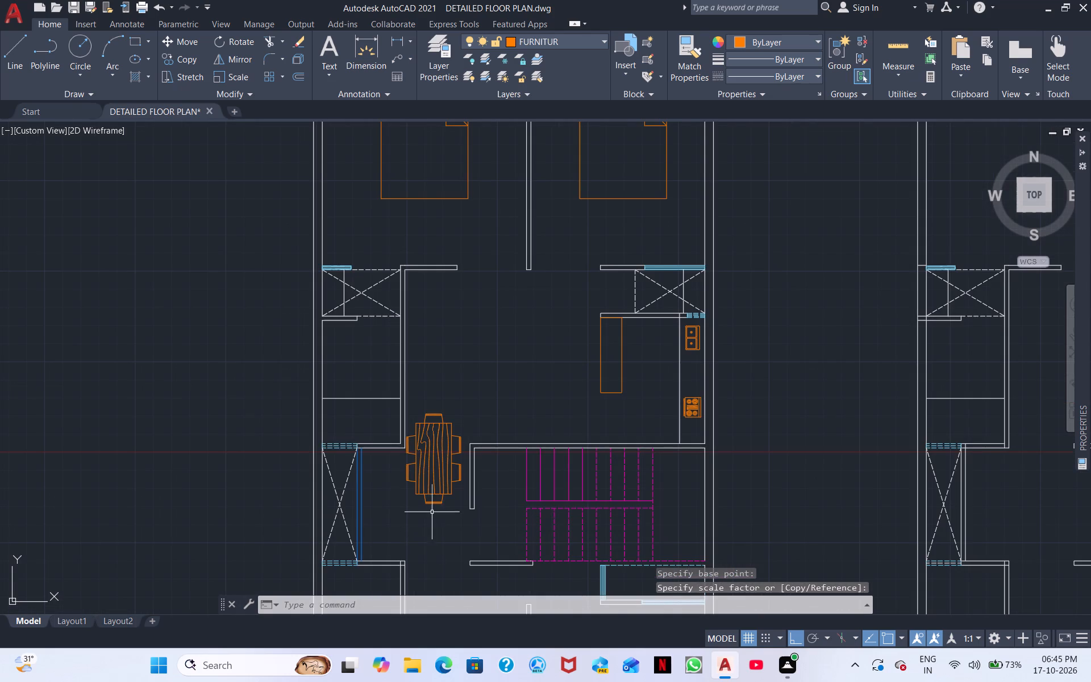
pyautogui.click(436, 493)
pyautogui.rightClick(436, 492)
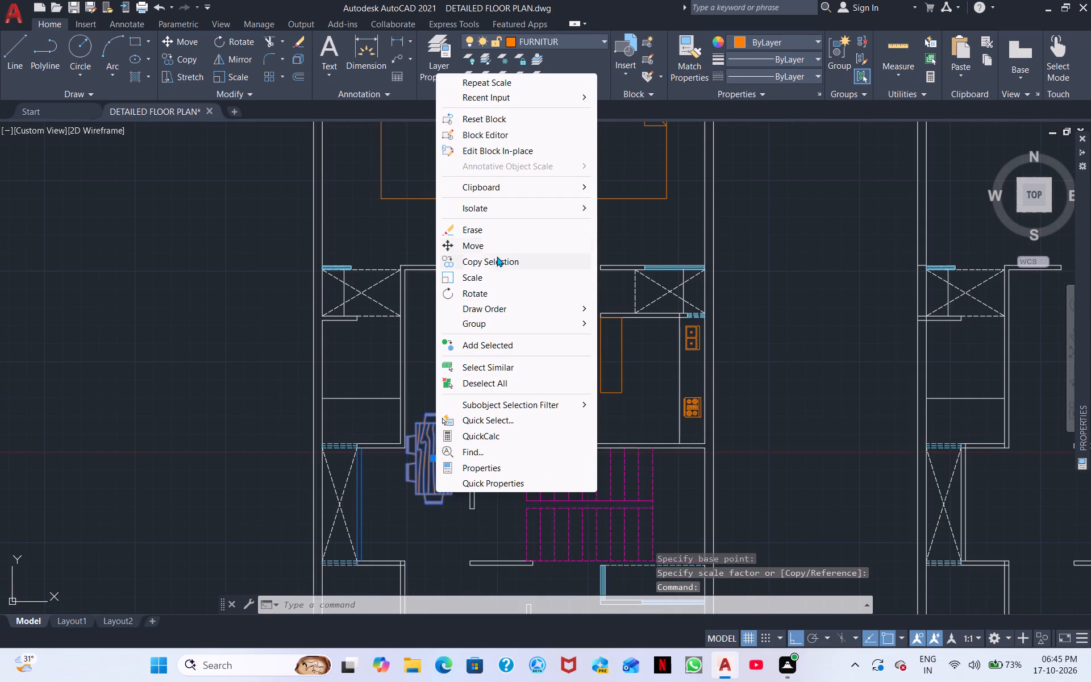
pyautogui.click(494, 248)
pyautogui.click(416, 461)
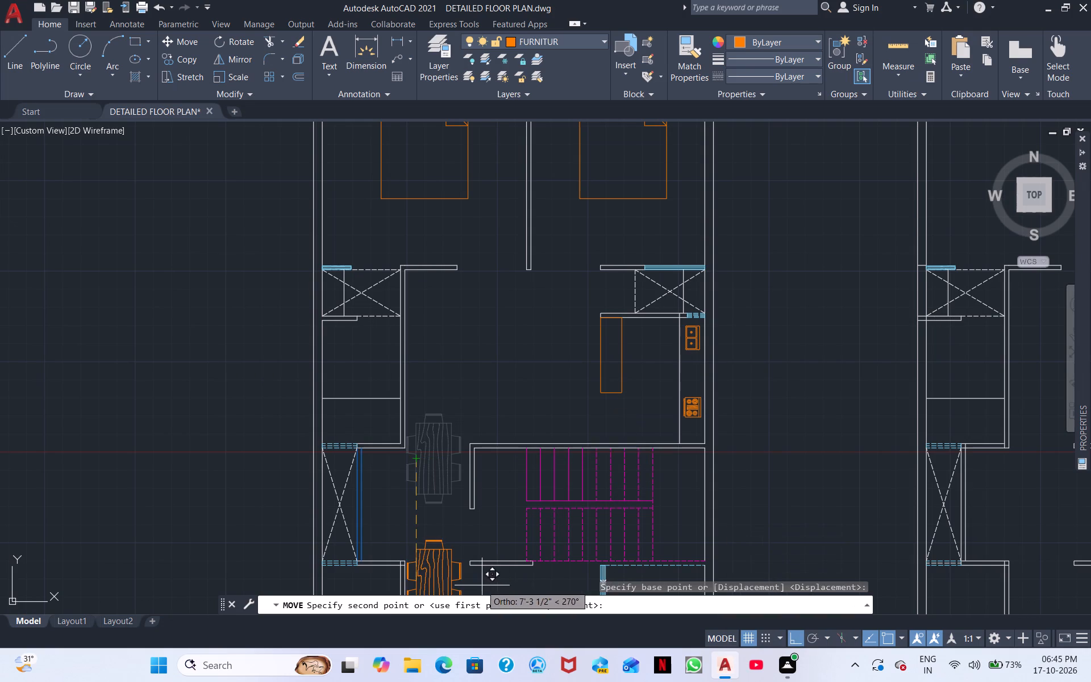
pyautogui.click(794, 635)
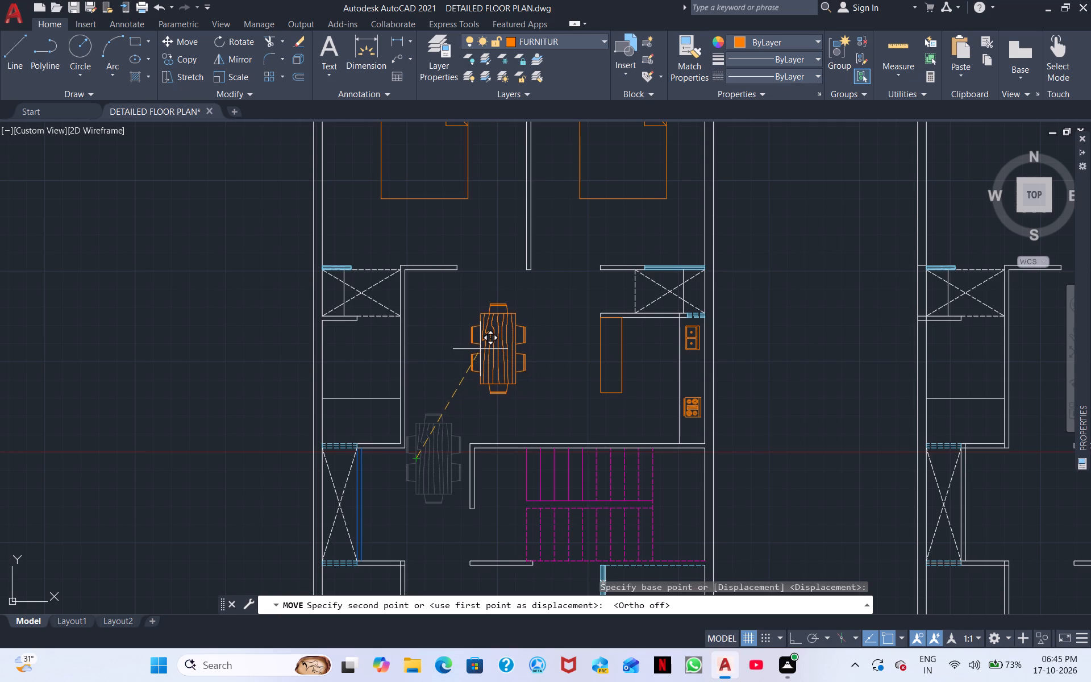
pyautogui.click(478, 345)
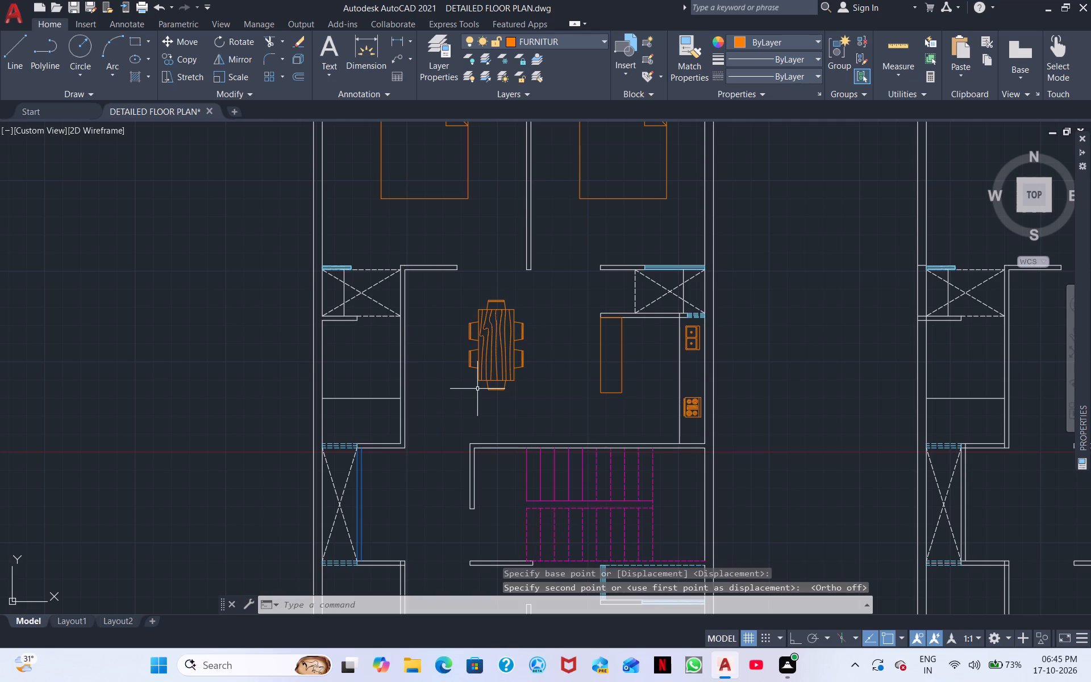
# Examine the floor plan around the dining area, staircase, south rooms and bedrooms.
pyautogui.scroll(2, 602, 381)
pyautogui.moveTo(552, 411); pyautogui.dragTo(621, 301, button='middle')
pyautogui.scroll(-1, 621, 301)
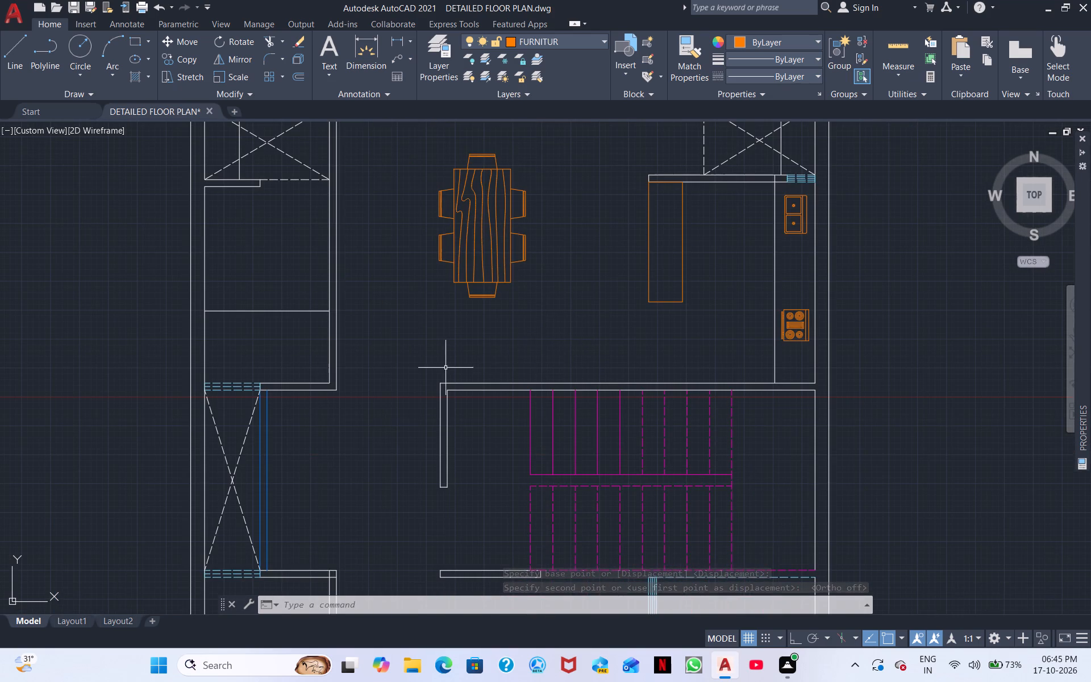
pyautogui.moveTo(444, 368); pyautogui.dragTo(647, 325, button='middle')
pyautogui.scroll(-1, 576, 328)
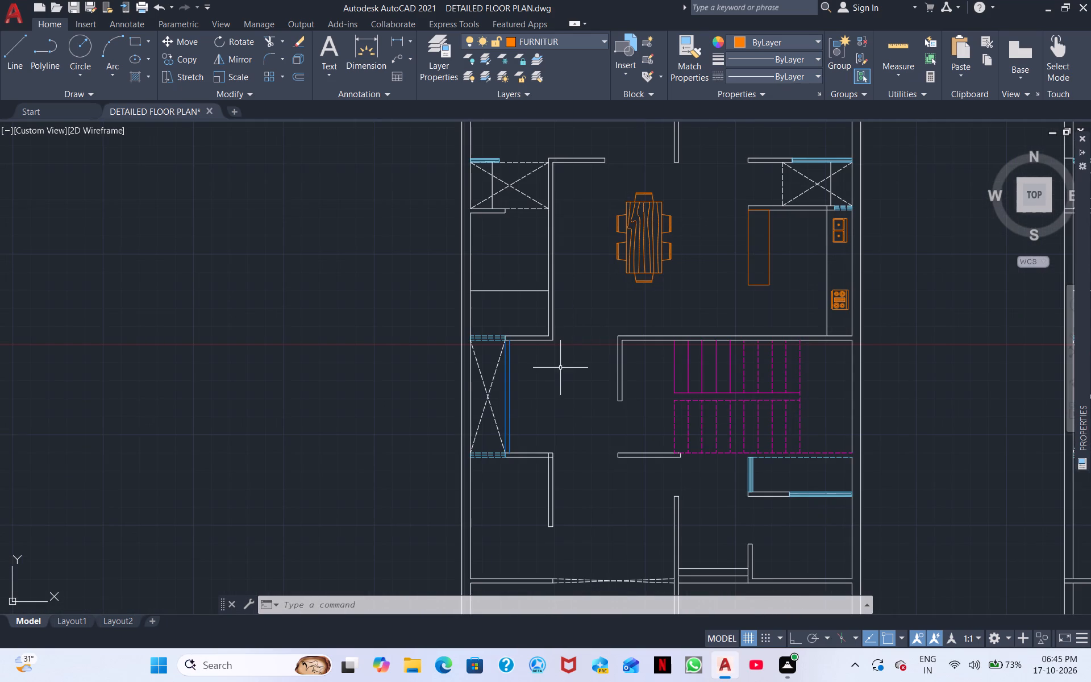
pyautogui.moveTo(560, 369); pyautogui.dragTo(619, 338, button='middle')
pyautogui.scroll(1, 607, 358)
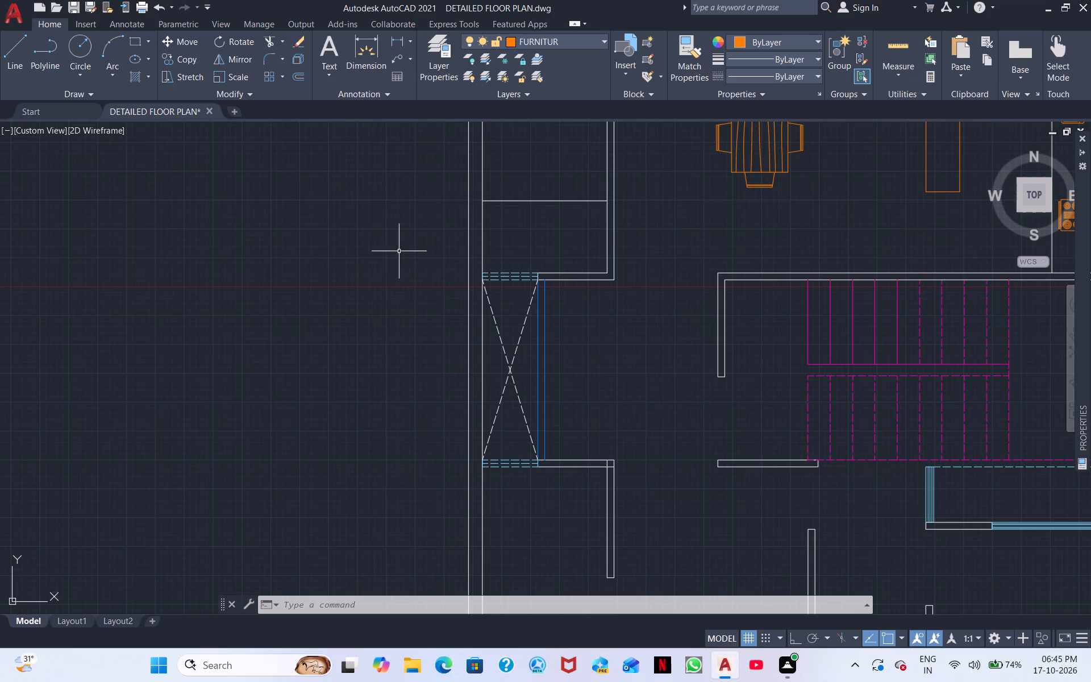
pyautogui.scroll(-1, 399, 251)
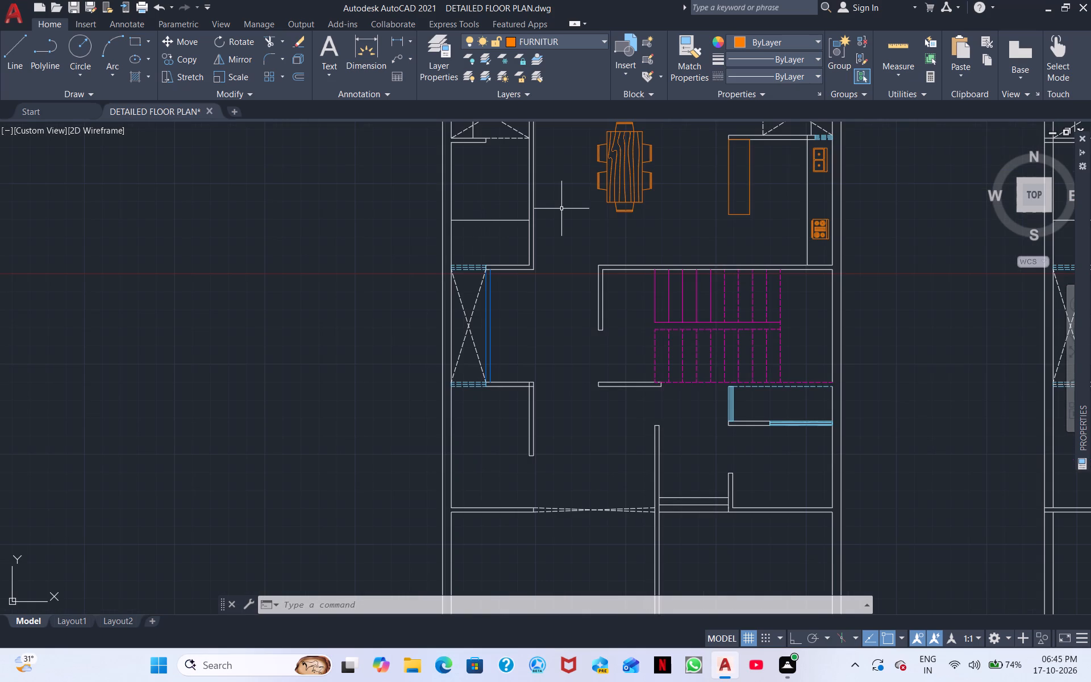
pyautogui.moveTo(573, 202); pyautogui.dragTo(513, 405, button='middle')
pyautogui.moveTo(537, 313); pyautogui.dragTo(530, 379, button='middle')
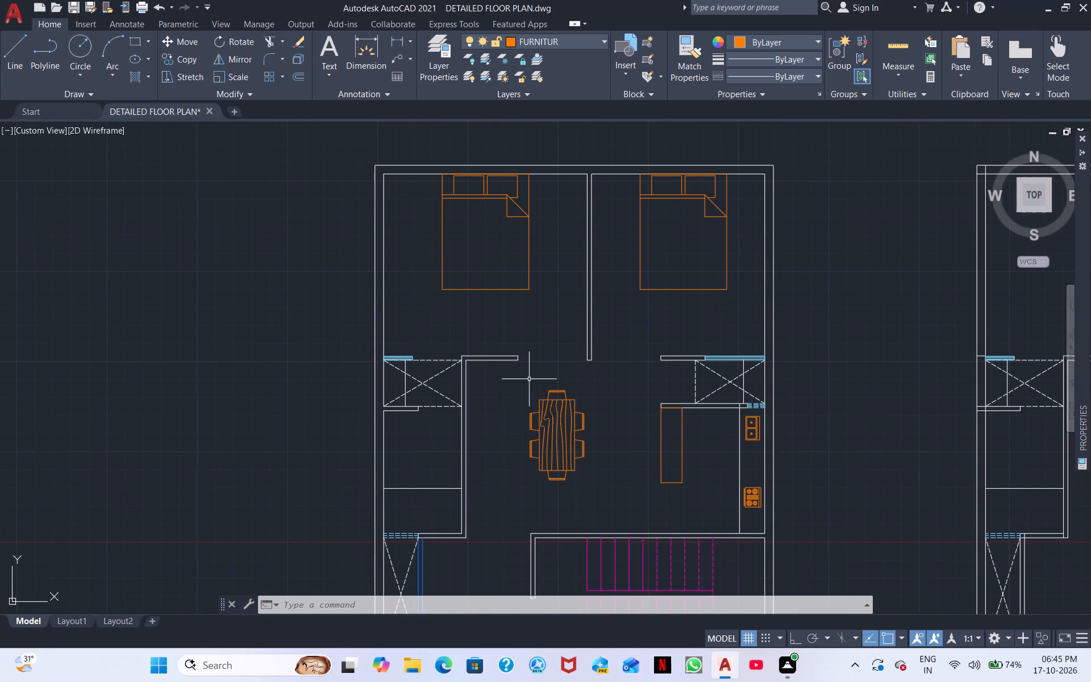
# With orthogonal mode on, rotate the west bedroom's bed 90° counterclockwise about its northwest corner.
pyautogui.click(793, 637)
pyautogui.click(530, 307)
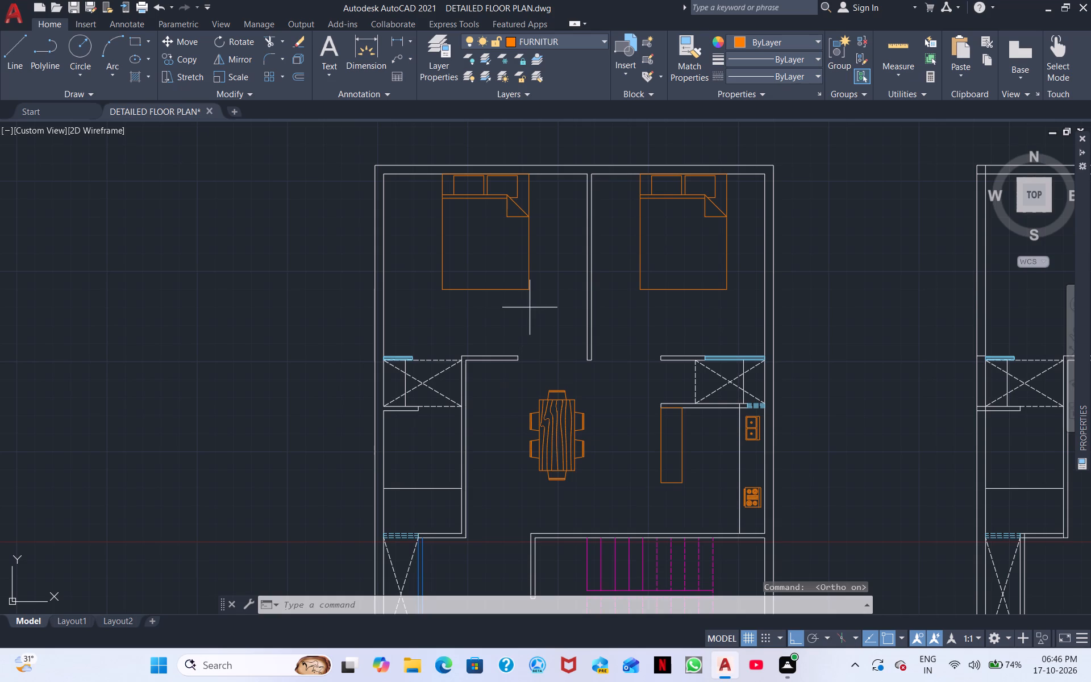
pyautogui.click(453, 240)
pyautogui.rightClick(453, 240)
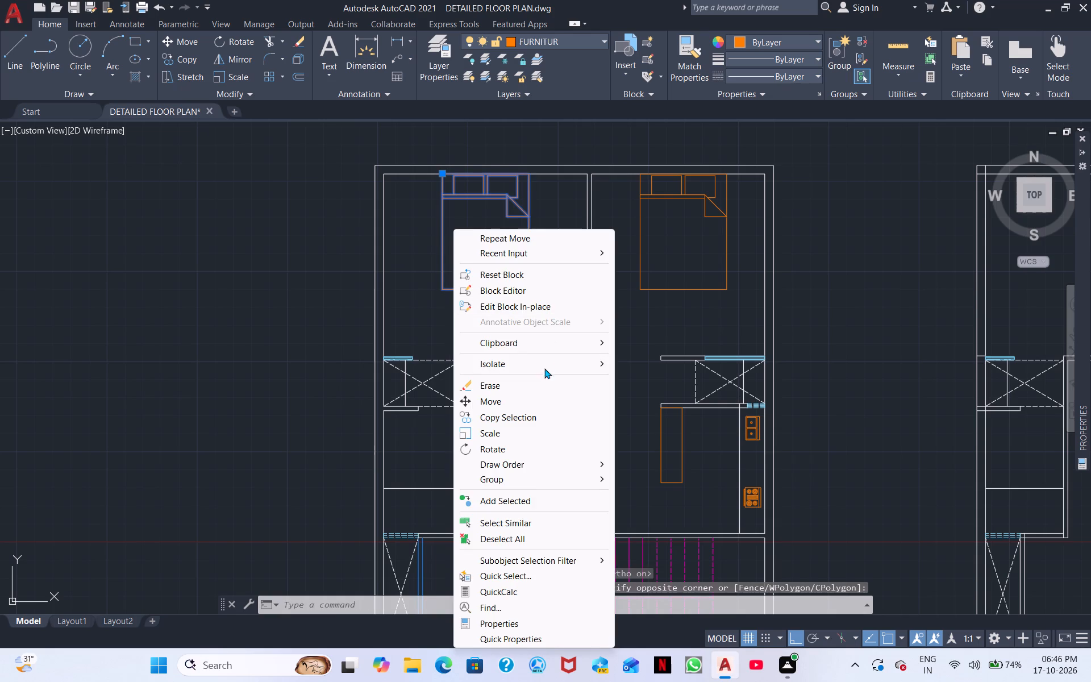
pyautogui.click(519, 450)
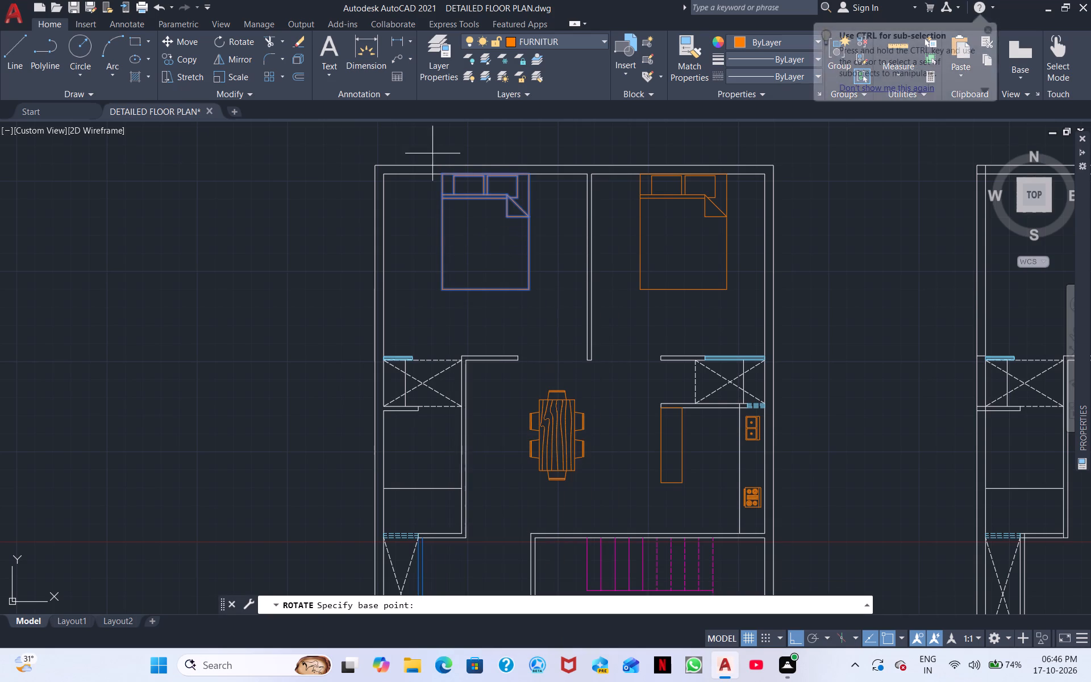
pyautogui.click(440, 174)
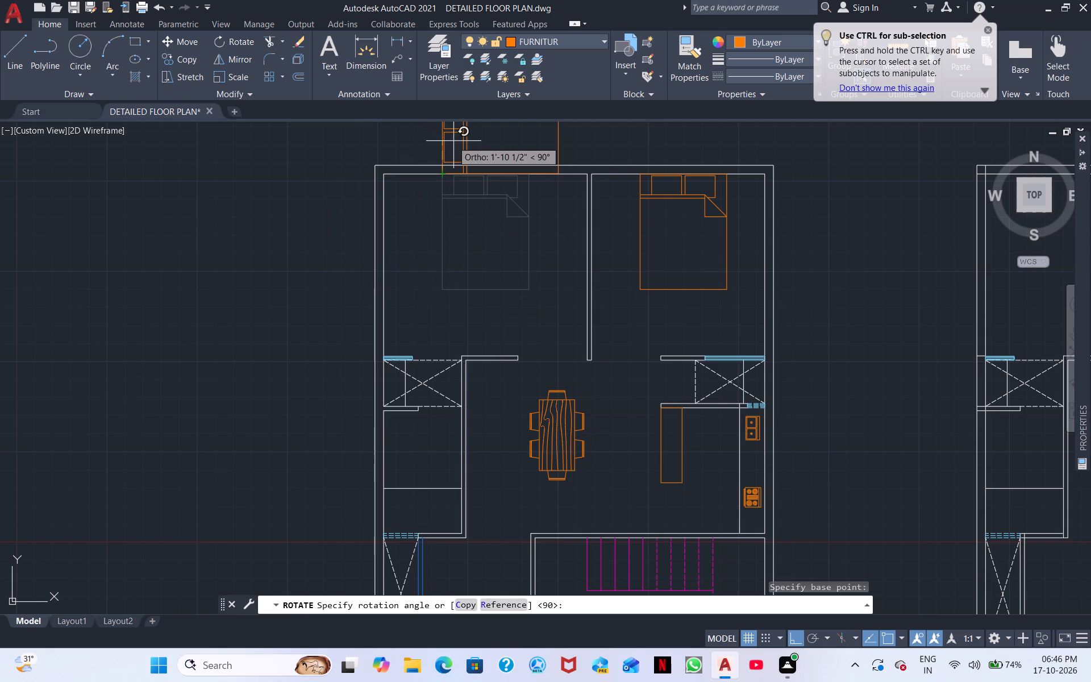
pyautogui.moveTo(456, 133); pyautogui.dragTo(446, 293, button='middle')
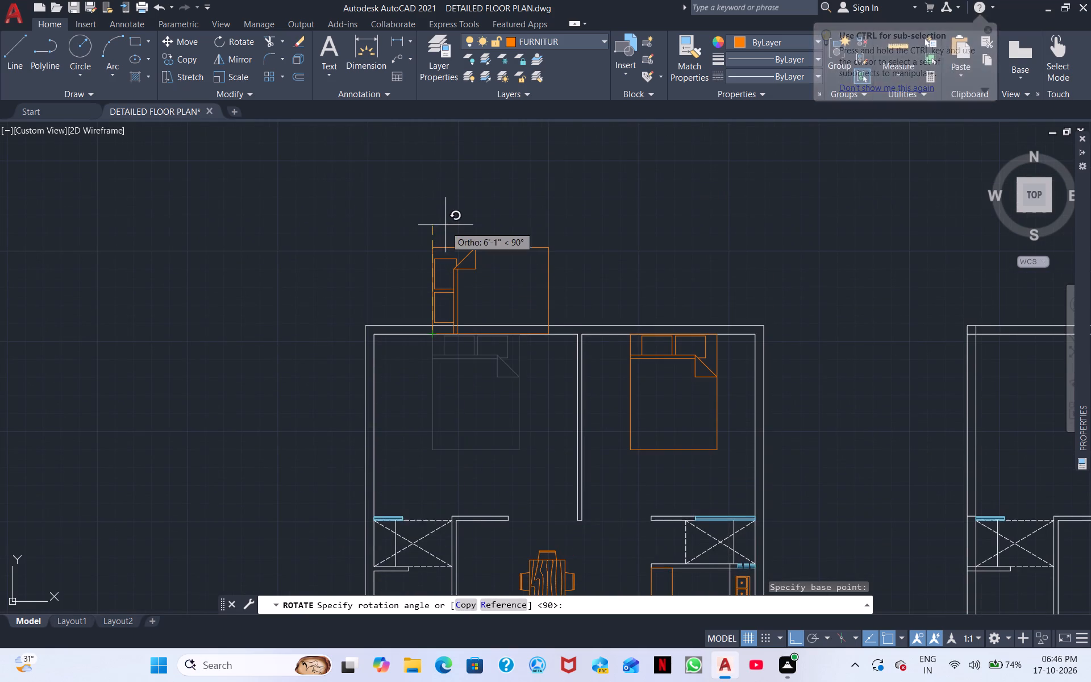
pyautogui.click(443, 217)
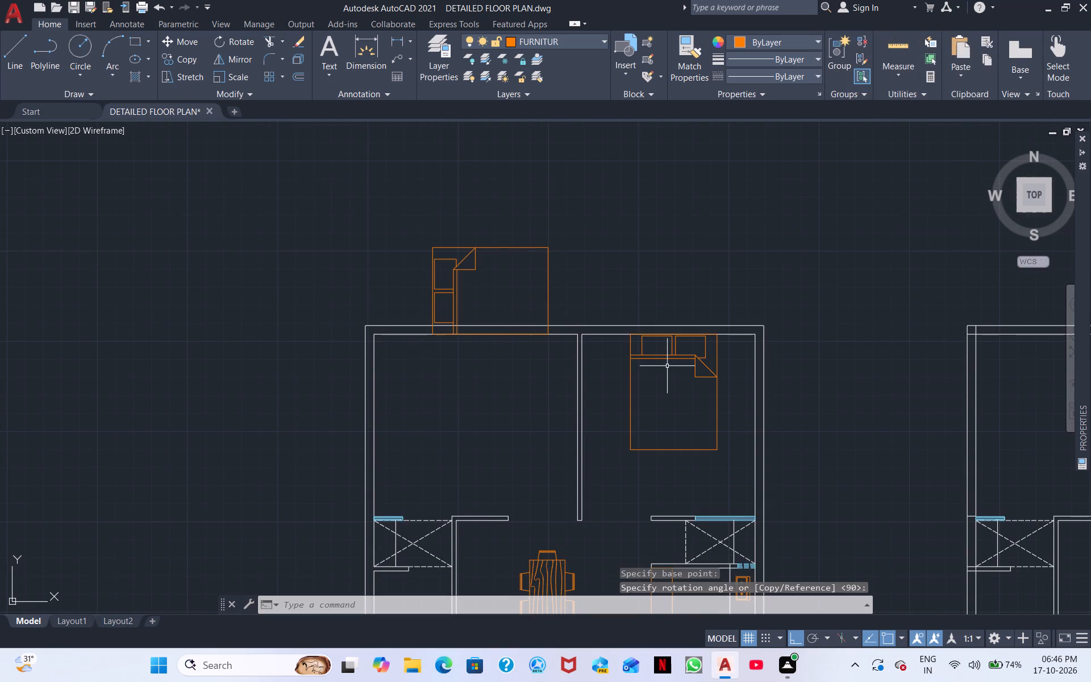
# Rotate the east bedroom's bed 90° clockwise about its northwest corner.
pyautogui.moveTo(667, 367); pyautogui.dragTo(655, 351)
pyautogui.rightClick(655, 351)
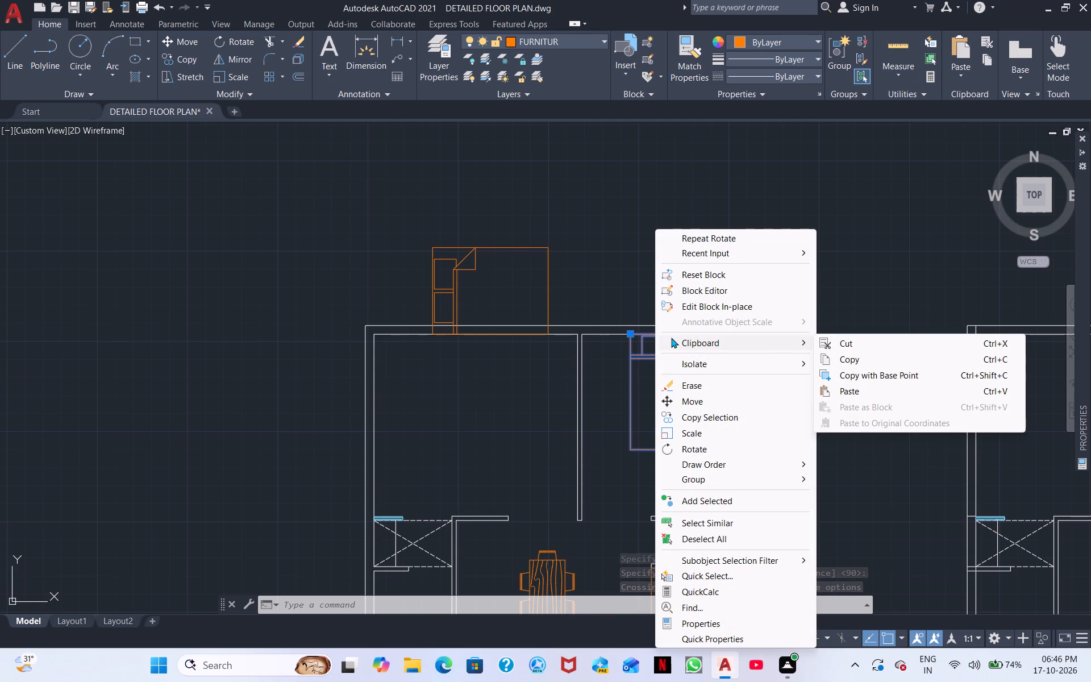
pyautogui.click(711, 447)
pyautogui.click(630, 340)
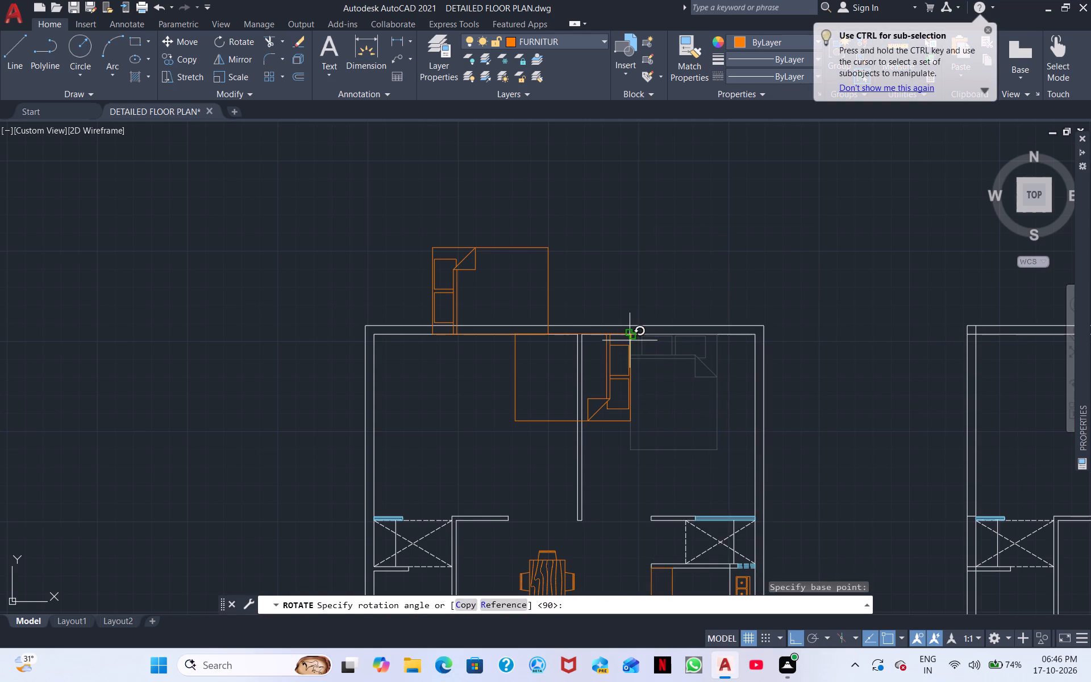
pyautogui.click(625, 467)
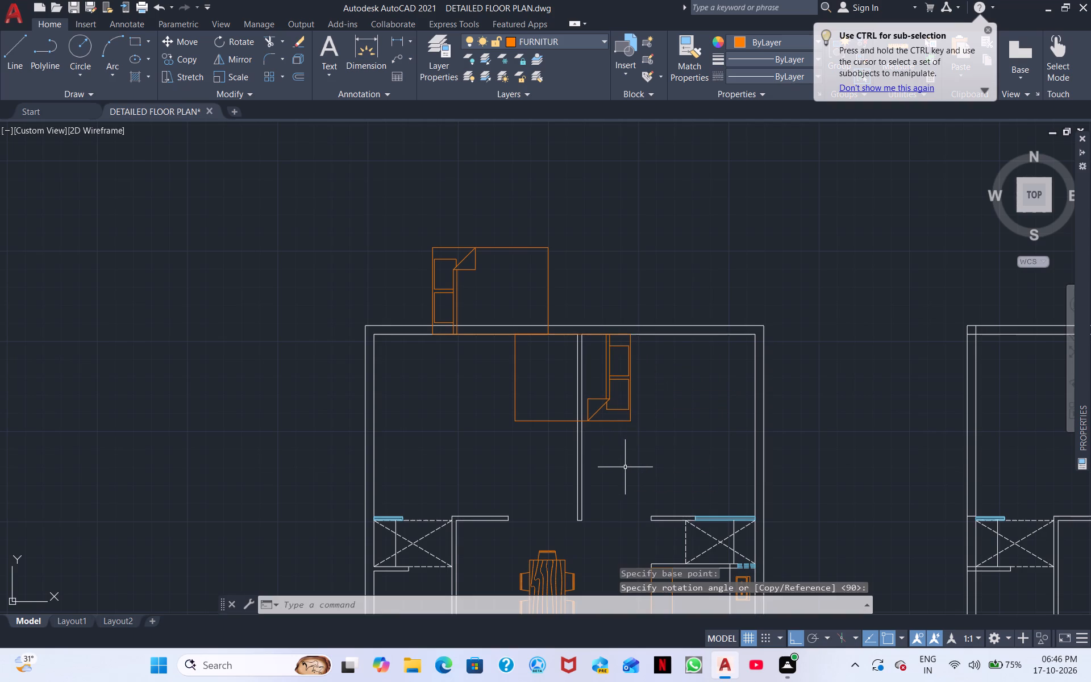
# With orthogonal mode off, move the rotated east bed so its headboard sits against the east bedroom's east wall.
pyautogui.scroll(1, 632, 459)
pyautogui.click(632, 455)
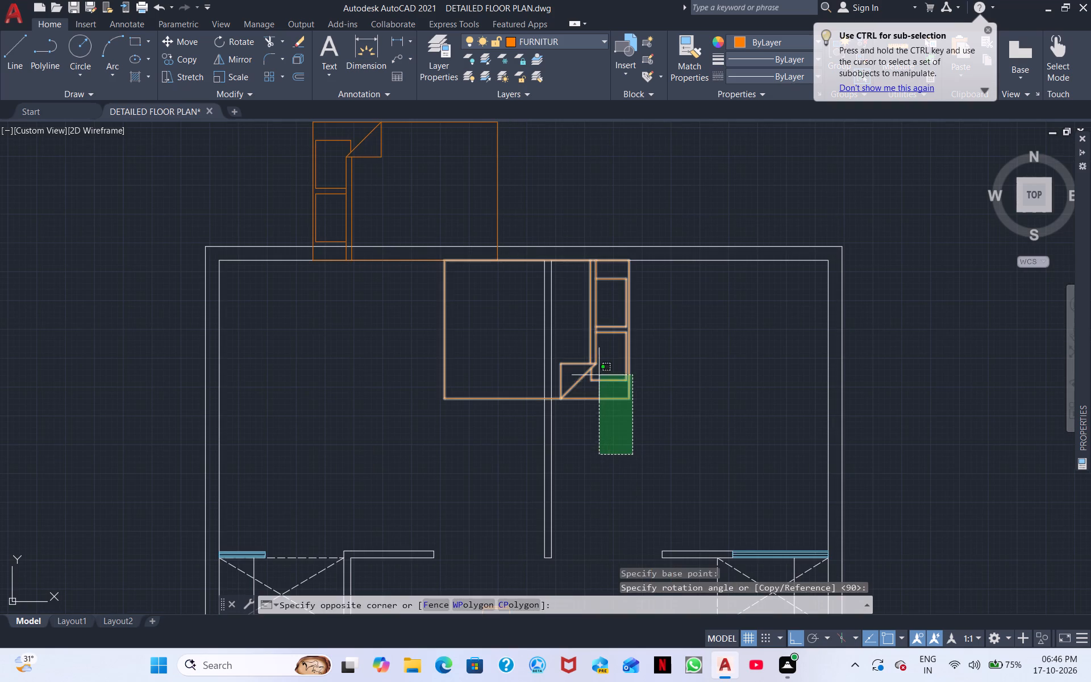
pyautogui.click(596, 363)
pyautogui.rightClick(596, 363)
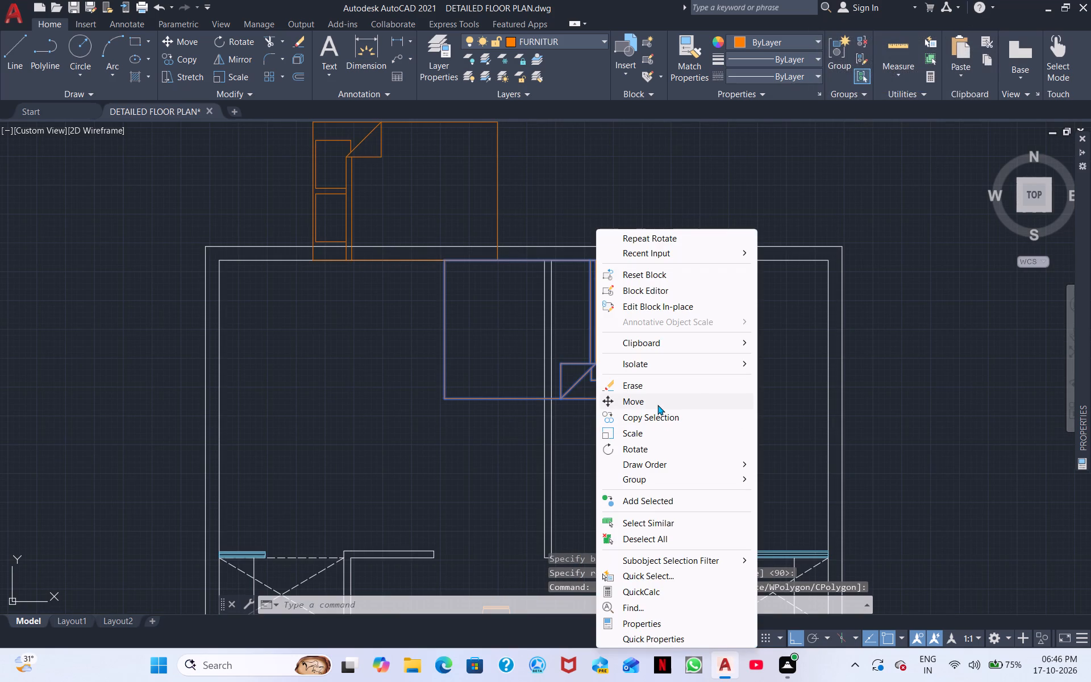
pyautogui.click(657, 405)
pyautogui.click(618, 325)
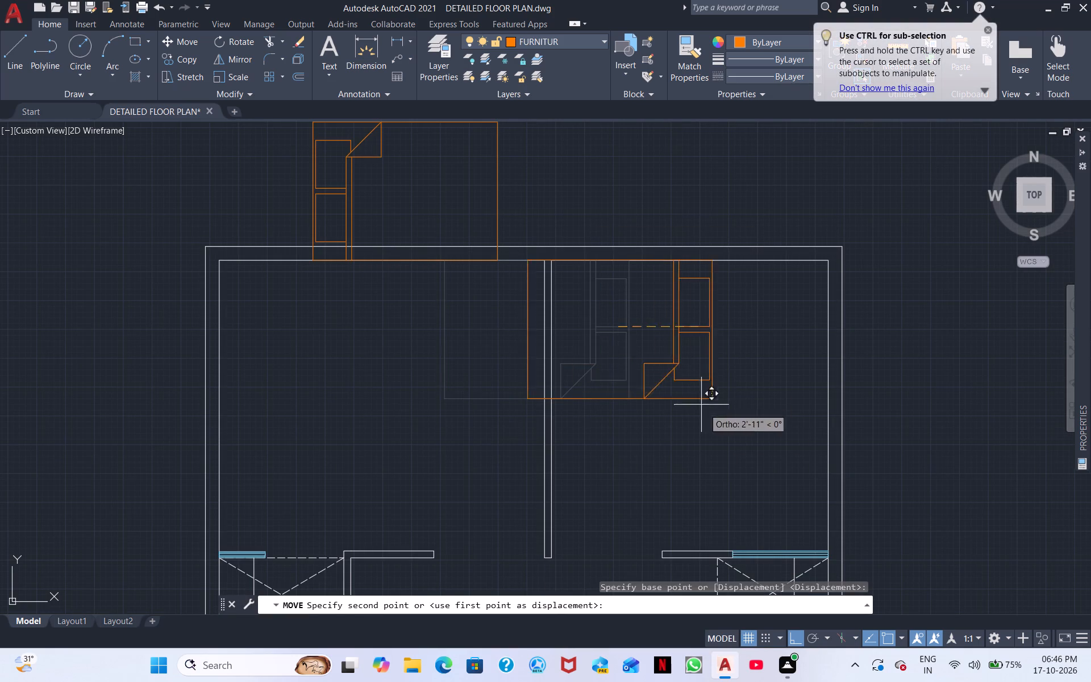
pyautogui.click(801, 635)
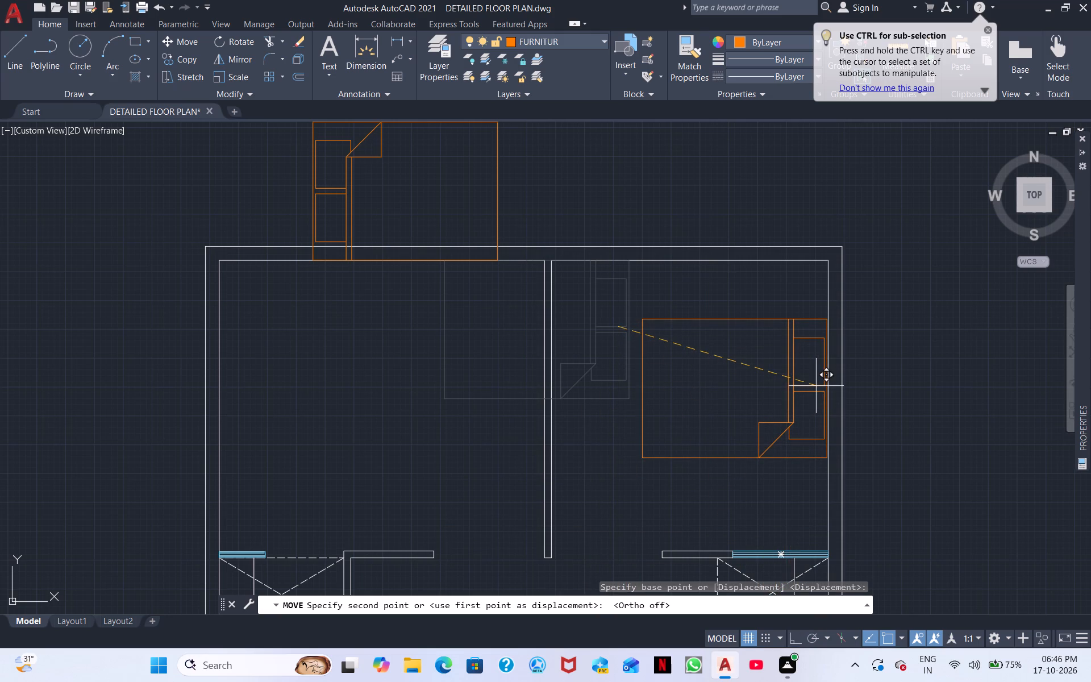
pyautogui.click(816, 385)
# Move the rotated west bed into the west bedroom so its headboard sits against the inner face of the west wall.
pyautogui.scroll(-1, 682, 413)
pyautogui.moveTo(585, 407); pyautogui.dragTo(589, 406, button='middle')
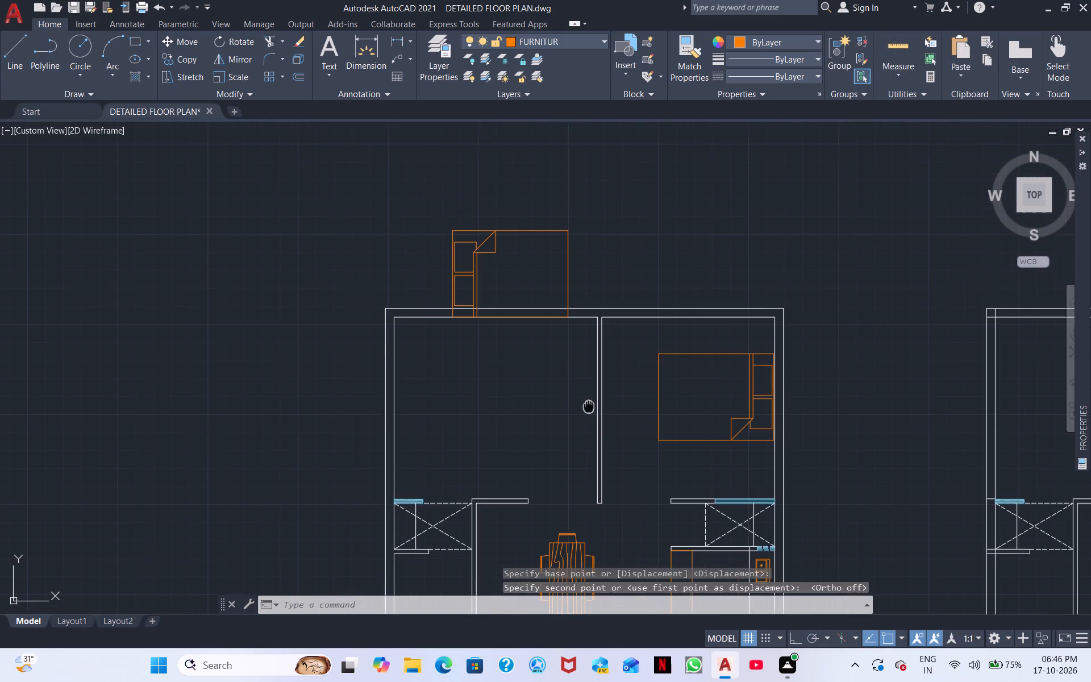
pyautogui.moveTo(589, 406); pyautogui.dragTo(714, 439, button='middle')
pyautogui.click(604, 320)
pyautogui.rightClick(604, 319)
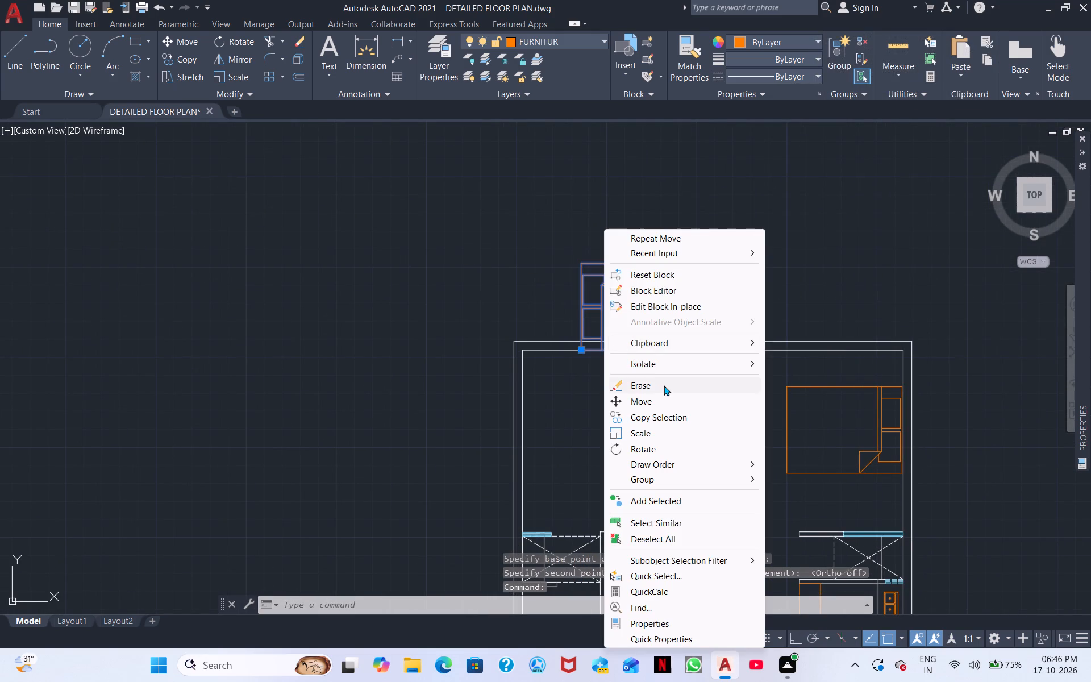
pyautogui.click(657, 402)
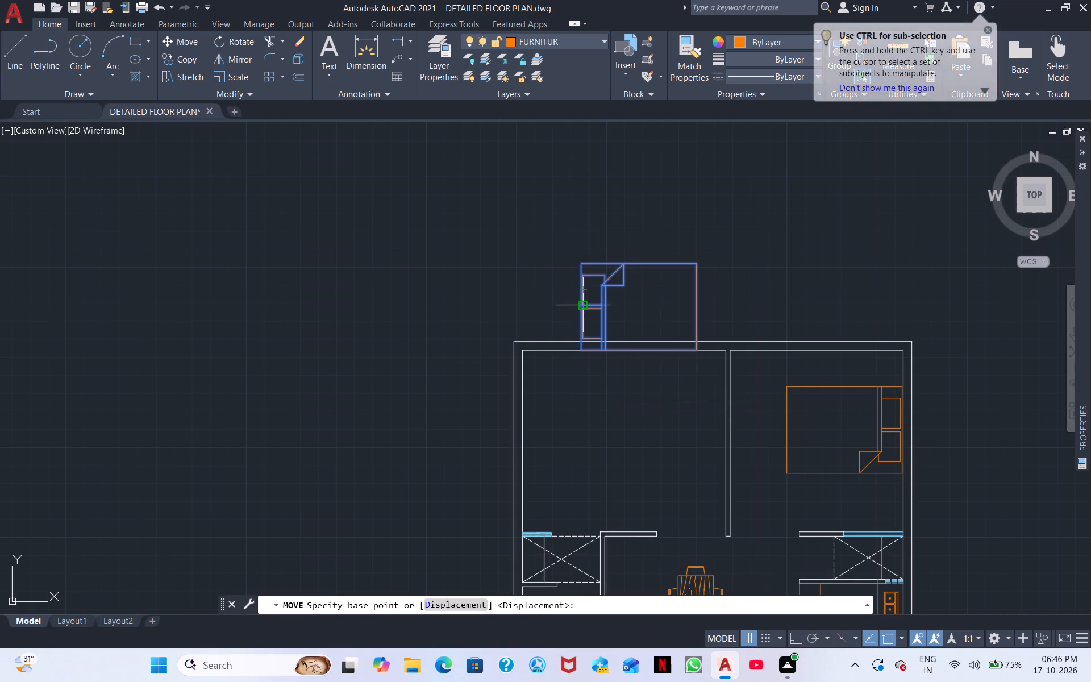
pyautogui.click(579, 305)
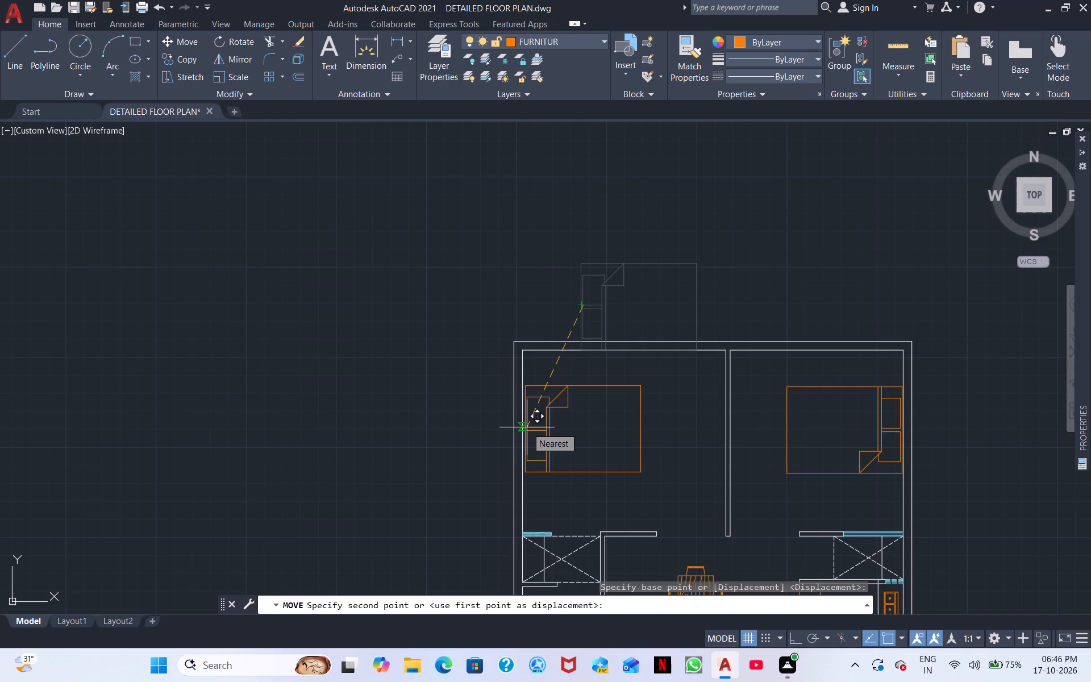
pyautogui.scroll(4, 523, 426)
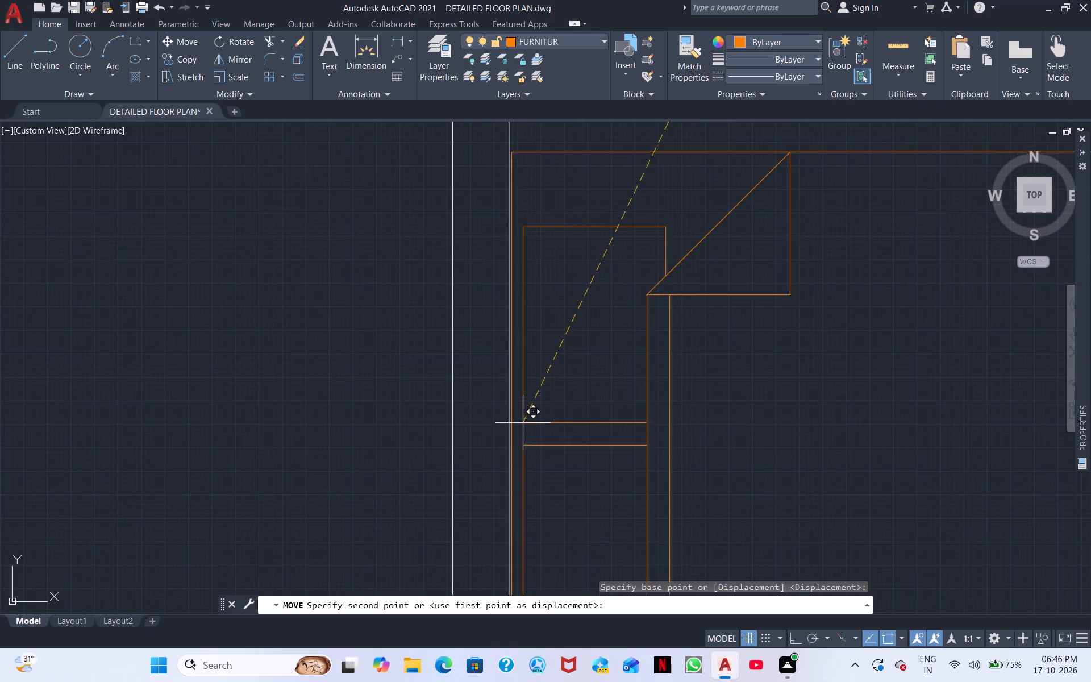
pyautogui.click(522, 419)
pyautogui.scroll(-2, 551, 436)
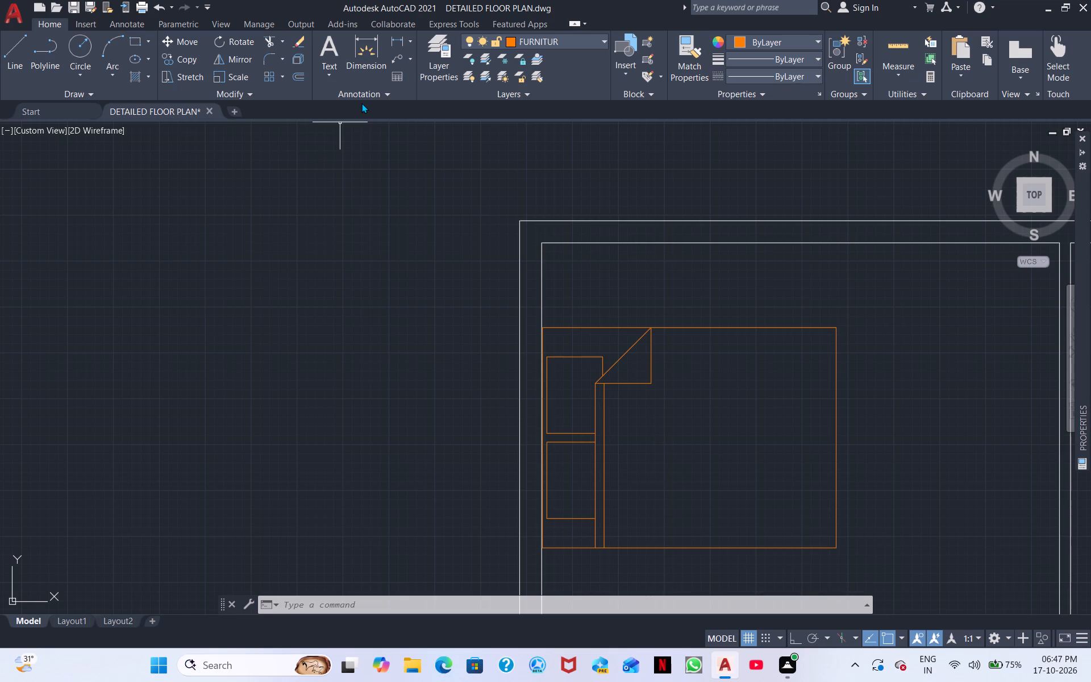
# Make BATHROOM the current layer.
pyautogui.scroll(-1, 251, 359)
pyautogui.moveTo(293, 372); pyautogui.dragTo(290, 367, button='middle')
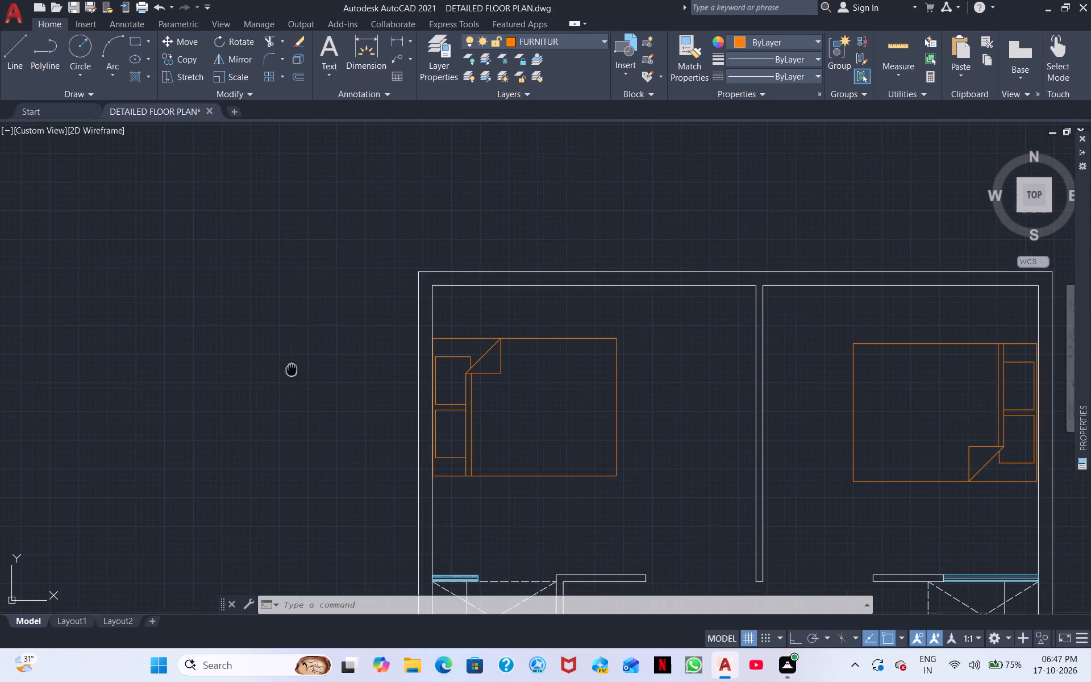
pyautogui.moveTo(290, 367); pyautogui.dragTo(160, 256, button='middle')
pyautogui.scroll(-1, 197, 310)
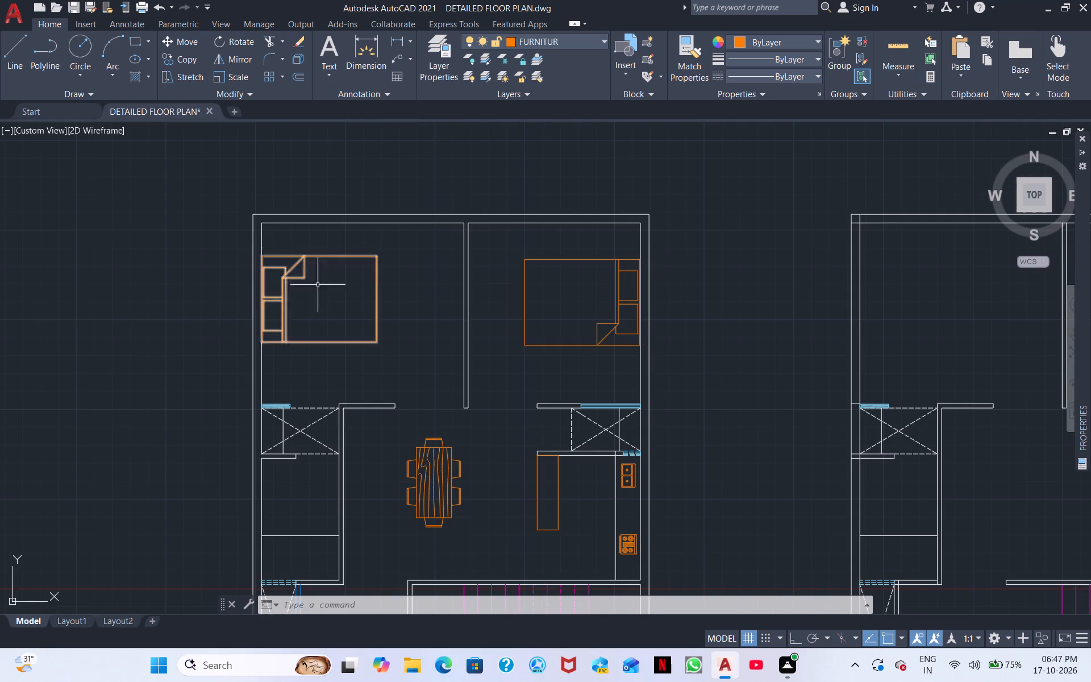
pyautogui.click(560, 39)
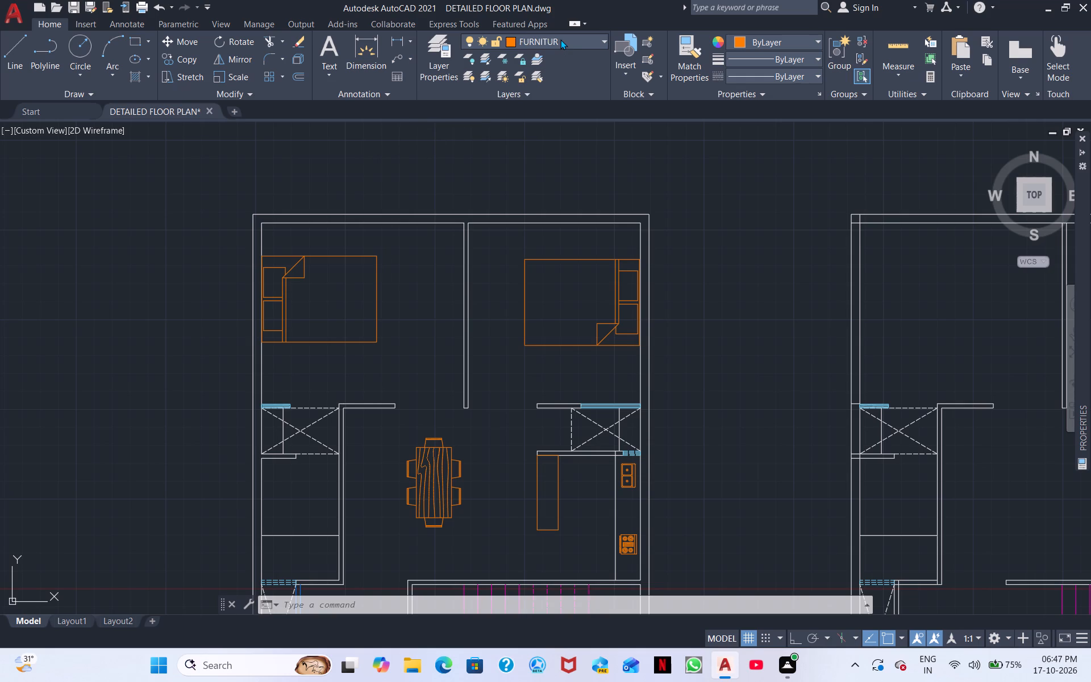
pyautogui.click(549, 69)
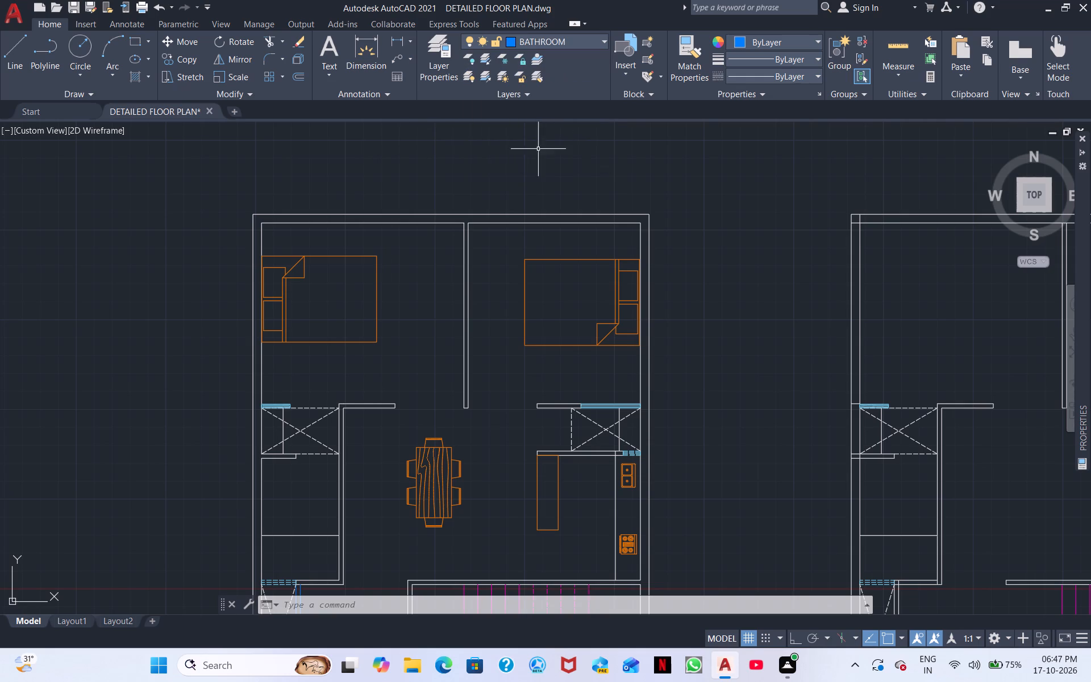
# Insert the Toilet - Imperial block from the architectural tool palette into the empty space between the two plans.
pyautogui.press('y')
pyautogui.press('BackSpace')
pyautogui.write('TP')
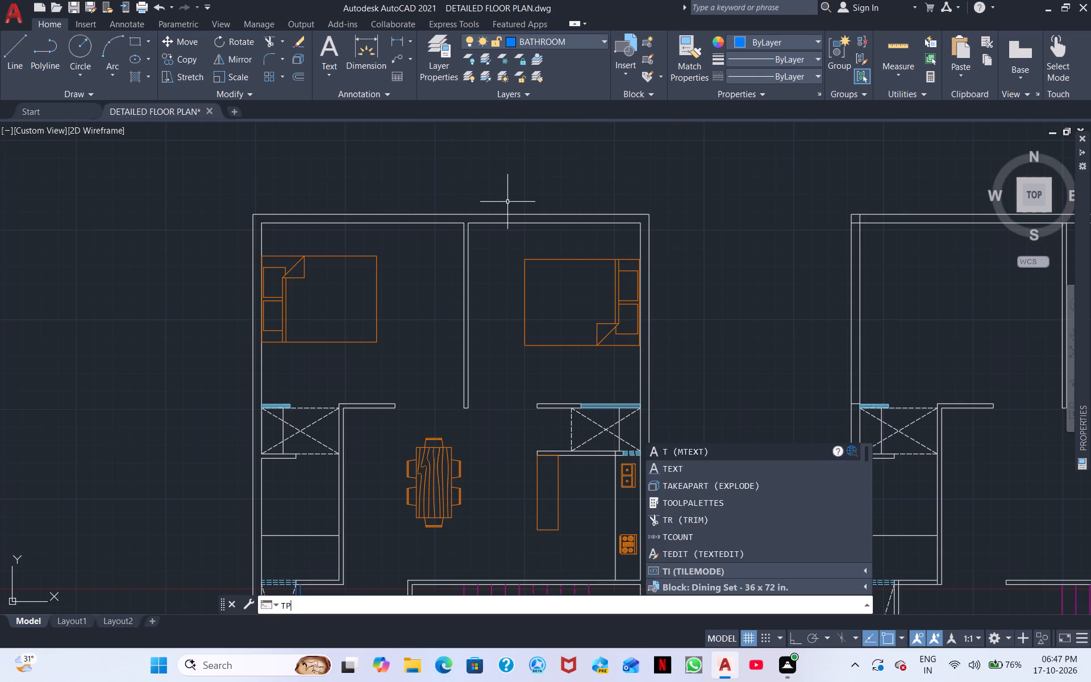
pyautogui.press('space')
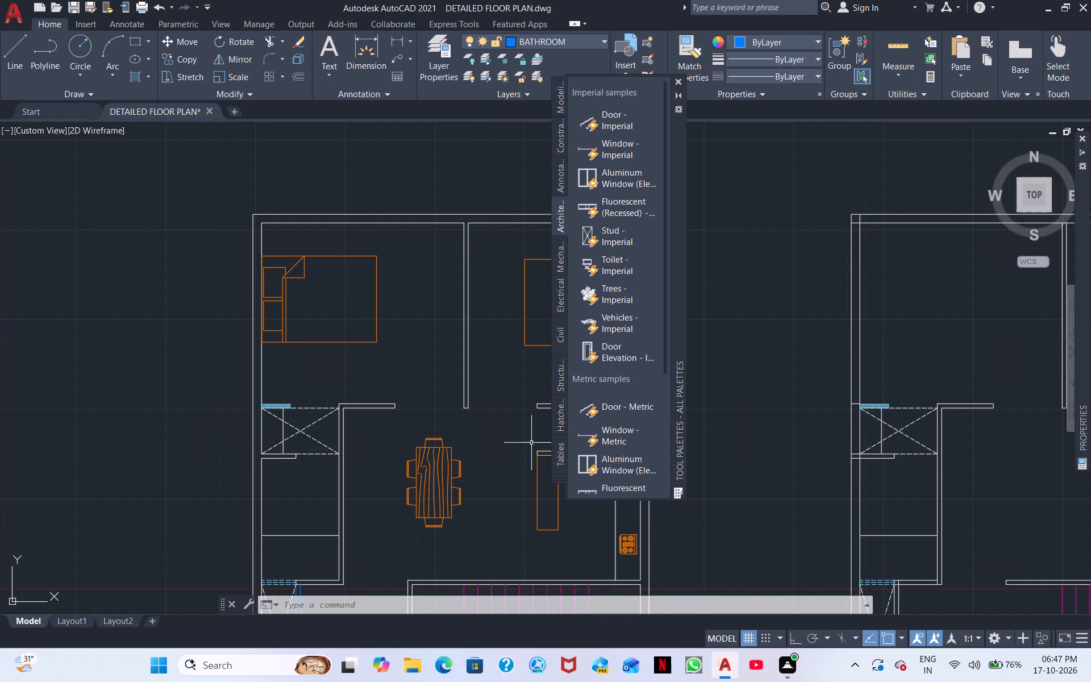
pyautogui.scroll(-2, 619, 416)
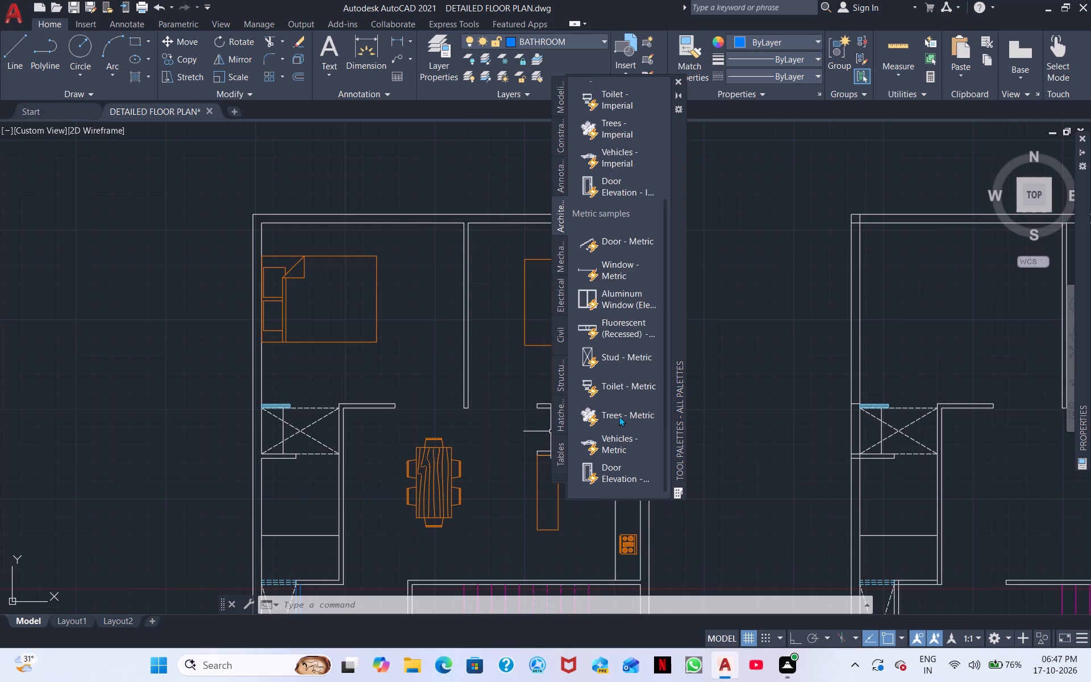
pyautogui.scroll(-2, 623, 409)
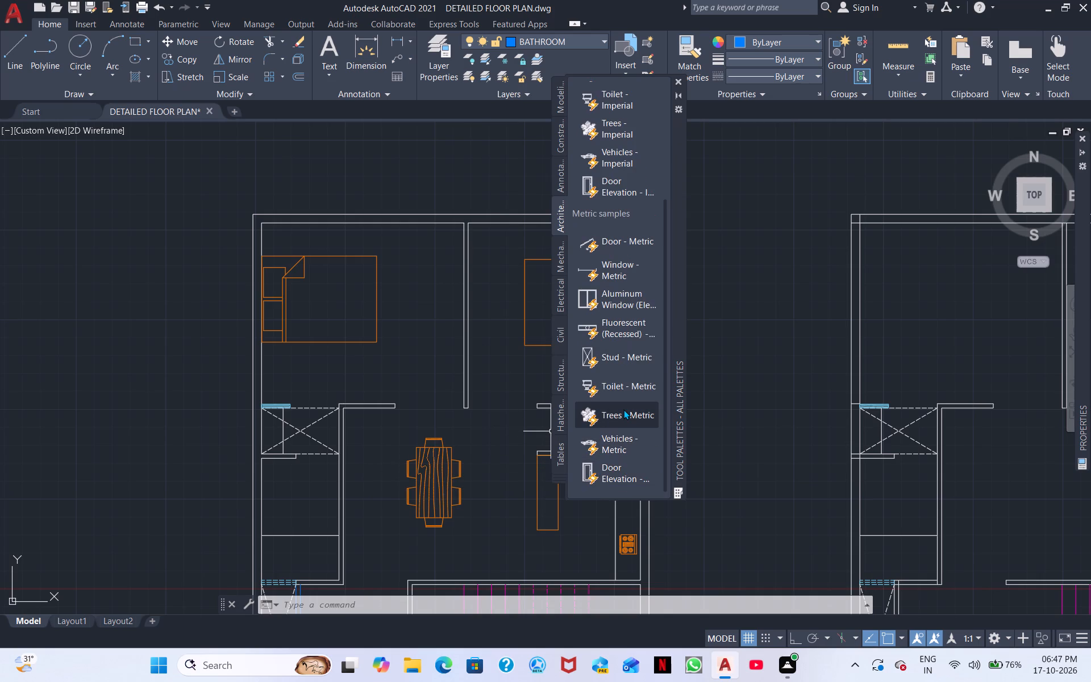
pyautogui.scroll(-1, 623, 409)
pyautogui.scroll(1, 631, 328)
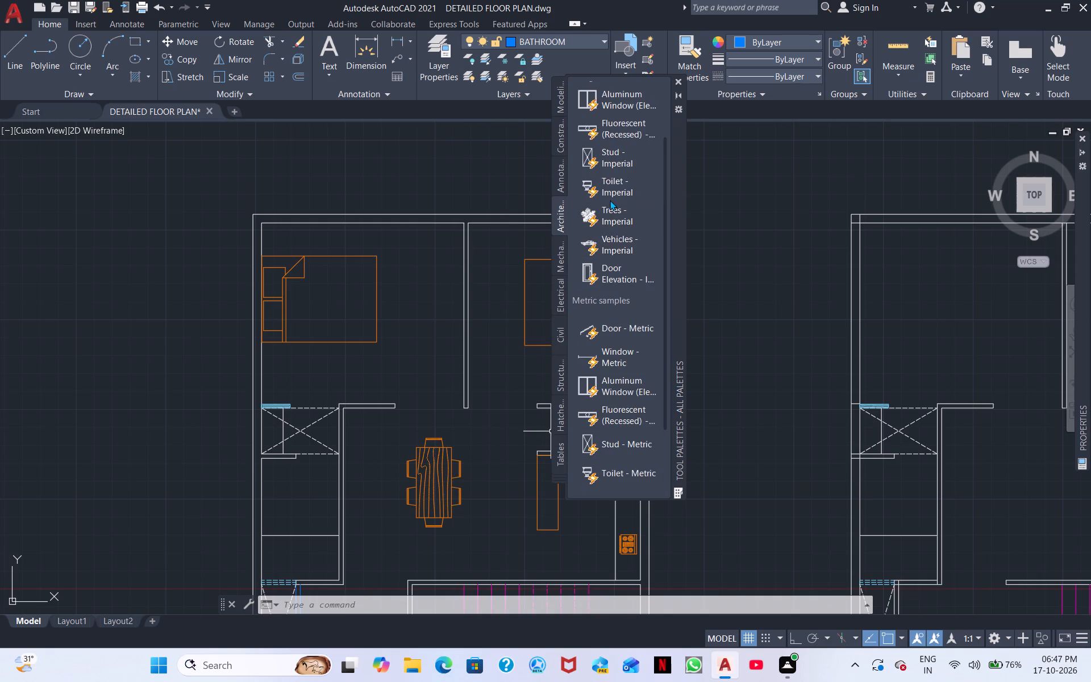
pyautogui.click(610, 190)
pyautogui.click(748, 294)
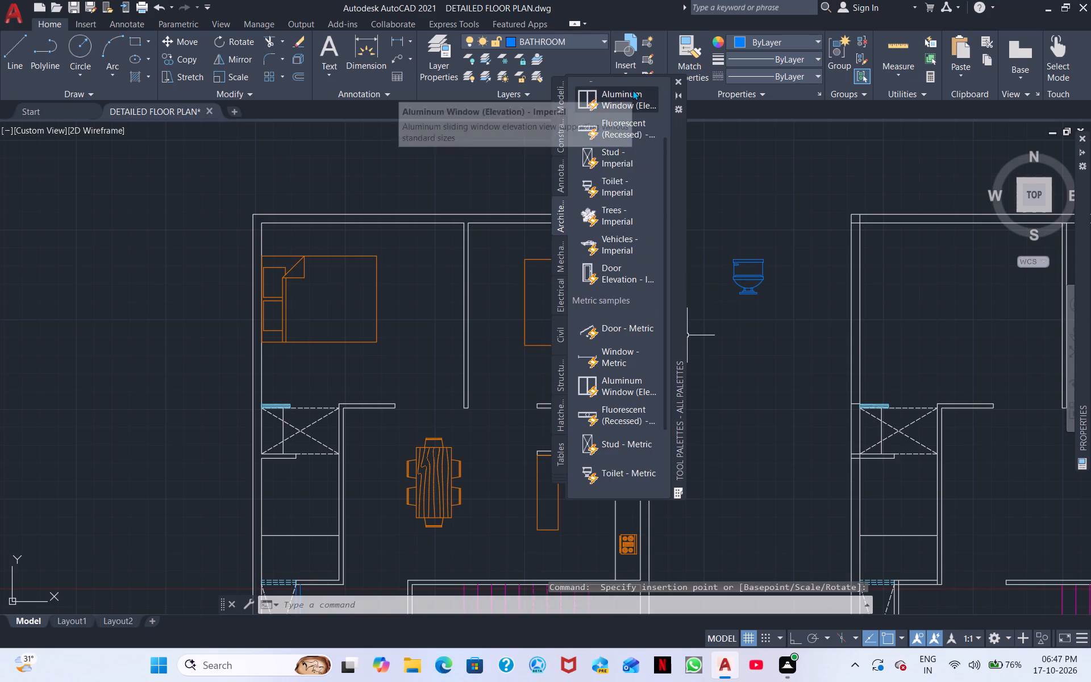
pyautogui.click(680, 79)
# Switch the inserted toilet block to the Elongated (Plan) view.
pyautogui.click(744, 282)
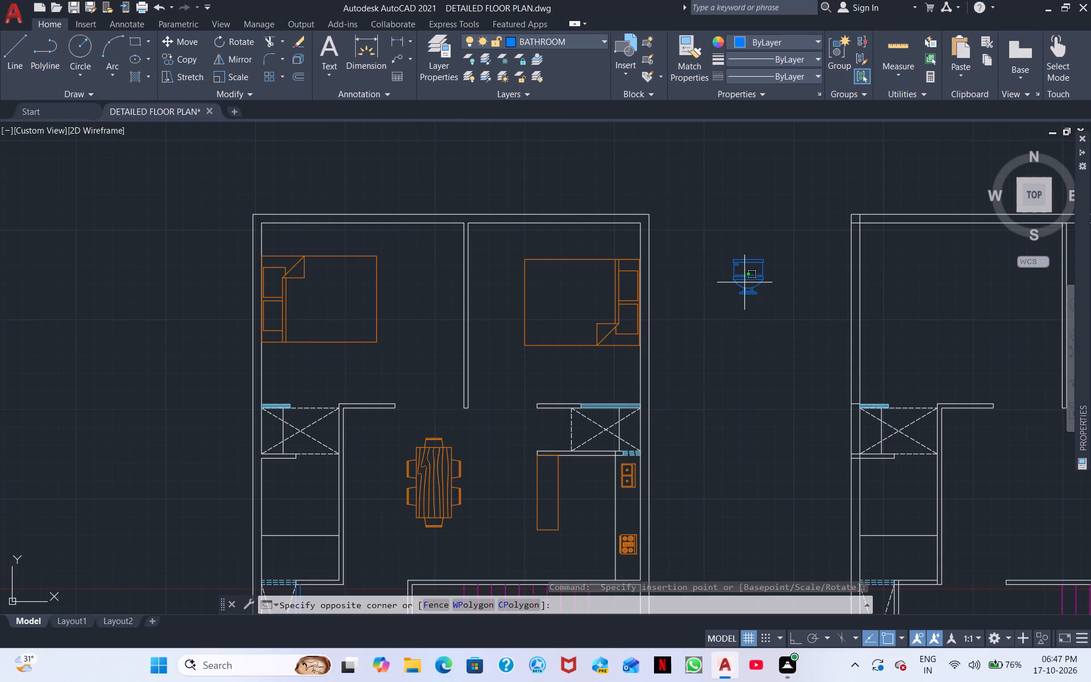
pyautogui.click(759, 272)
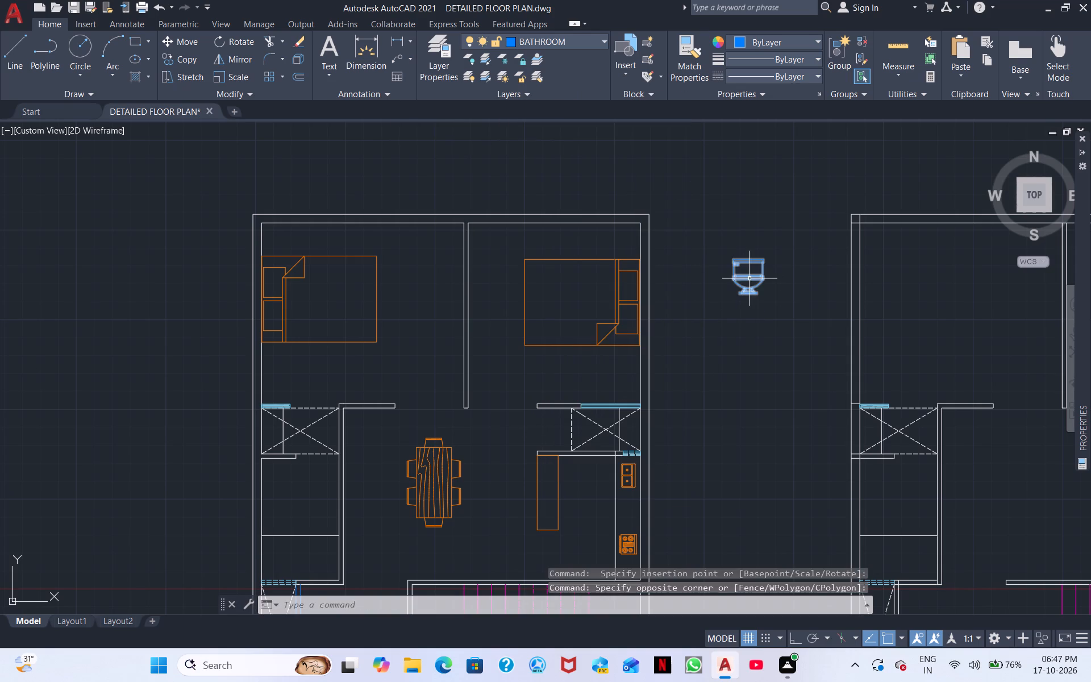
pyautogui.click(749, 278)
pyautogui.click(725, 305)
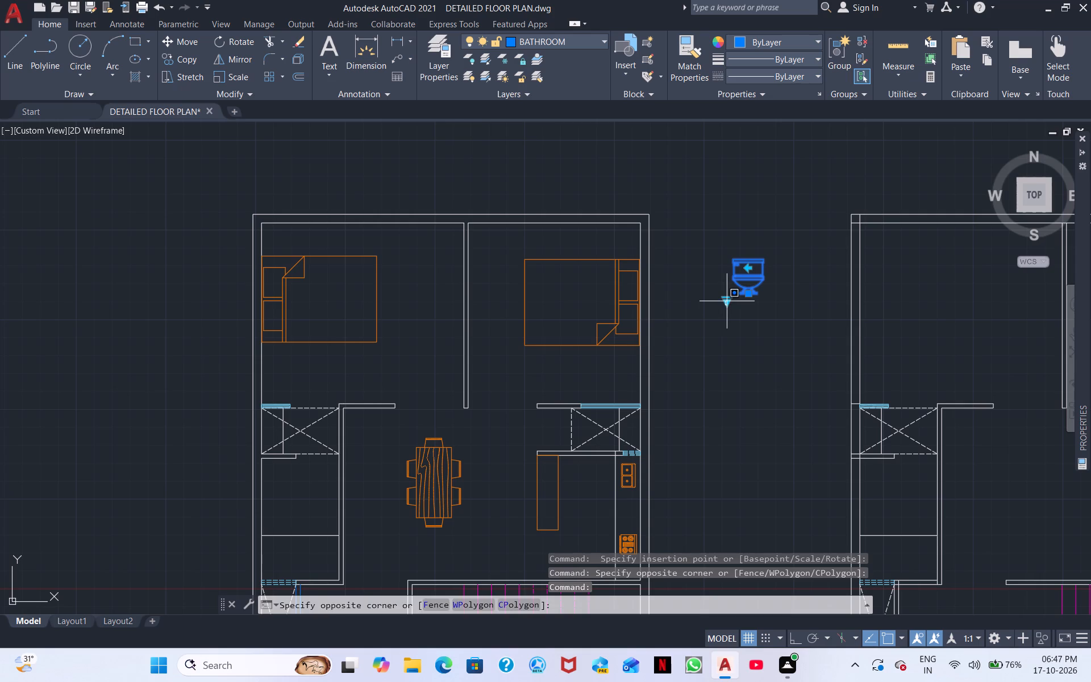
pyautogui.click(730, 305)
pyautogui.click(730, 298)
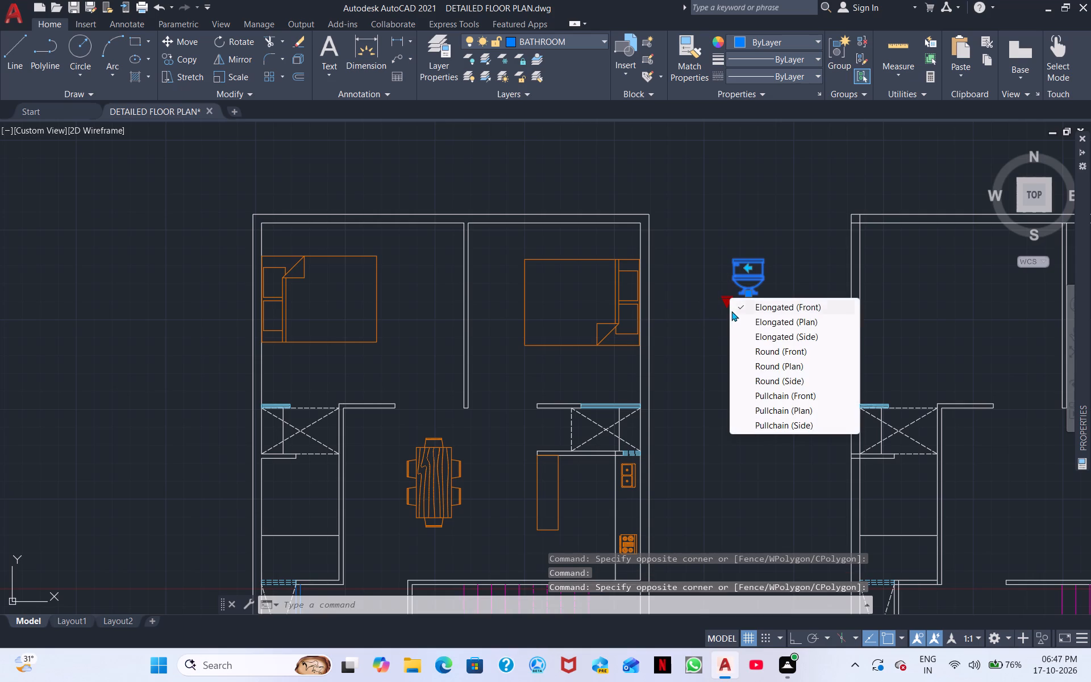
pyautogui.click(771, 322)
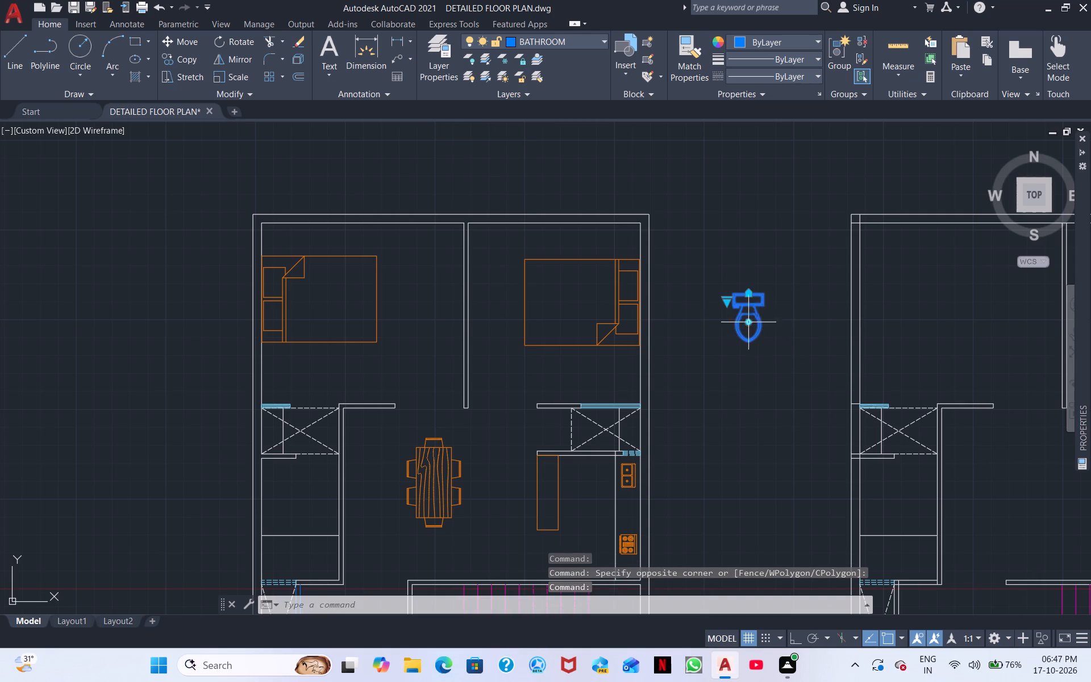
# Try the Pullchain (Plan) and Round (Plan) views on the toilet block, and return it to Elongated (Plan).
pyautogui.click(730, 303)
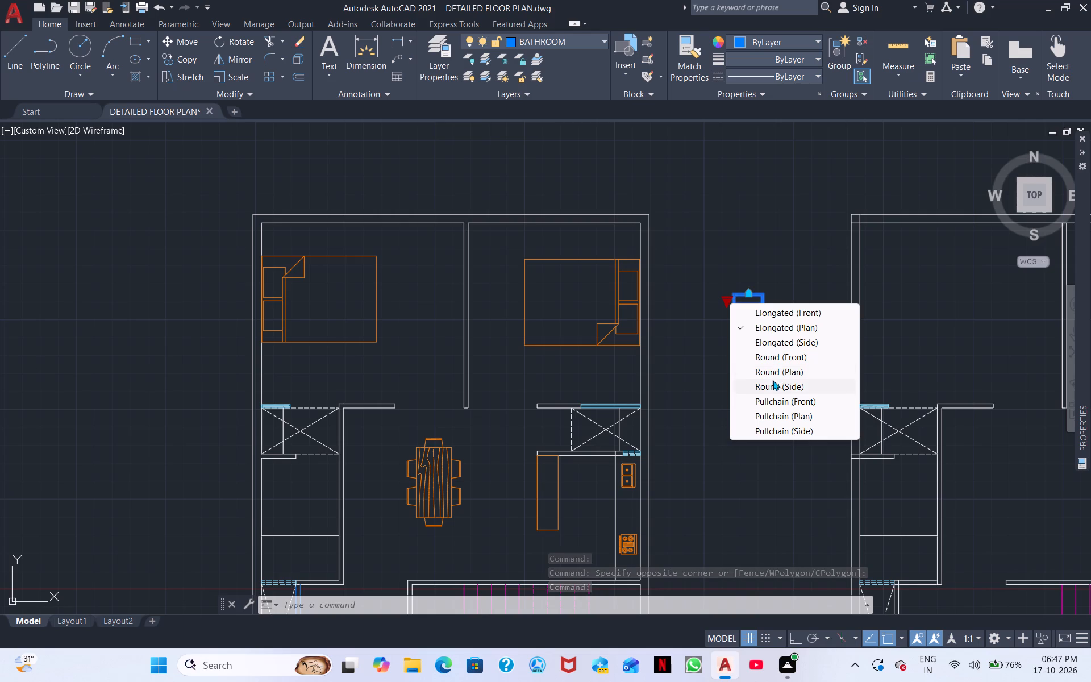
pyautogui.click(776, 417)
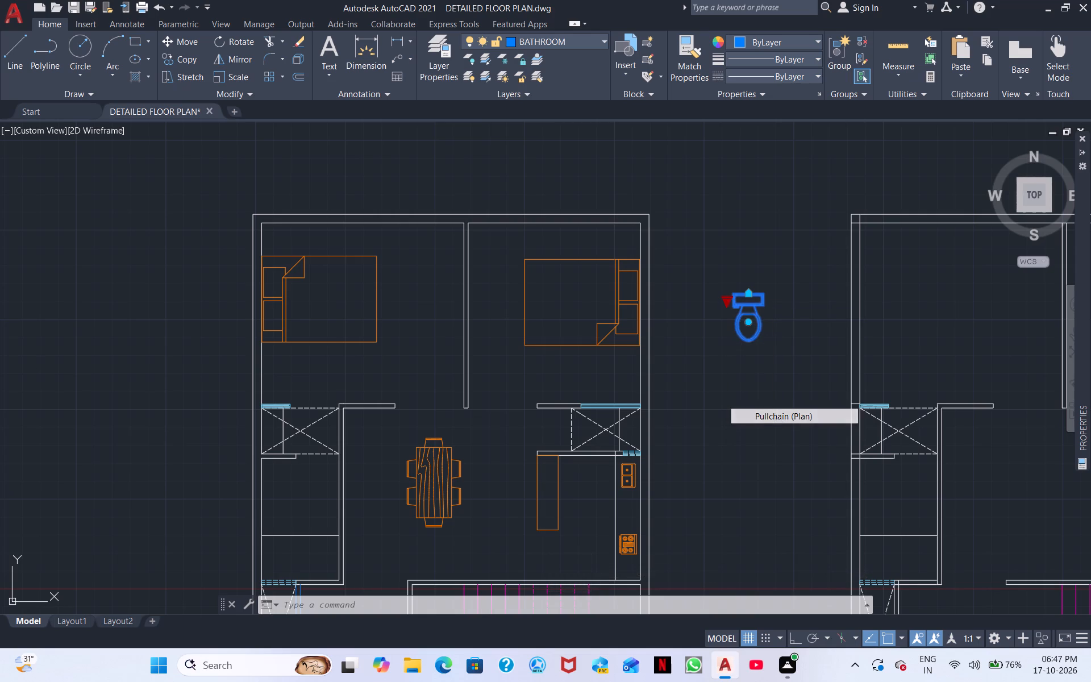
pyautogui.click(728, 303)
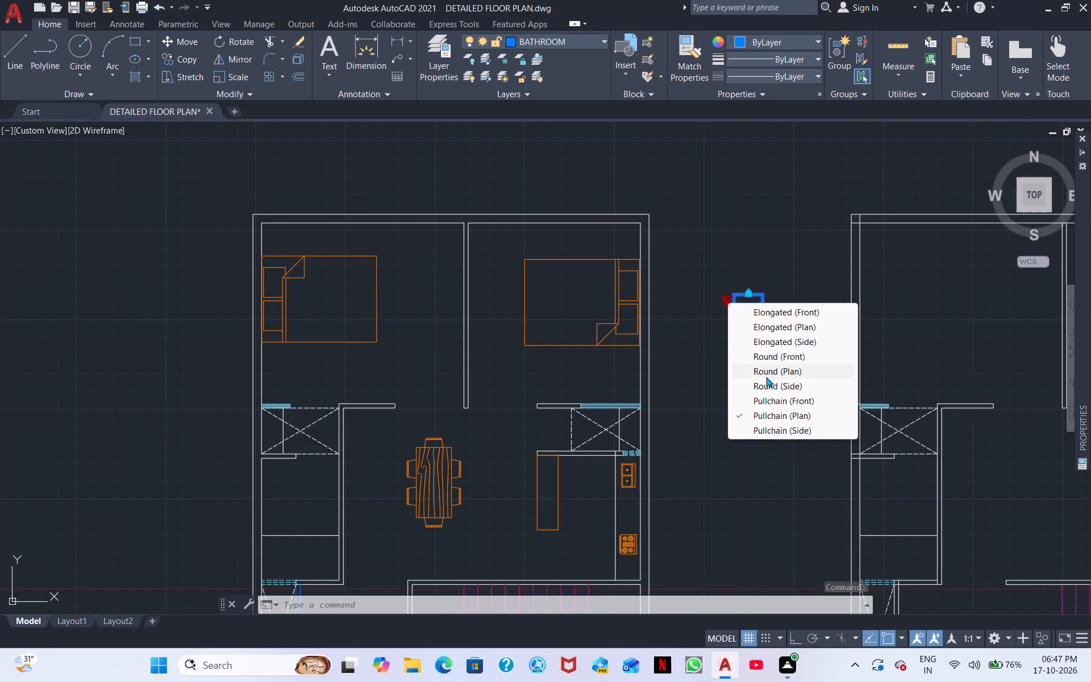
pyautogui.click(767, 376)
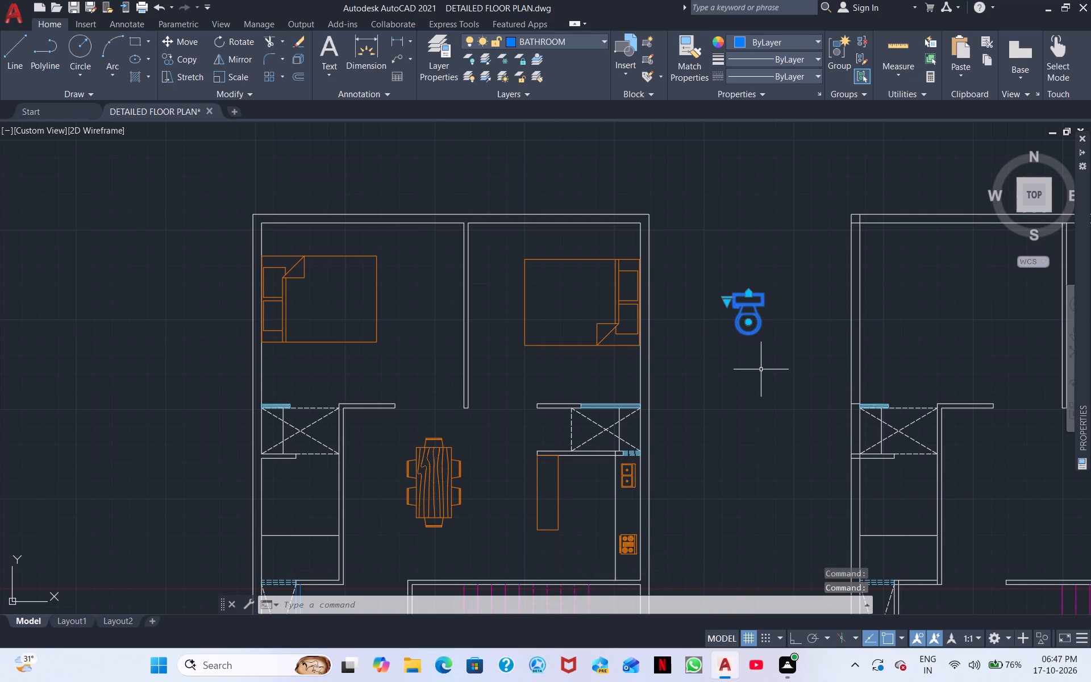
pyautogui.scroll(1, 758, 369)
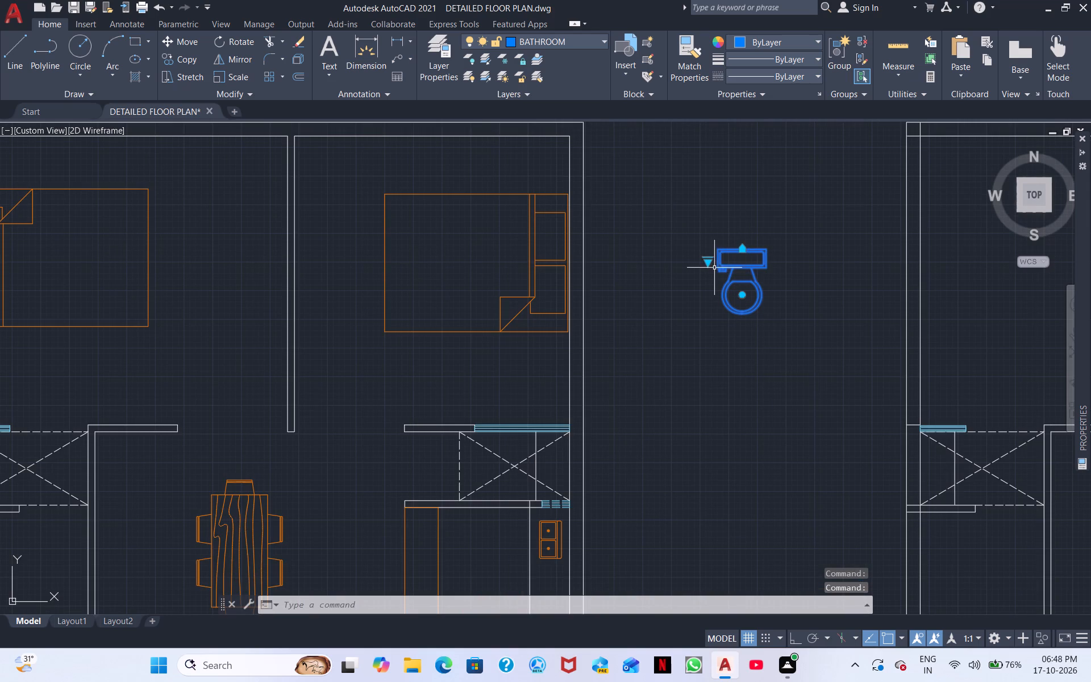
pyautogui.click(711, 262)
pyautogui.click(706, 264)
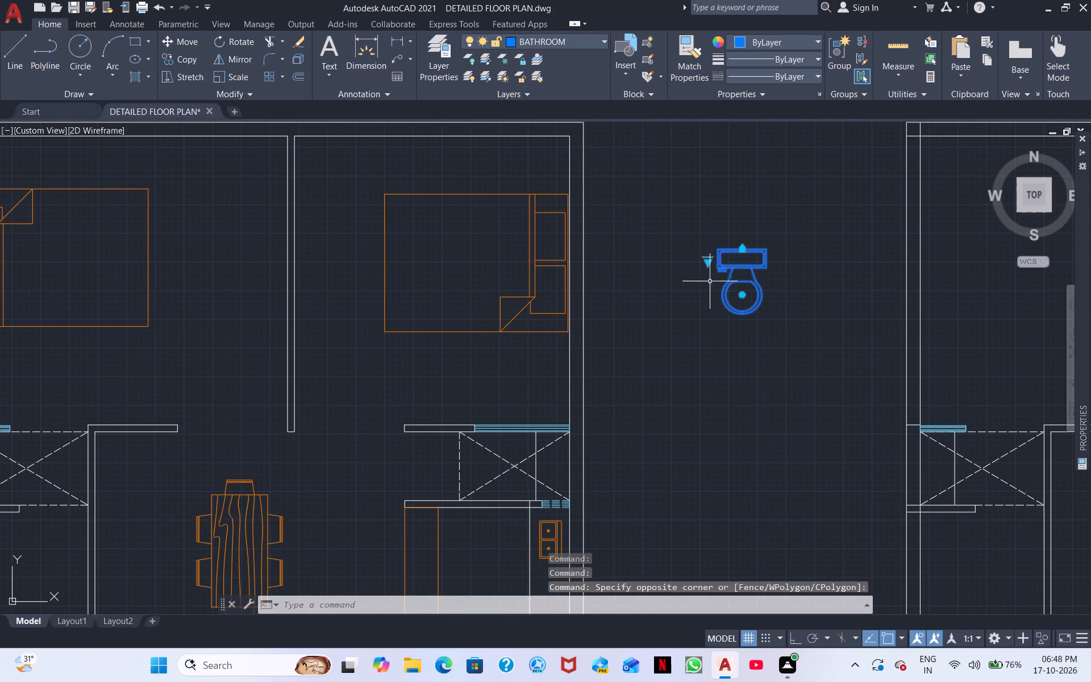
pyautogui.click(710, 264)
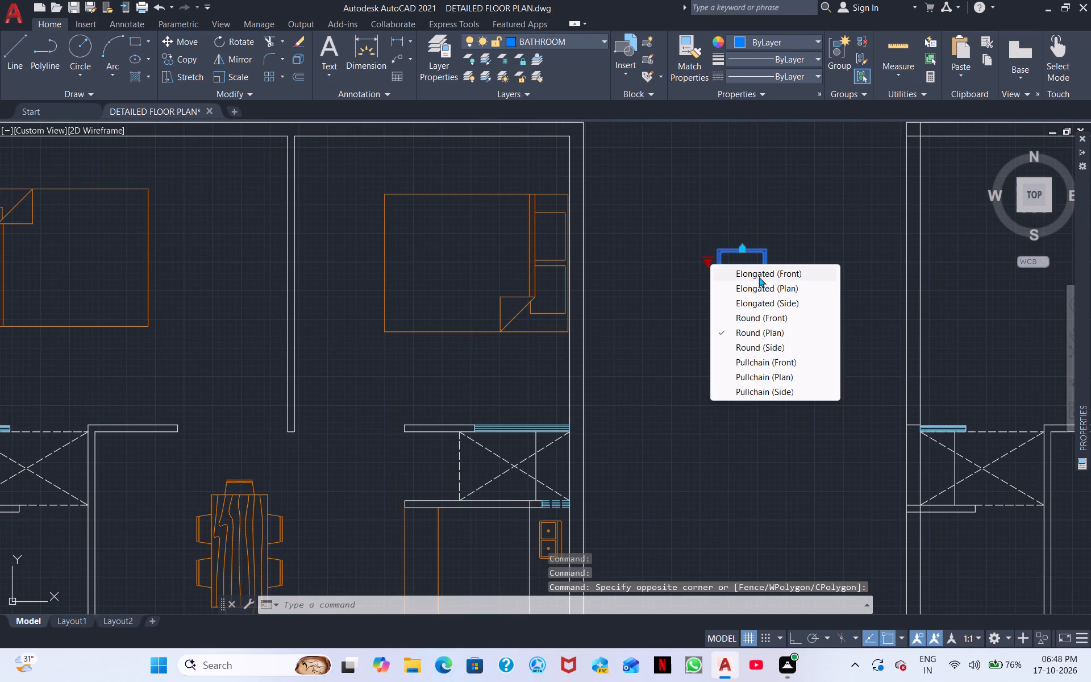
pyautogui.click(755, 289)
# Move the toilet by its tank's back edge into the west plan's upper bathroom, against the short wall south of the shaft.
pyautogui.scroll(-2, 702, 294)
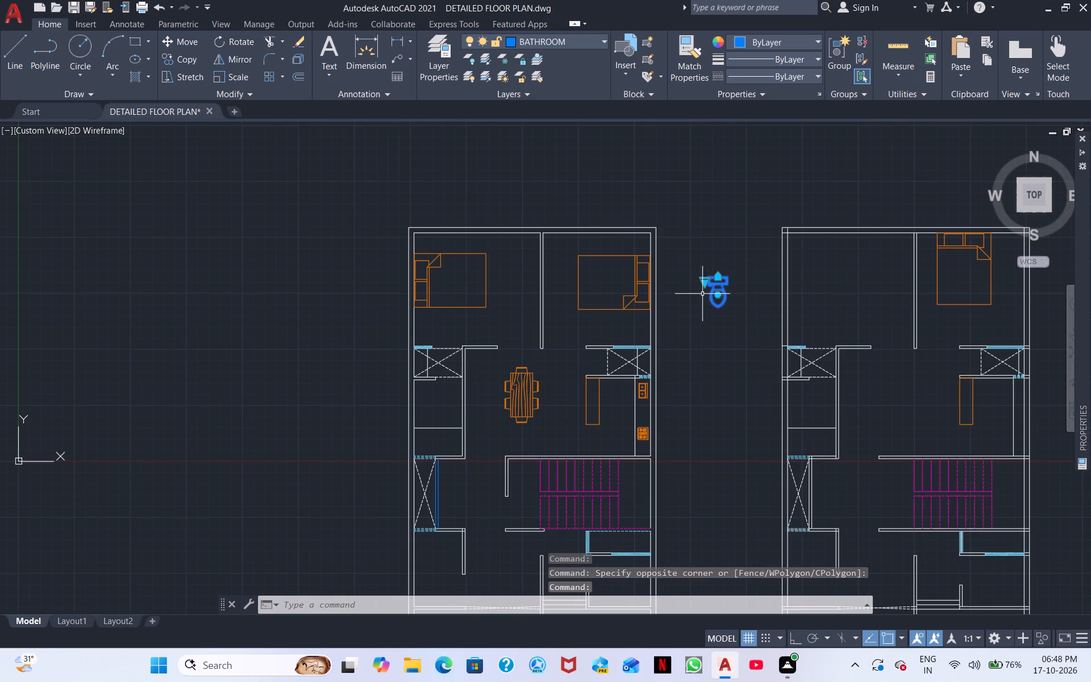
pyautogui.moveTo(702, 294); pyautogui.dragTo(718, 307, button='middle')
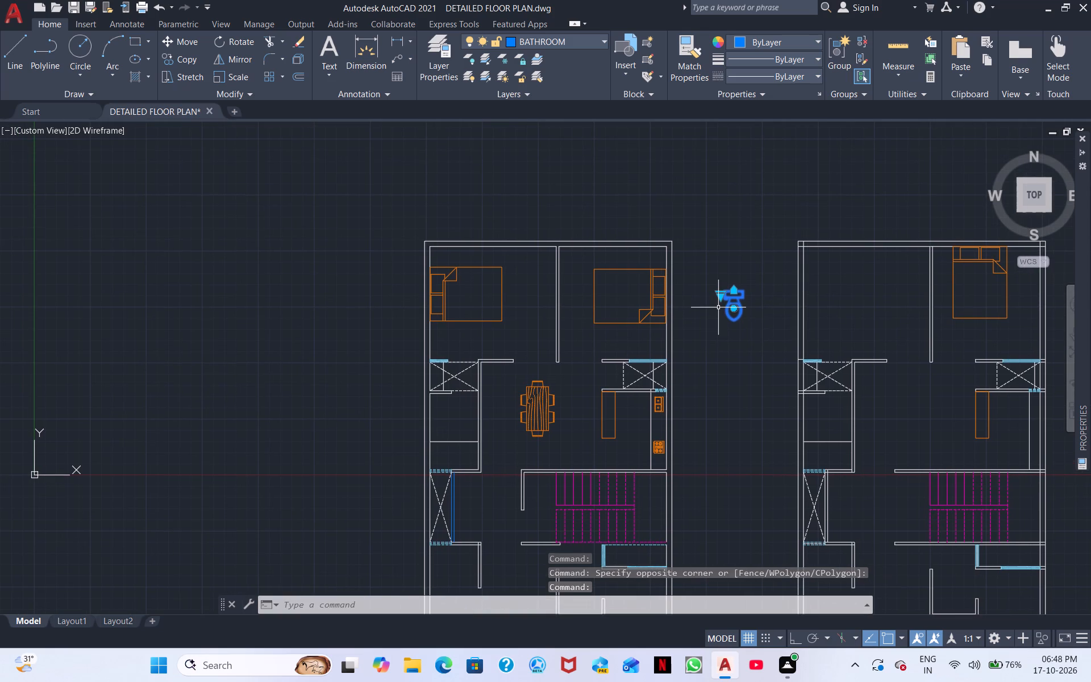
pyautogui.rightClick(739, 319)
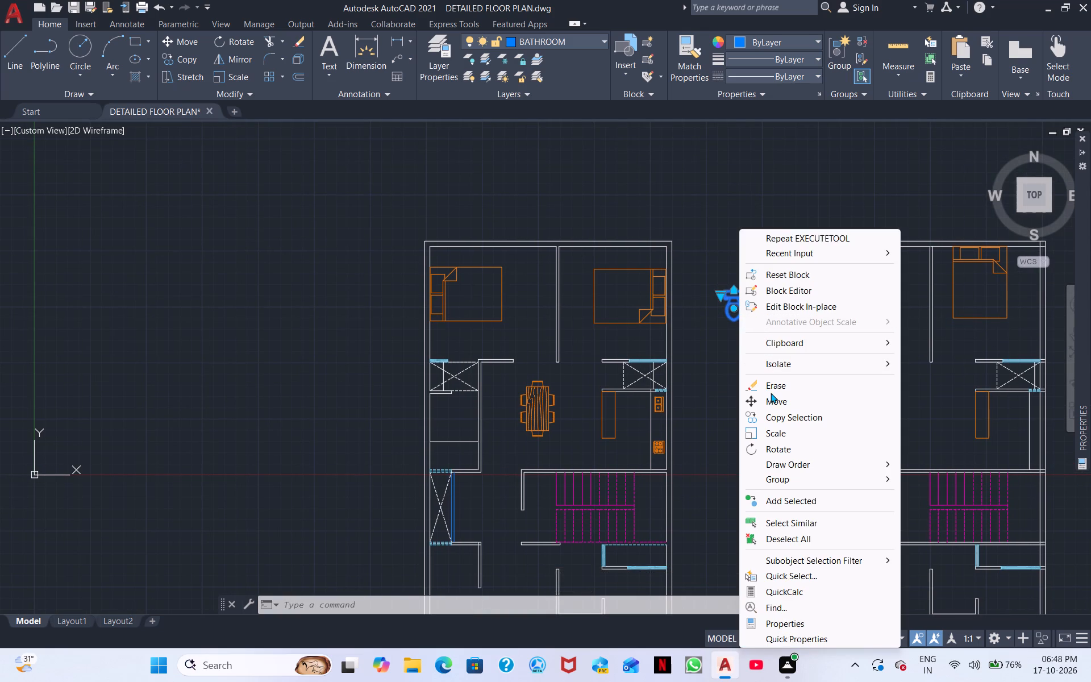
pyautogui.click(772, 398)
pyautogui.scroll(4, 734, 291)
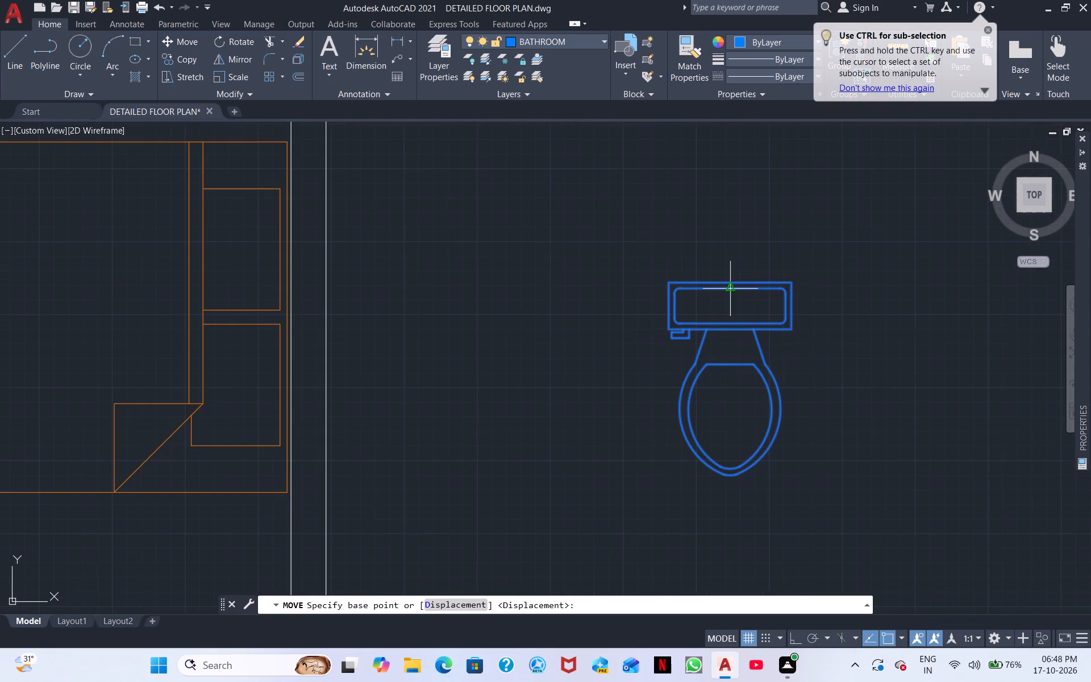
pyautogui.click(731, 285)
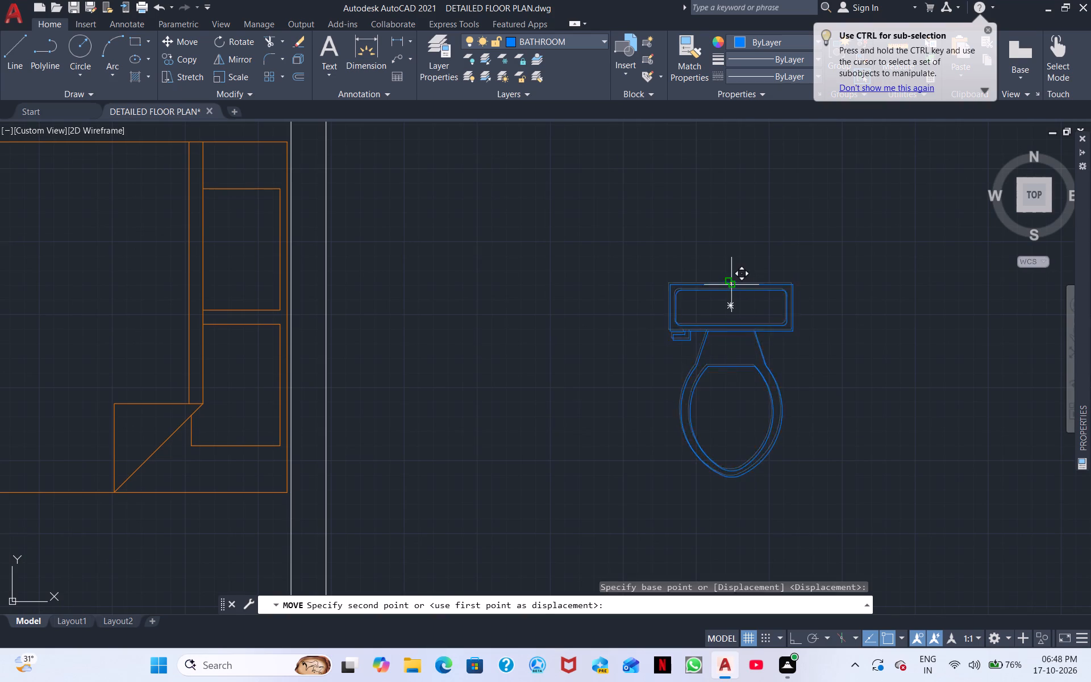
pyautogui.moveTo(486, 524); pyautogui.dragTo(732, 370, button='middle')
pyautogui.scroll(-2, 669, 416)
pyautogui.moveTo(270, 490); pyautogui.dragTo(587, 408, button='middle')
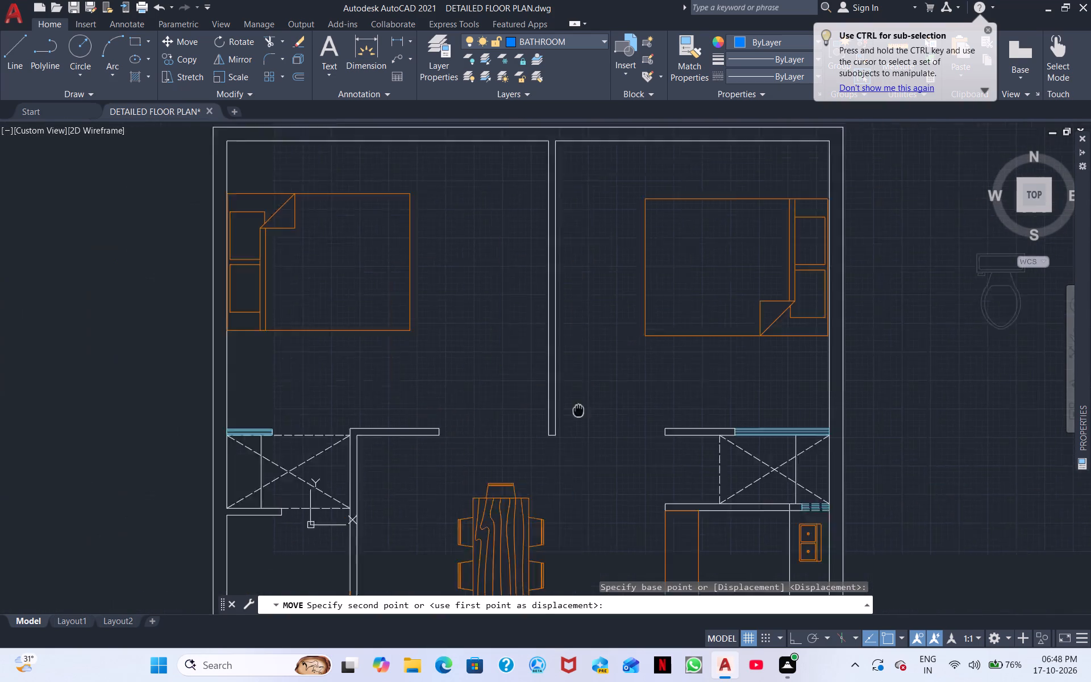
pyautogui.moveTo(587, 408); pyautogui.dragTo(713, 373, button='middle')
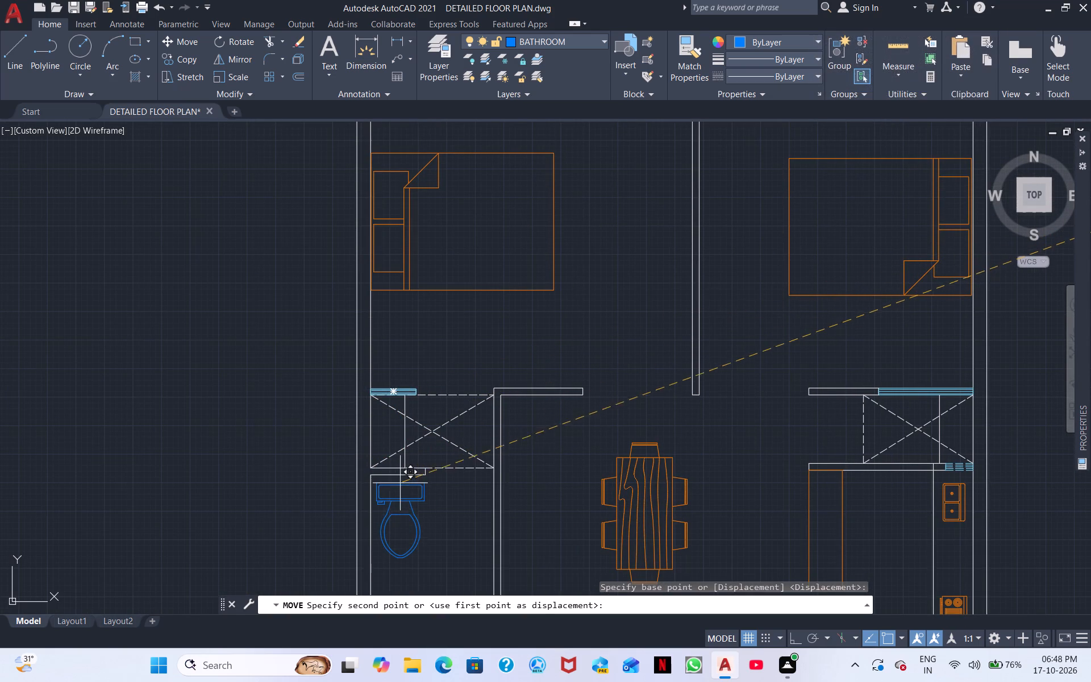
pyautogui.scroll(2, 401, 486)
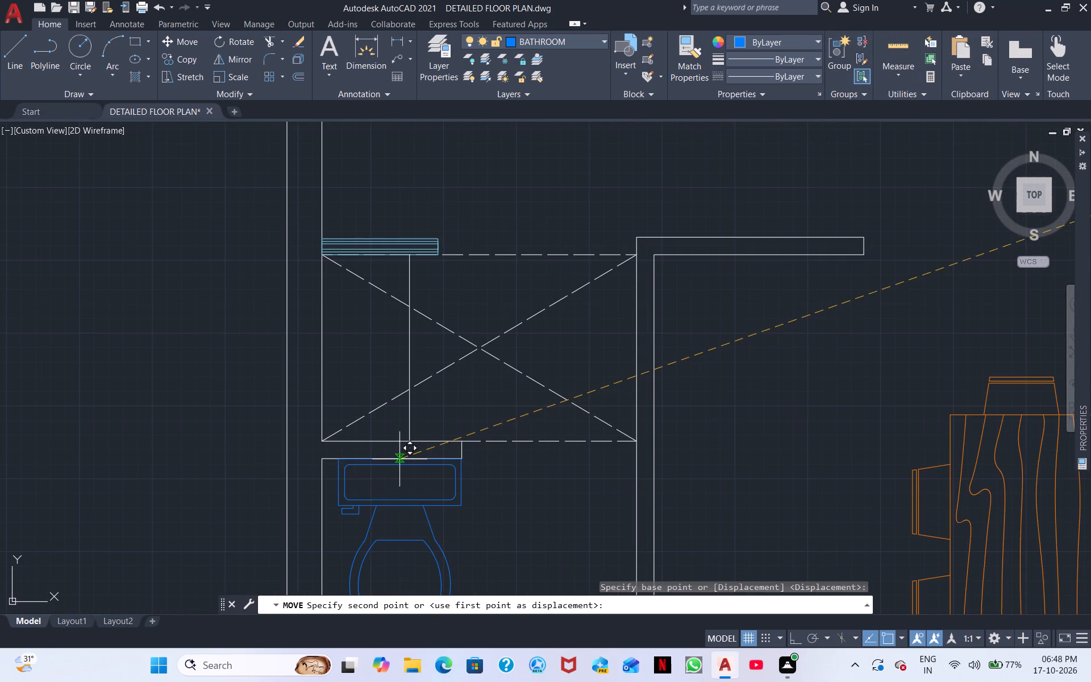
pyautogui.click(399, 459)
# Copy the toilet to the lower west bathroom of the same plan, its tank against the dashed ventilator south of the long shaft.
pyautogui.moveTo(426, 525); pyautogui.dragTo(439, 346, button='middle')
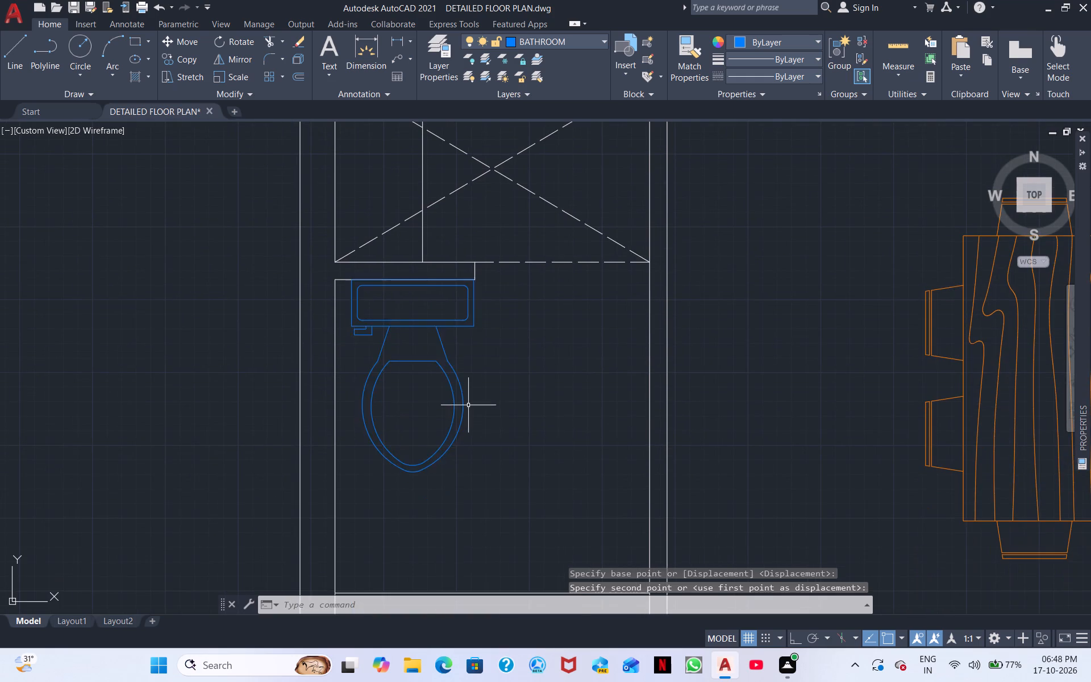
pyautogui.scroll(-1, 468, 405)
pyautogui.click(458, 445)
pyautogui.click(426, 381)
pyautogui.rightClick(426, 381)
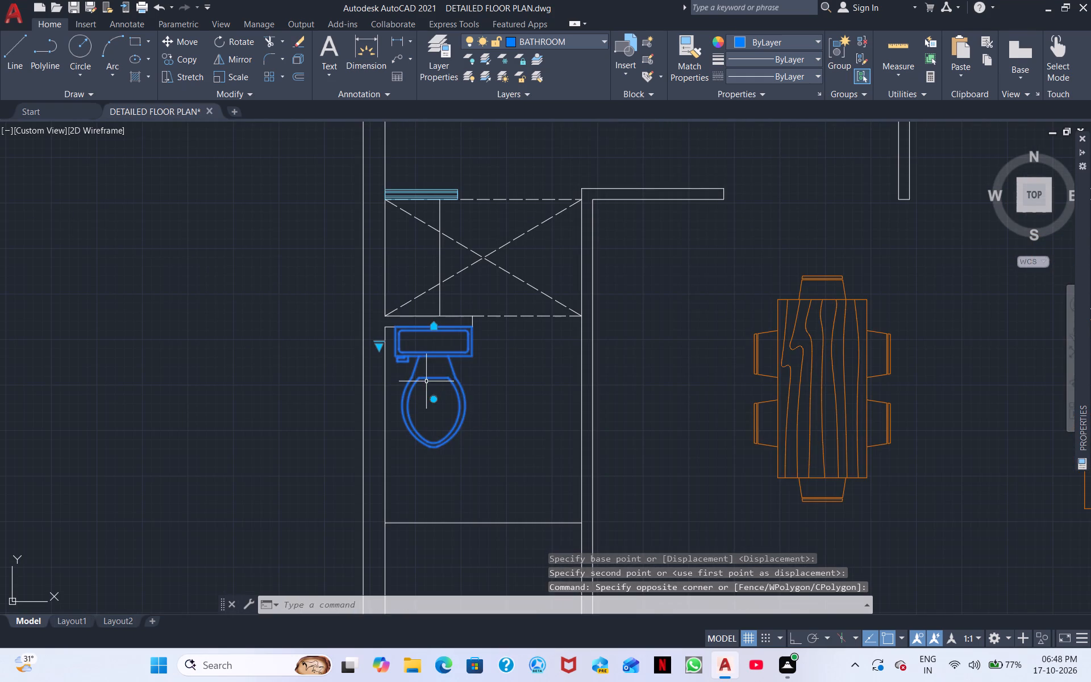
pyautogui.click(503, 421)
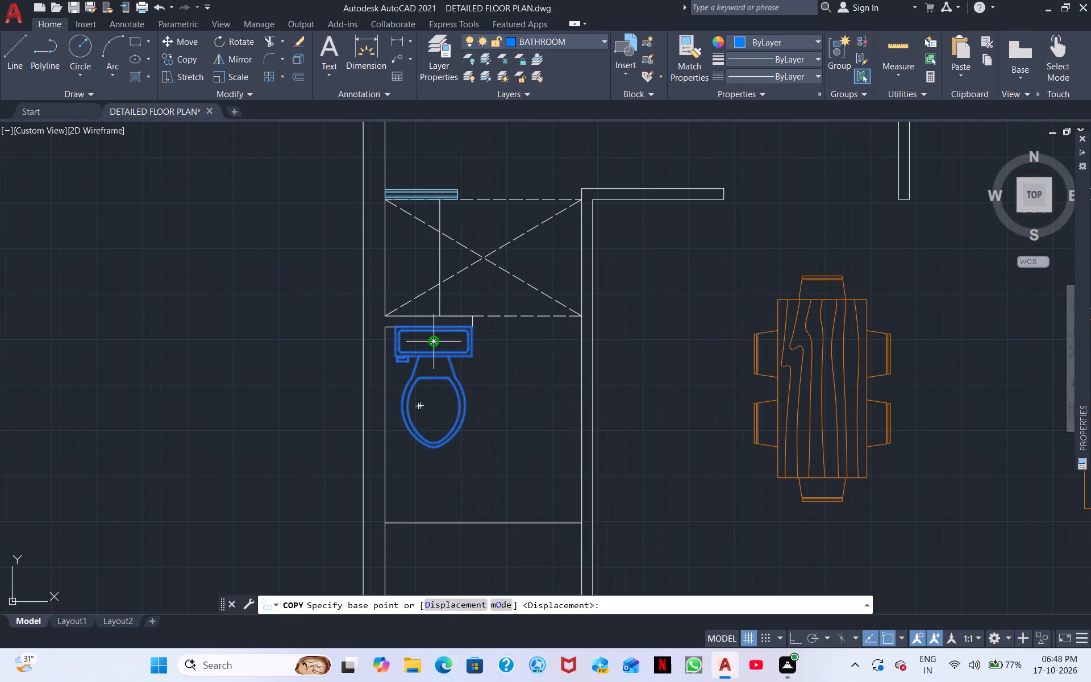
pyautogui.scroll(2, 431, 345)
pyautogui.click(431, 297)
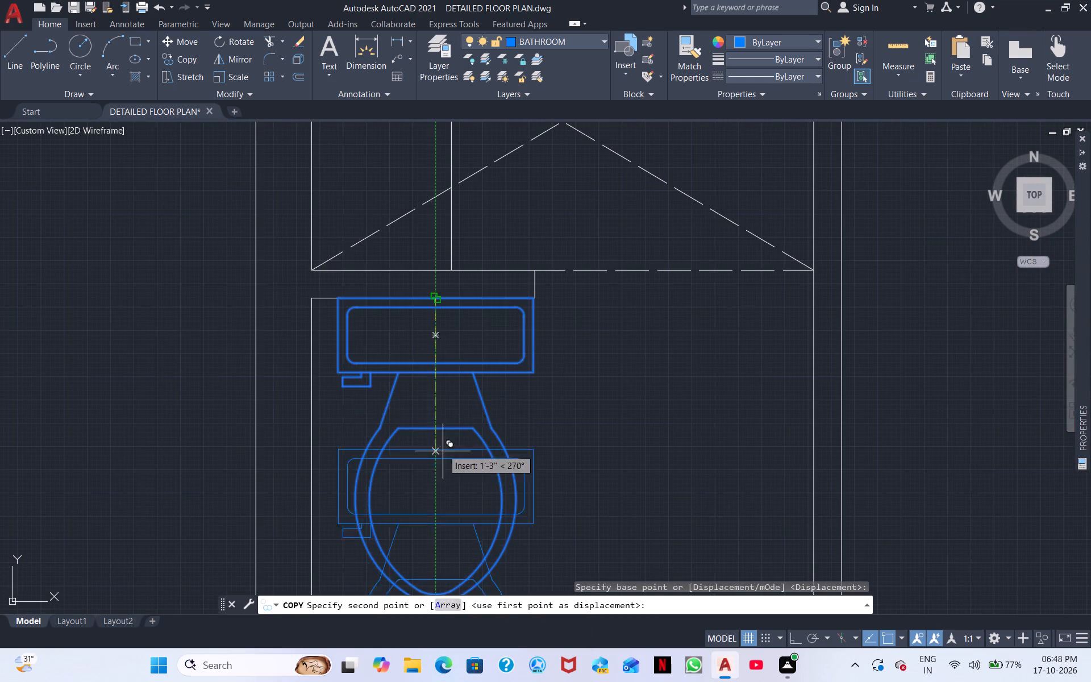
pyautogui.moveTo(443, 477); pyautogui.dragTo(440, 232, button='middle')
pyautogui.scroll(-3, 447, 241)
pyautogui.scroll(-2, 446, 393)
pyautogui.scroll(-1, 452, 446)
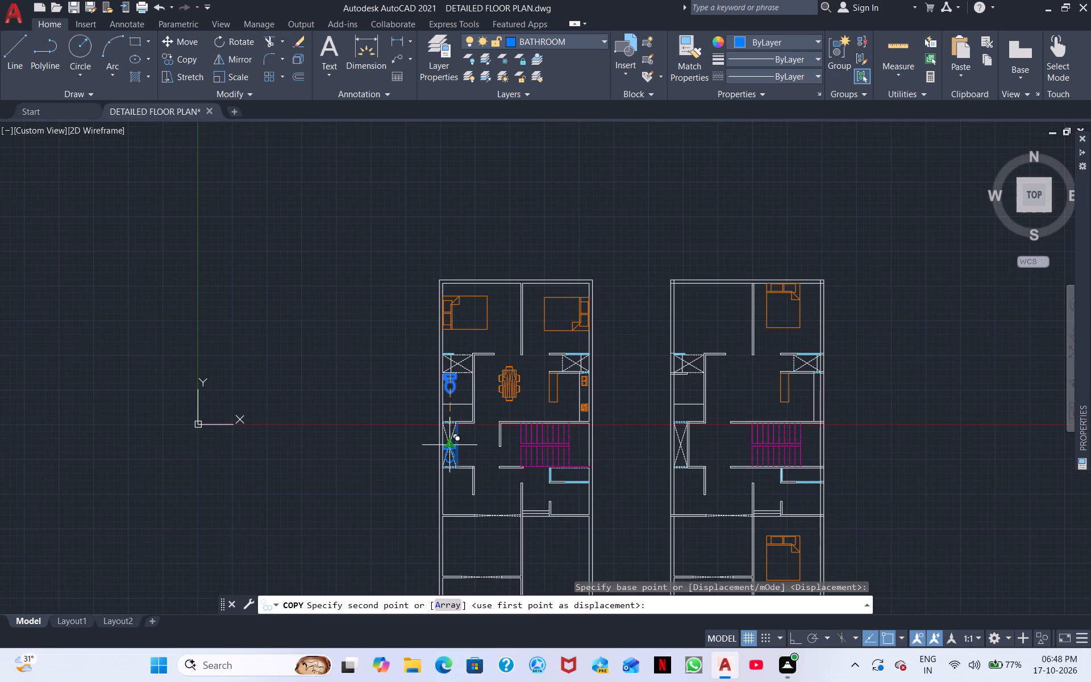
pyautogui.scroll(3, 490, 454)
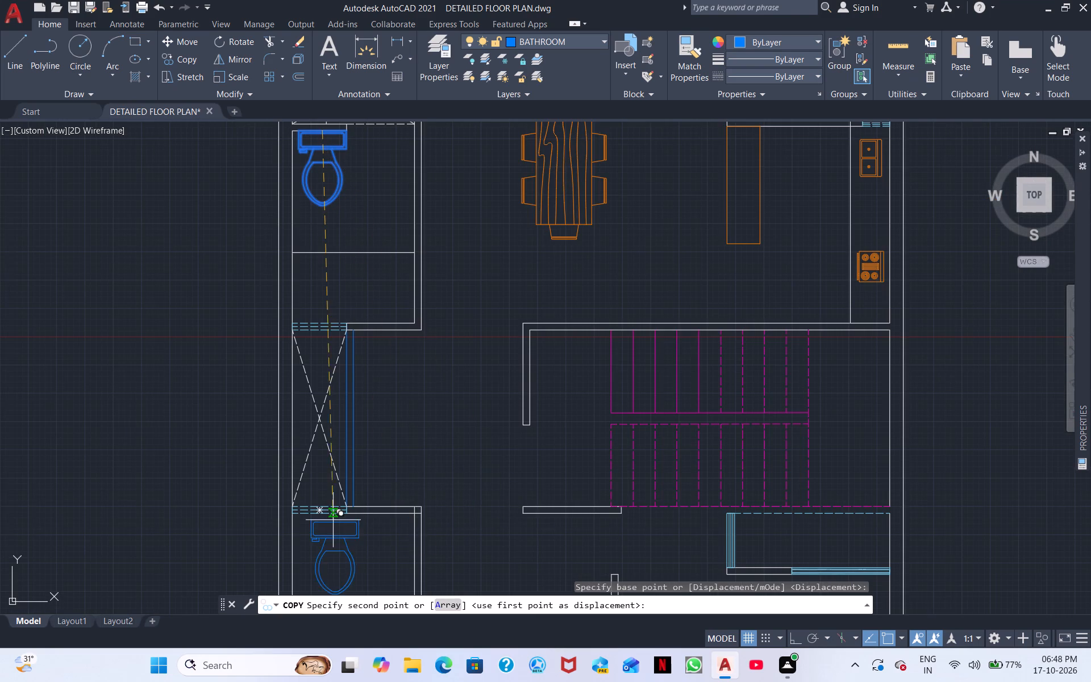
pyautogui.scroll(5, 328, 520)
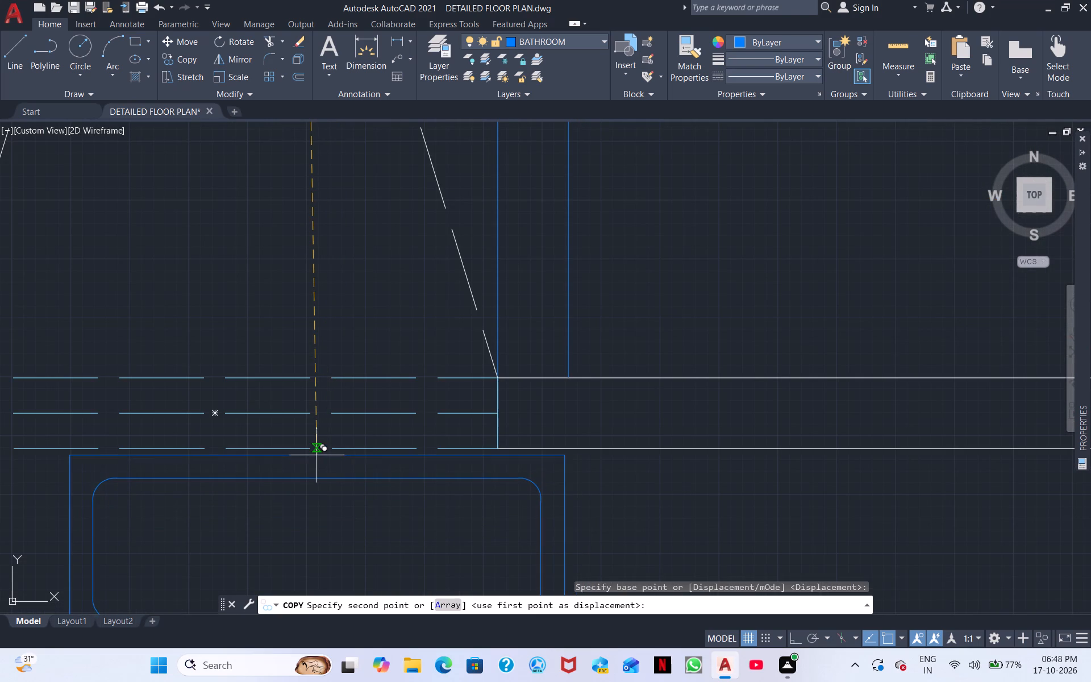
pyautogui.moveTo(302, 450); pyautogui.dragTo(492, 447, button='middle')
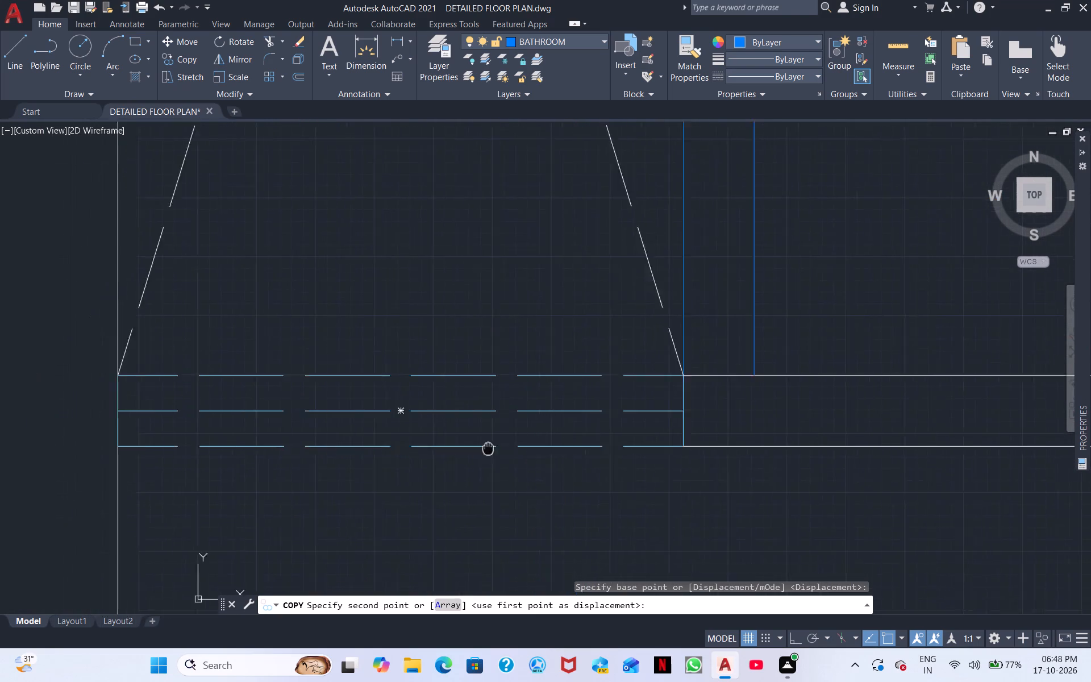
pyautogui.moveTo(492, 447); pyautogui.dragTo(663, 444, button='middle')
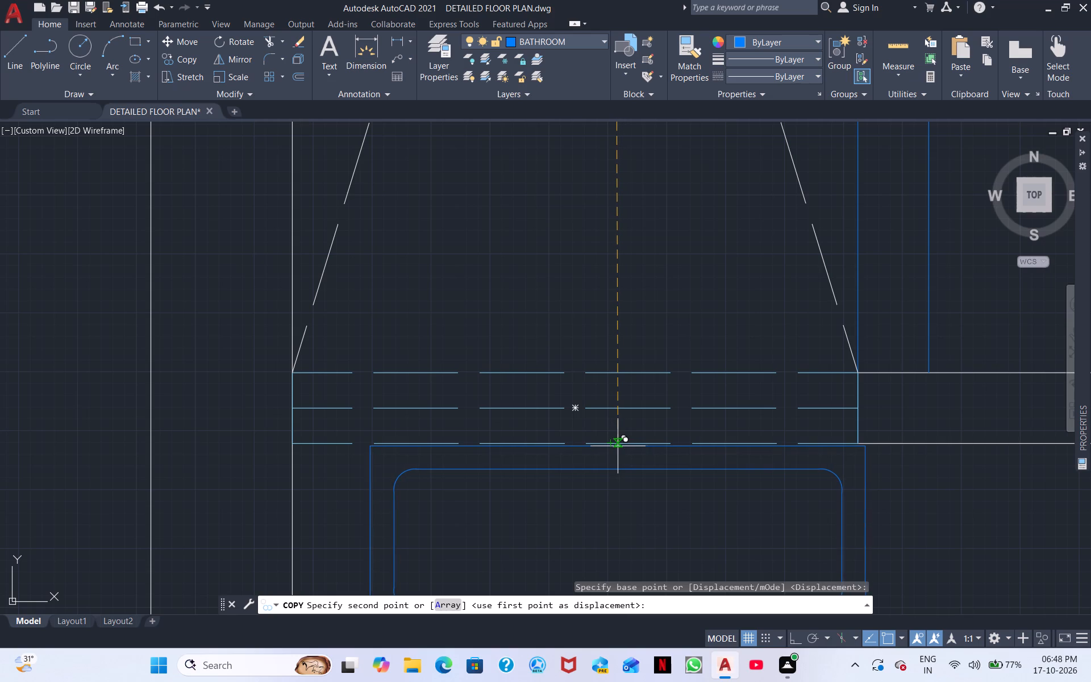
pyautogui.click(611, 446)
pyautogui.scroll(-2, 606, 517)
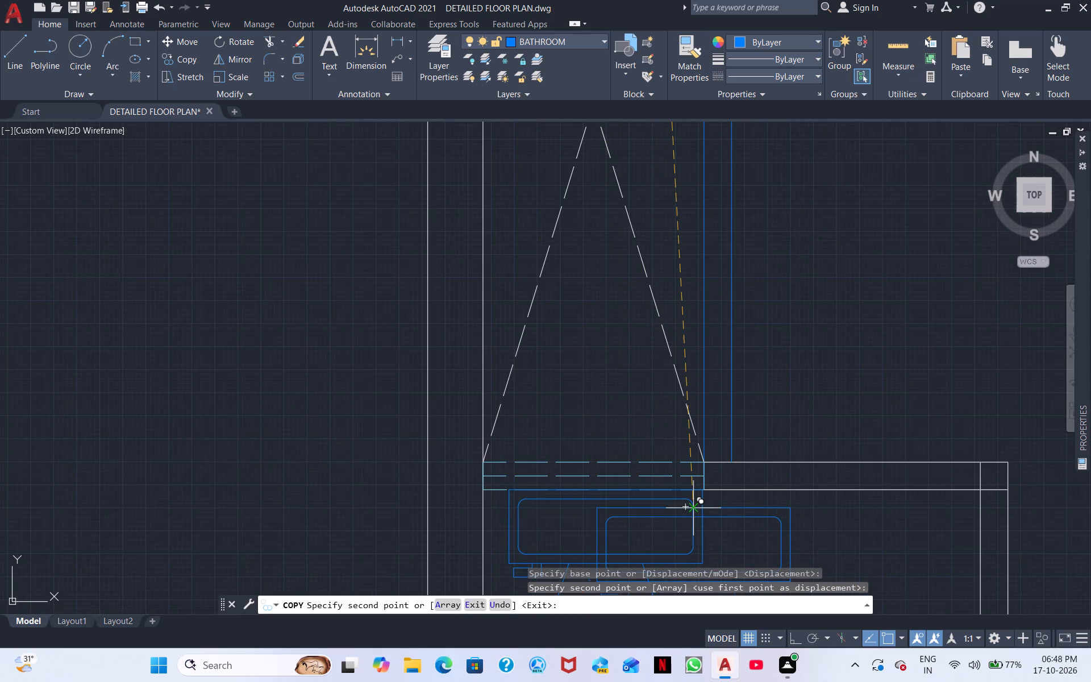
pyautogui.rightClick(692, 506)
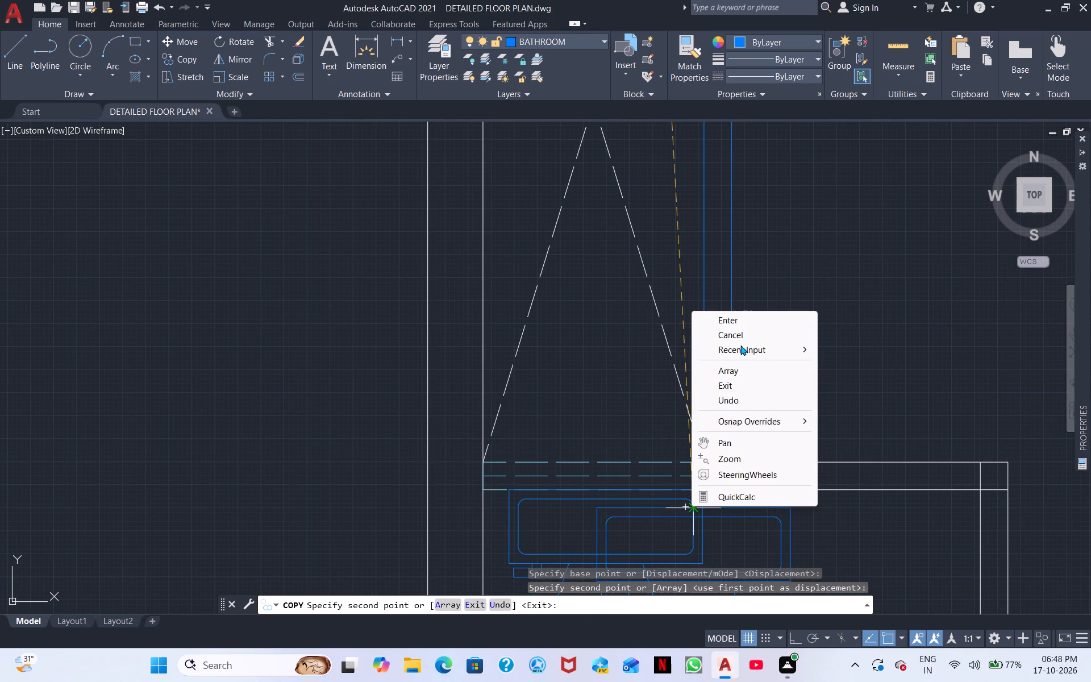
pyautogui.click(739, 340)
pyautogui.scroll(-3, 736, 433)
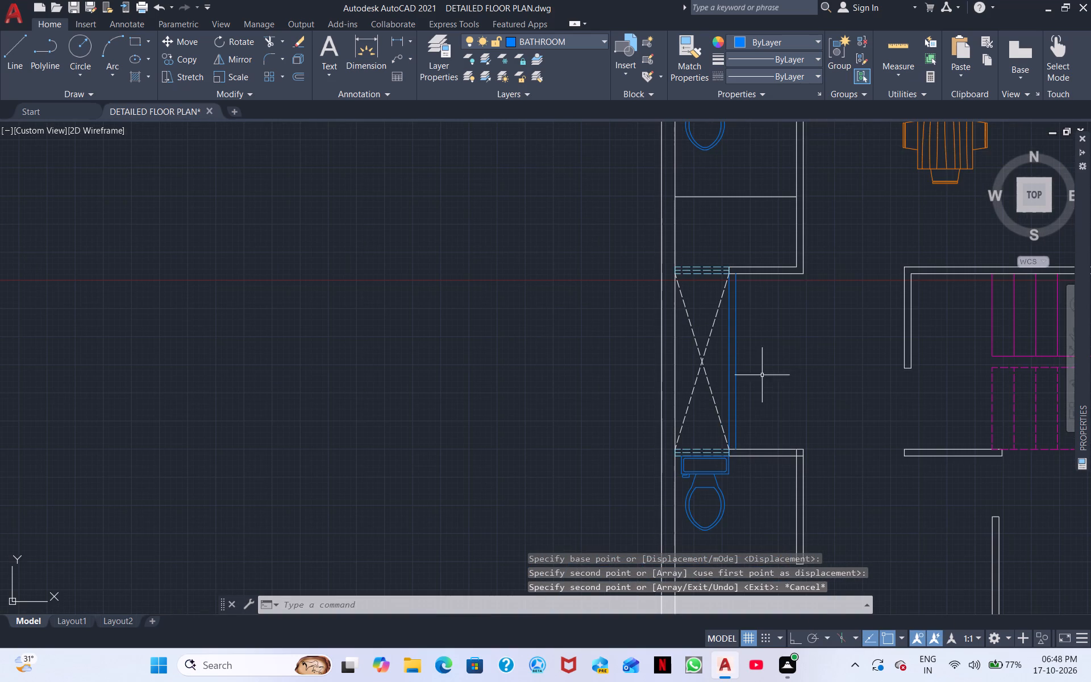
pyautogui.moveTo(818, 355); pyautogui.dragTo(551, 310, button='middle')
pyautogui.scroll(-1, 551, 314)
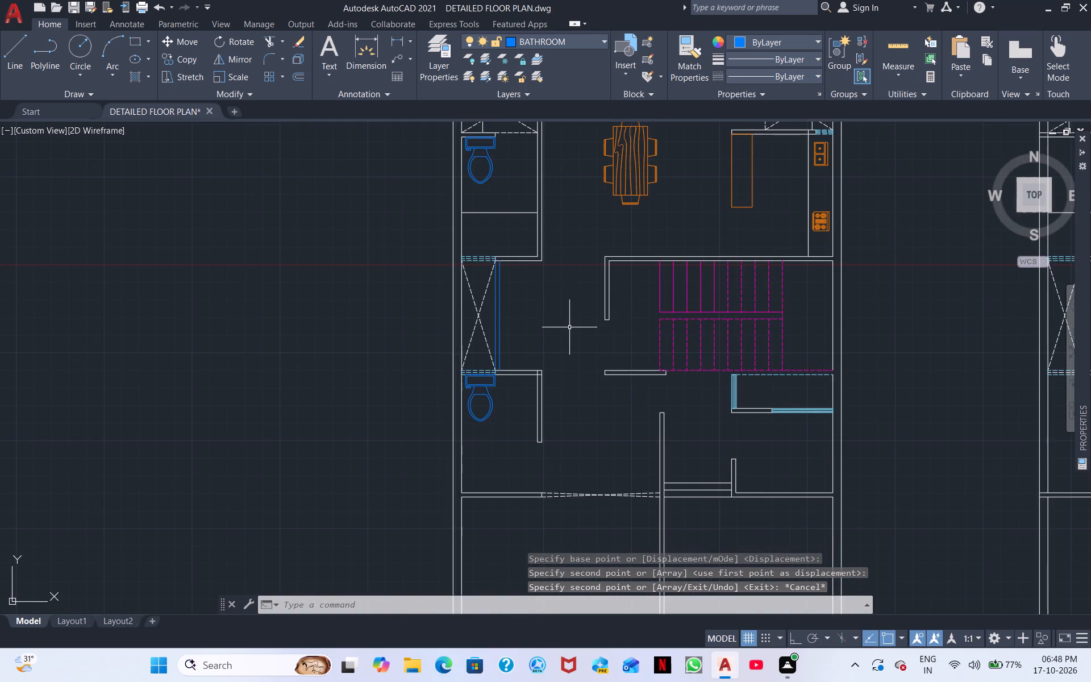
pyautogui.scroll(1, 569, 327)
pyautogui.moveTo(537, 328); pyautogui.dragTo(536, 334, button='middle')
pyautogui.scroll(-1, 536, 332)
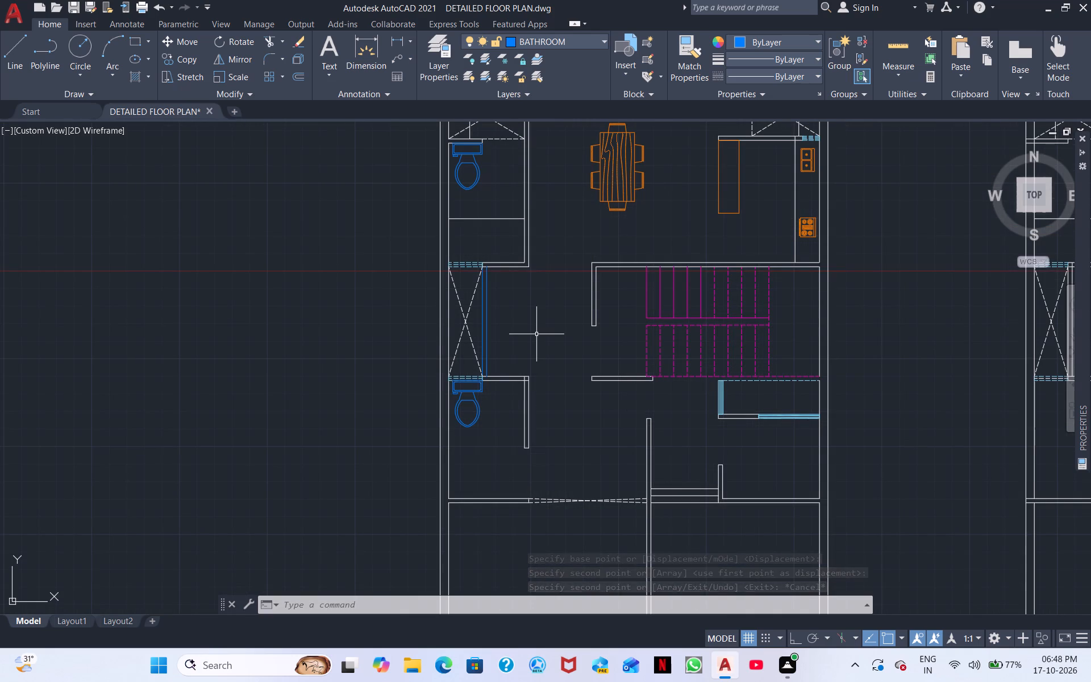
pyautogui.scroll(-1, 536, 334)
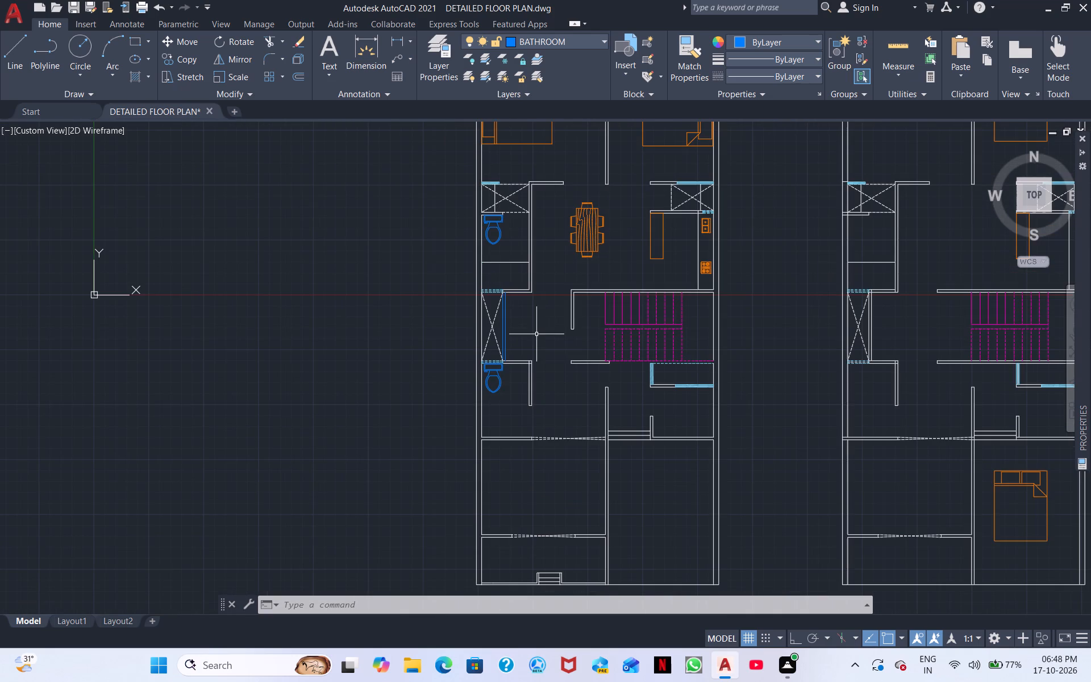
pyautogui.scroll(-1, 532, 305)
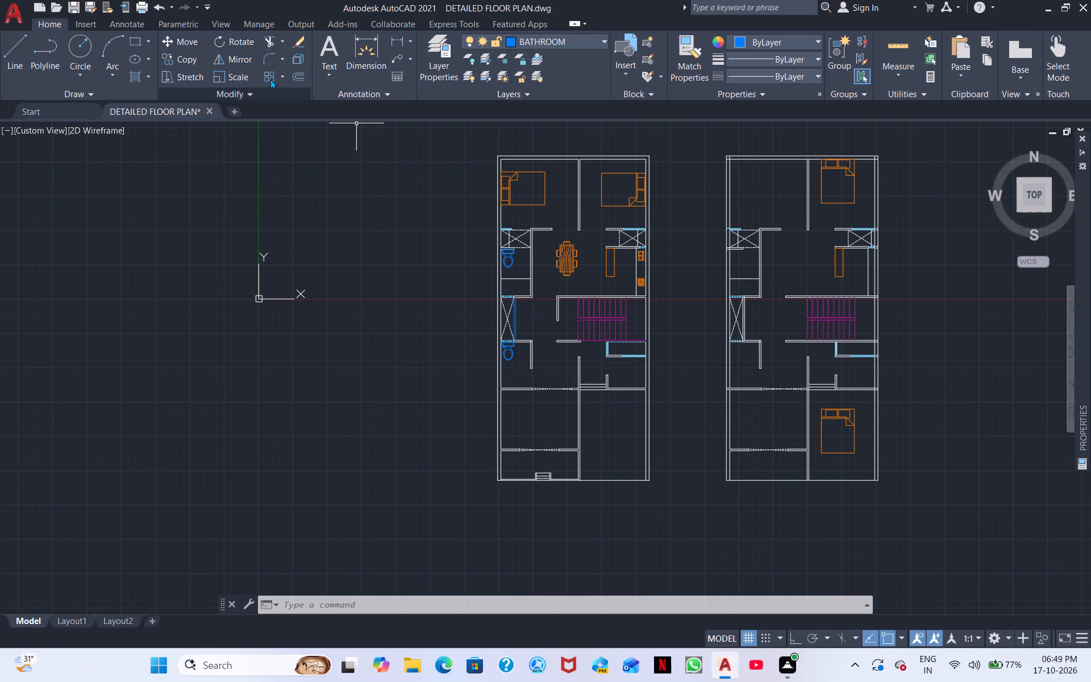
# Draw a narrow upright ellipse from its center in the open space northwest of the west plan's dining table.
pyautogui.click(136, 60)
pyautogui.scroll(3, 351, 244)
pyautogui.moveTo(422, 239); pyautogui.dragTo(0, 267, button='middle')
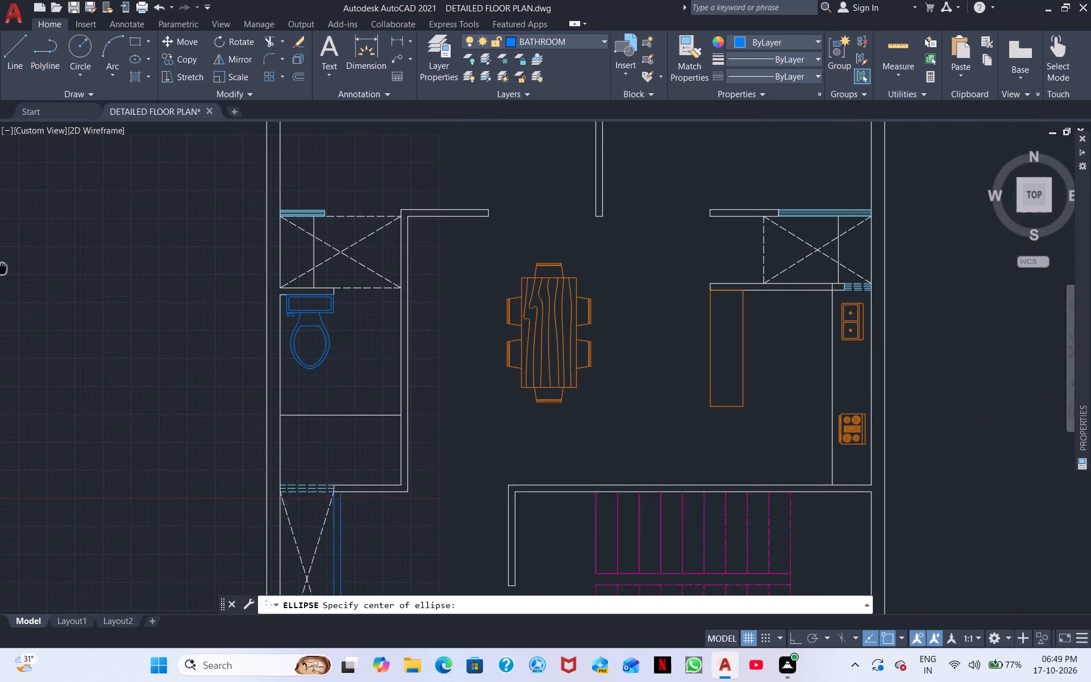
pyautogui.moveTo(0, 267); pyautogui.dragTo(0, 269, button='middle')
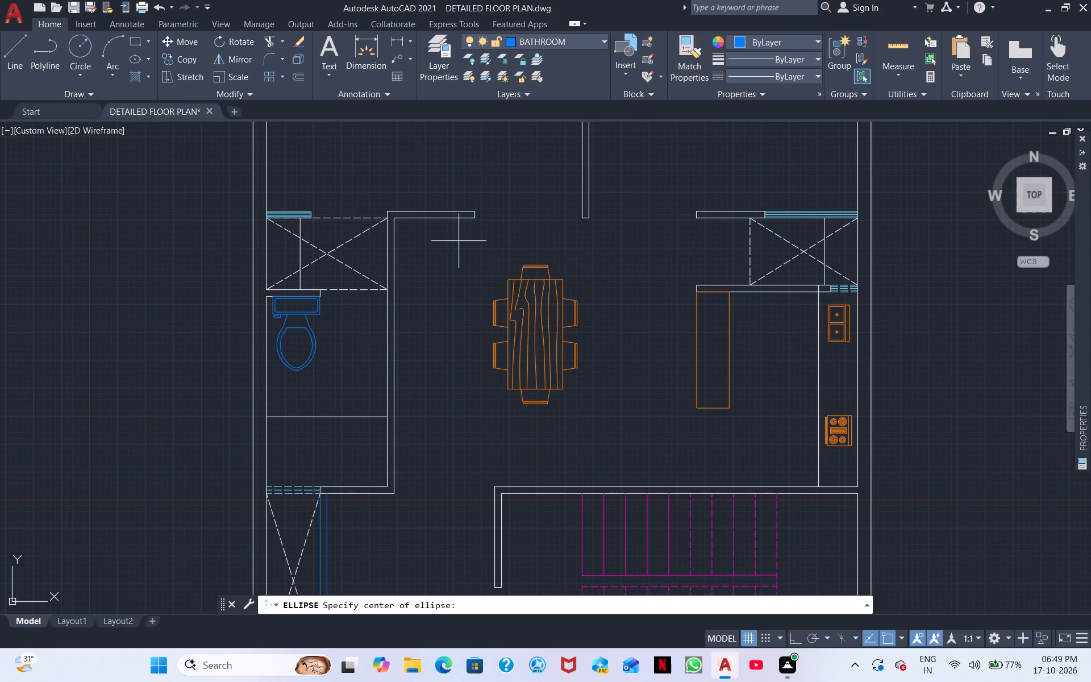
pyautogui.click(459, 240)
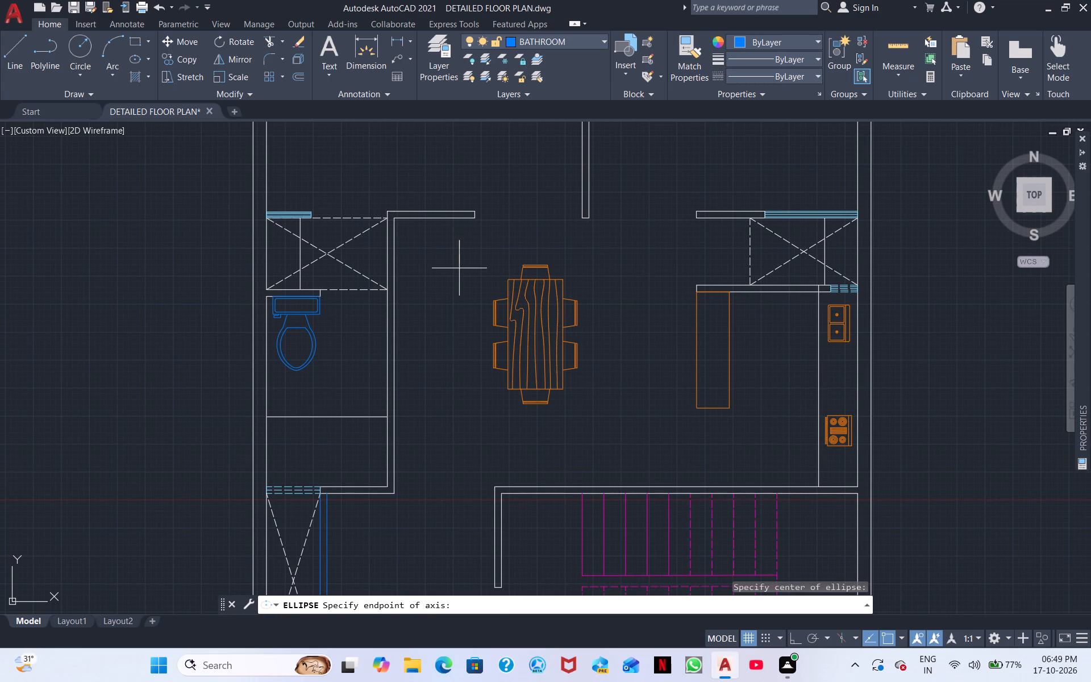
pyautogui.click(459, 268)
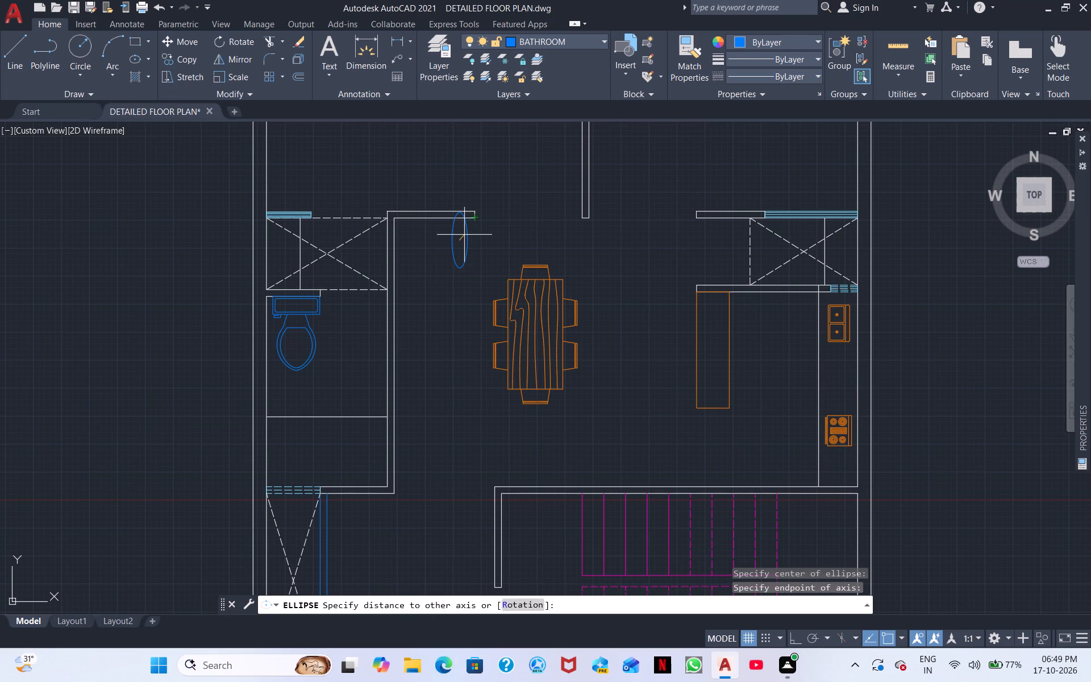
pyautogui.click(465, 235)
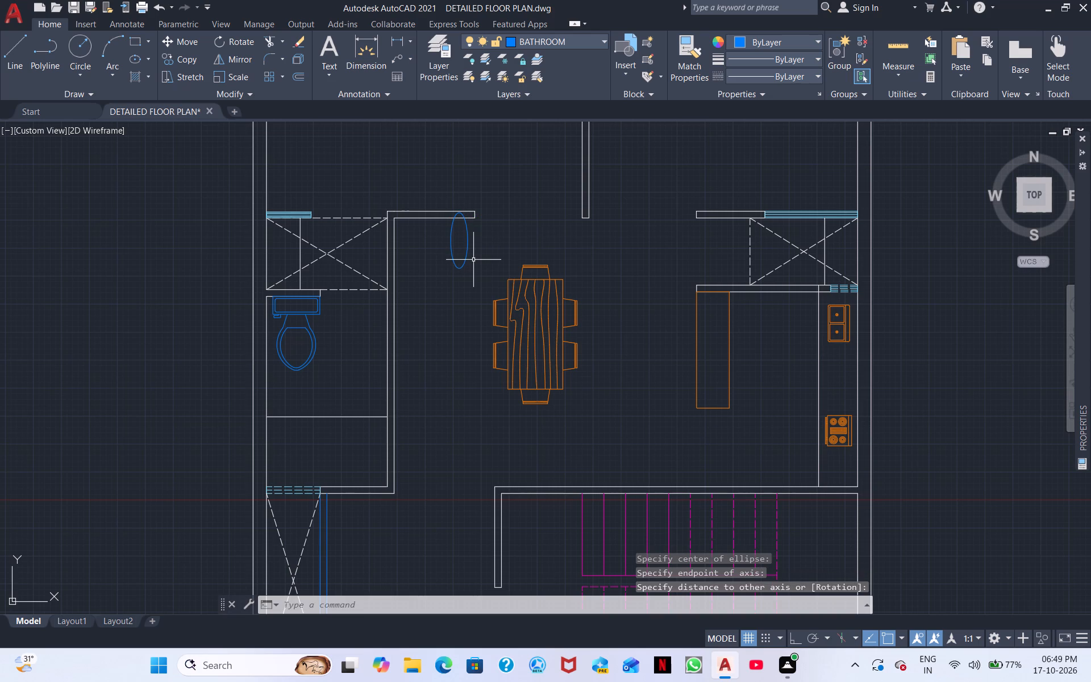
# Copy the ellipse by its center into the narrow strips at the outer ends of the west plan's two upper crossed shafts.
pyautogui.click(470, 265)
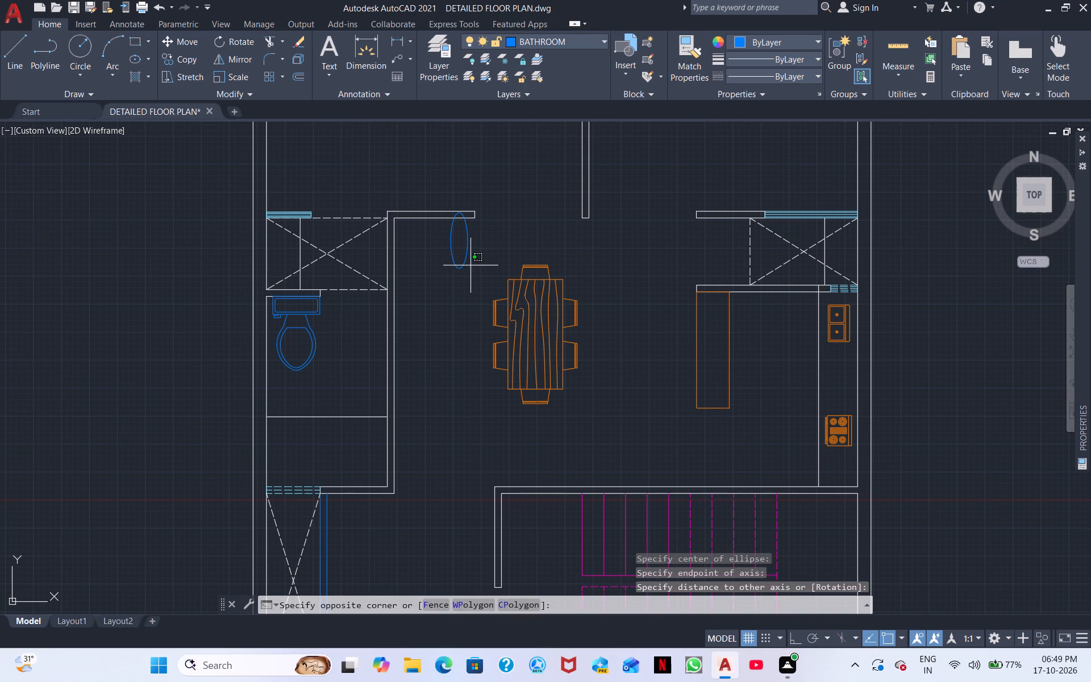
pyautogui.click(461, 249)
pyautogui.rightClick(461, 249)
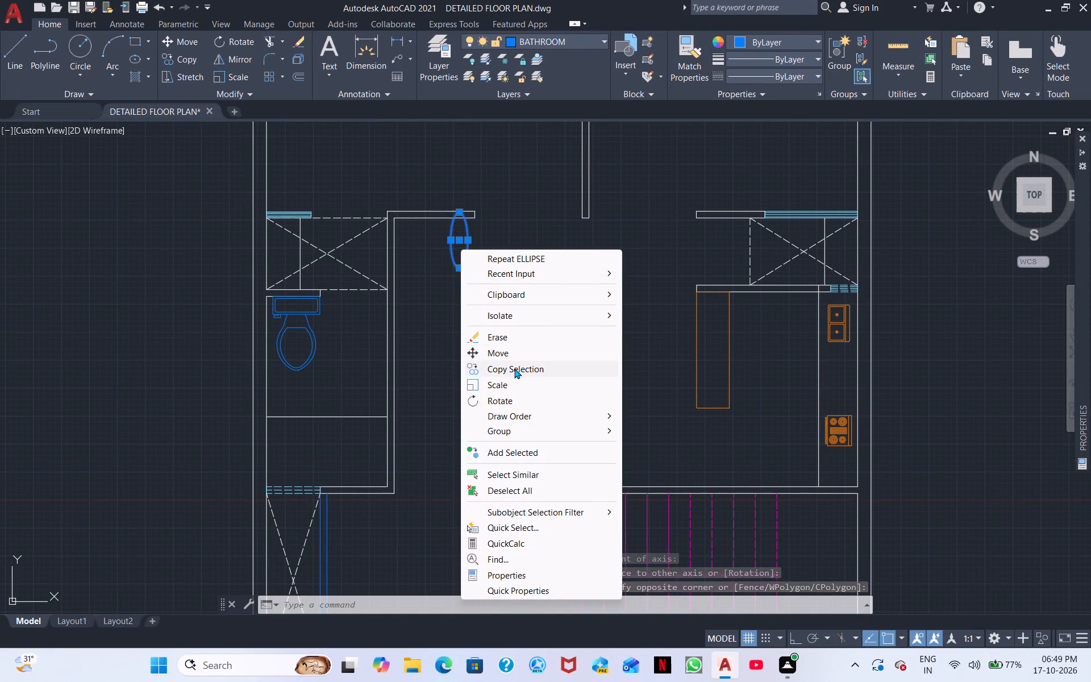
pyautogui.click(514, 368)
pyautogui.click(455, 240)
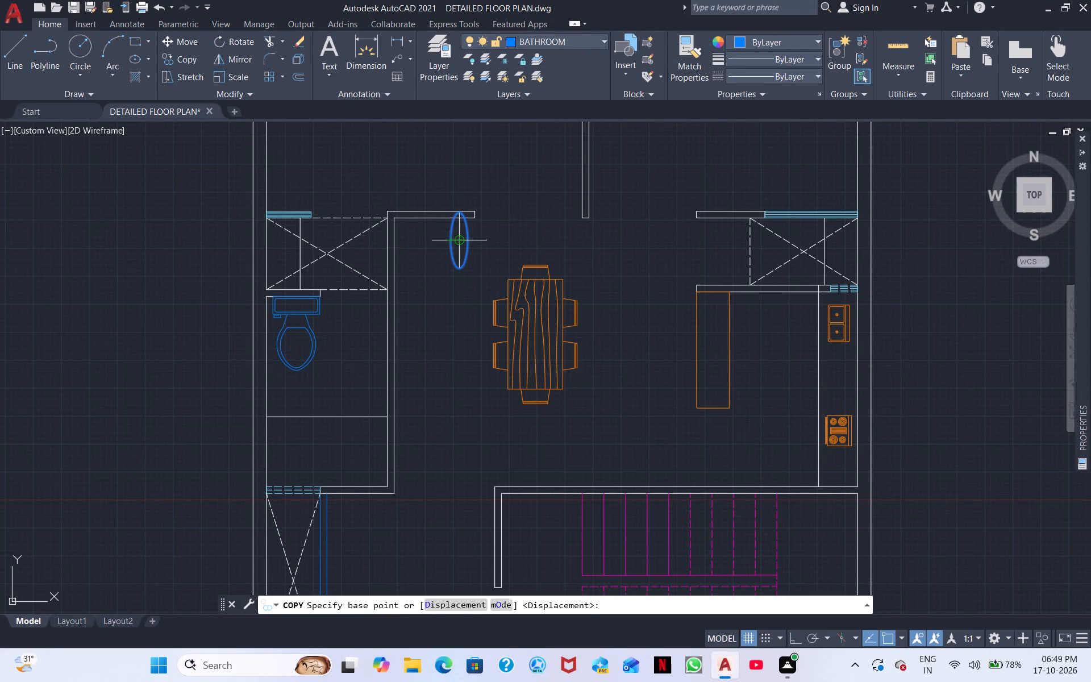
pyautogui.click(284, 257)
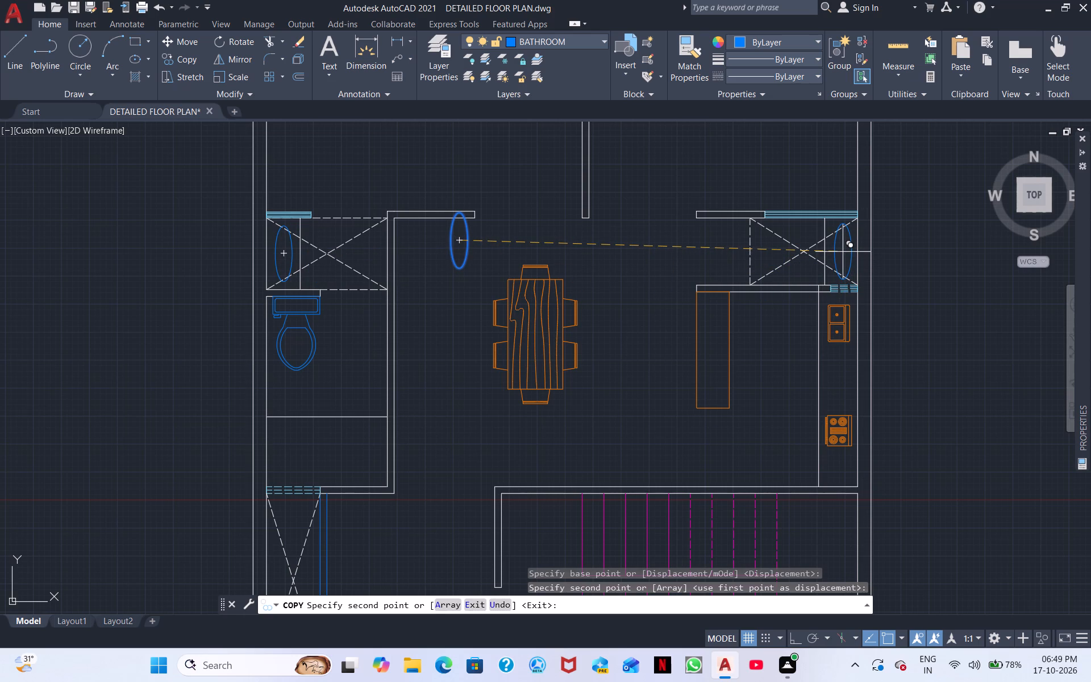
pyautogui.click(843, 252)
pyautogui.rightClick(515, 241)
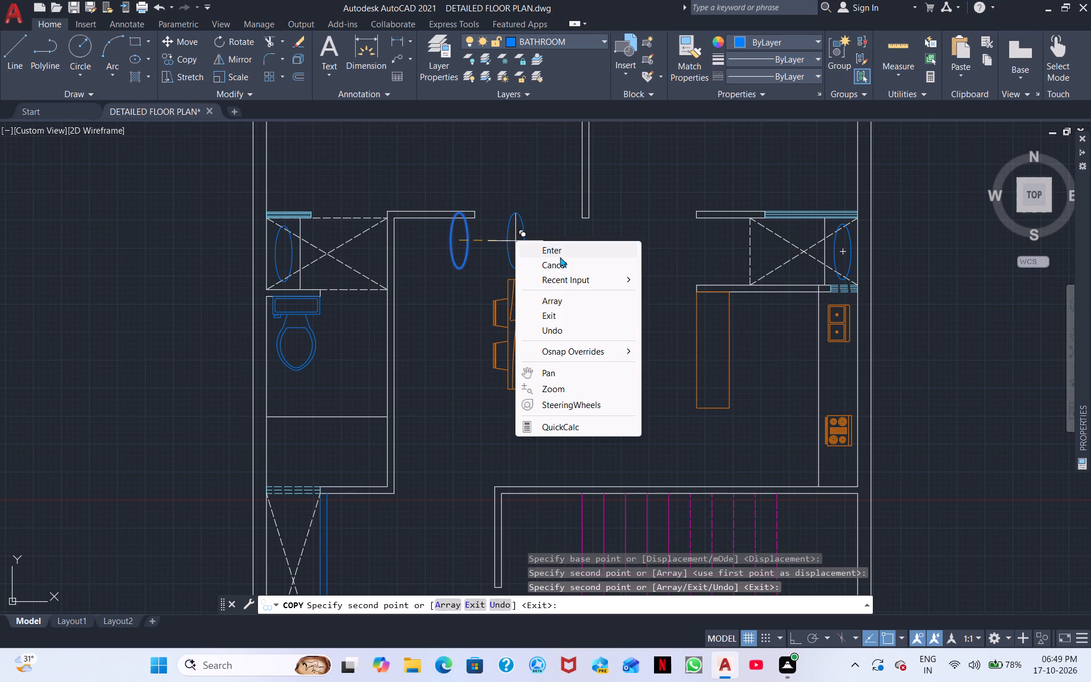
pyautogui.click(561, 260)
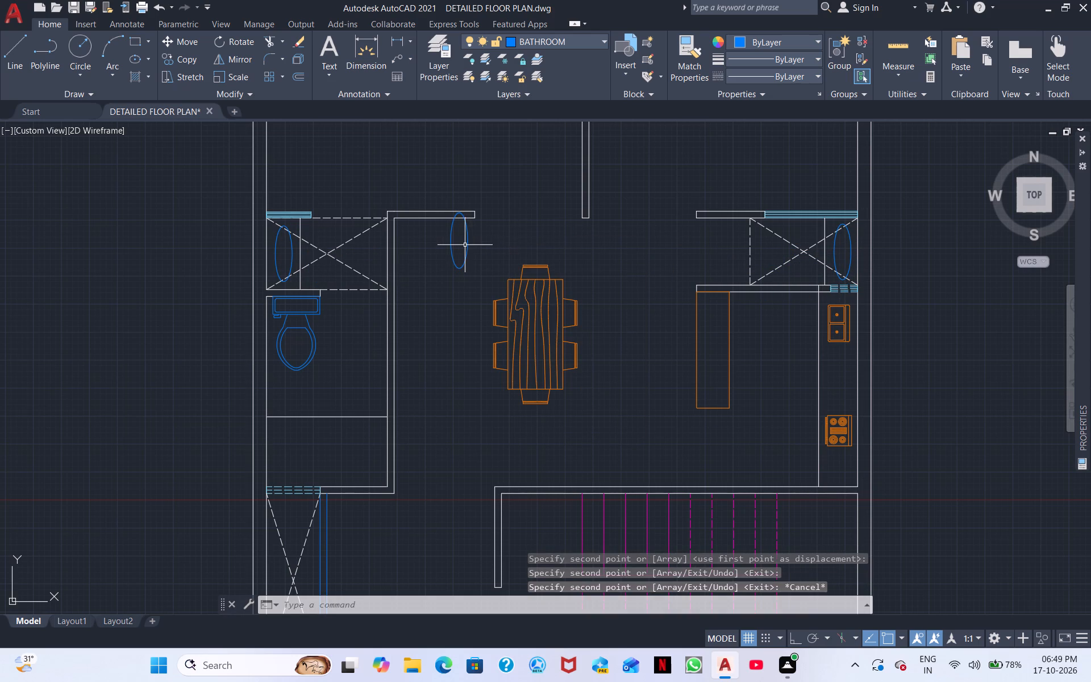
# Erase the original ellipse northwest of the dining table.
pyautogui.click(467, 243)
pyautogui.rightClick(485, 242)
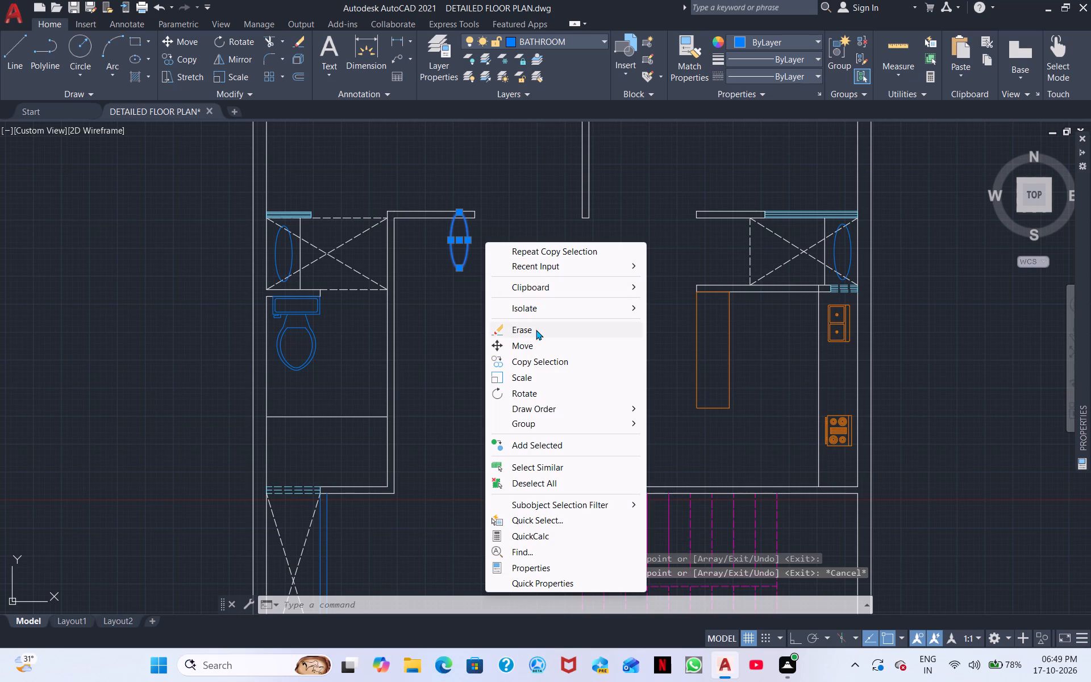
pyautogui.click(537, 328)
# Put the double side lines of the west plan's front entrance steps and the adjoining inner front-wall lines on the BATHROOM layer.
pyautogui.scroll(-2, 448, 288)
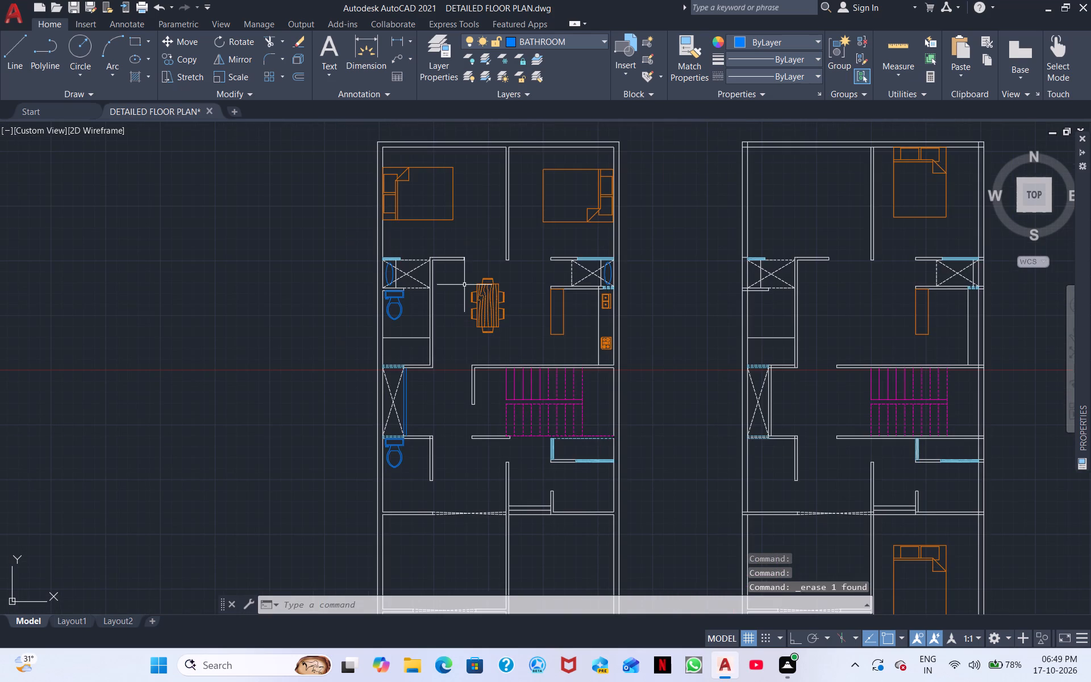
pyautogui.scroll(1, 439, 288)
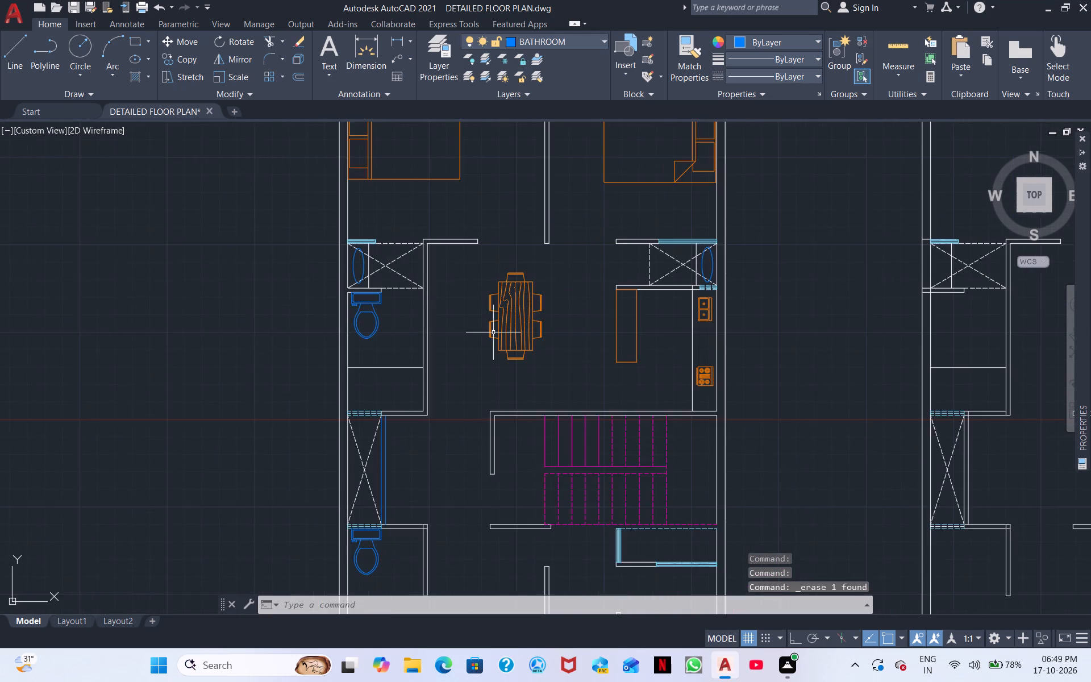
pyautogui.moveTo(493, 332); pyautogui.dragTo(504, 235, button='middle')
pyautogui.moveTo(496, 277); pyautogui.dragTo(522, 185, button='middle')
pyautogui.moveTo(514, 239); pyautogui.dragTo(524, 206, button='middle')
pyautogui.moveTo(534, 260); pyautogui.dragTo(529, 223, button='middle')
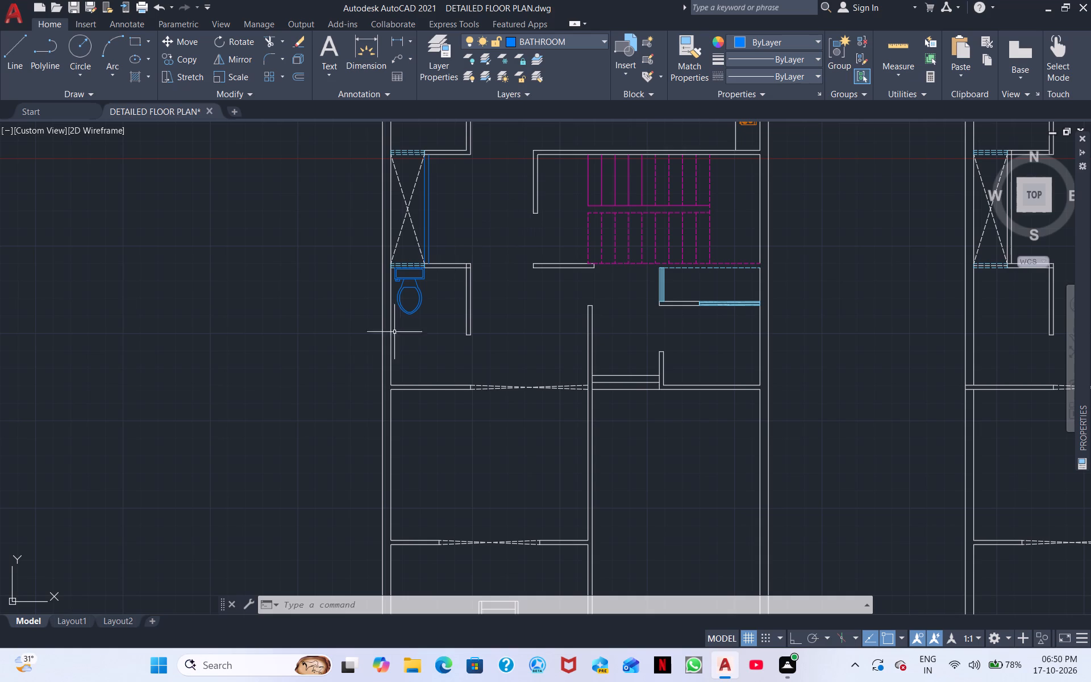
pyautogui.moveTo(468, 453); pyautogui.dragTo(416, 222, button='middle')
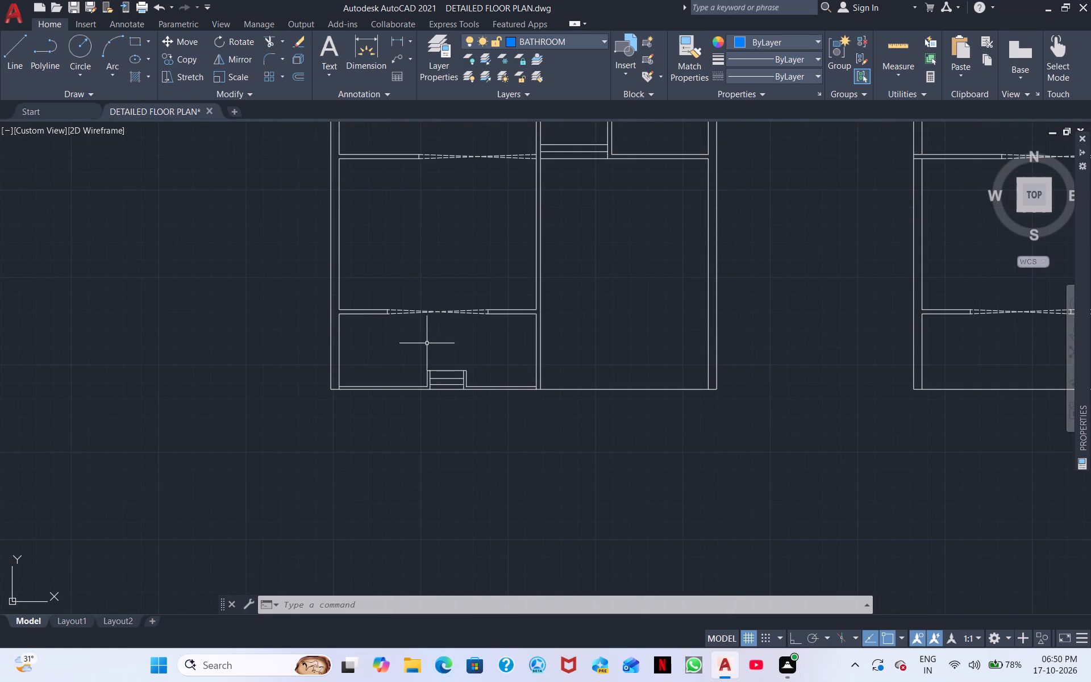
pyautogui.scroll(1, 427, 343)
pyautogui.scroll(2, 482, 347)
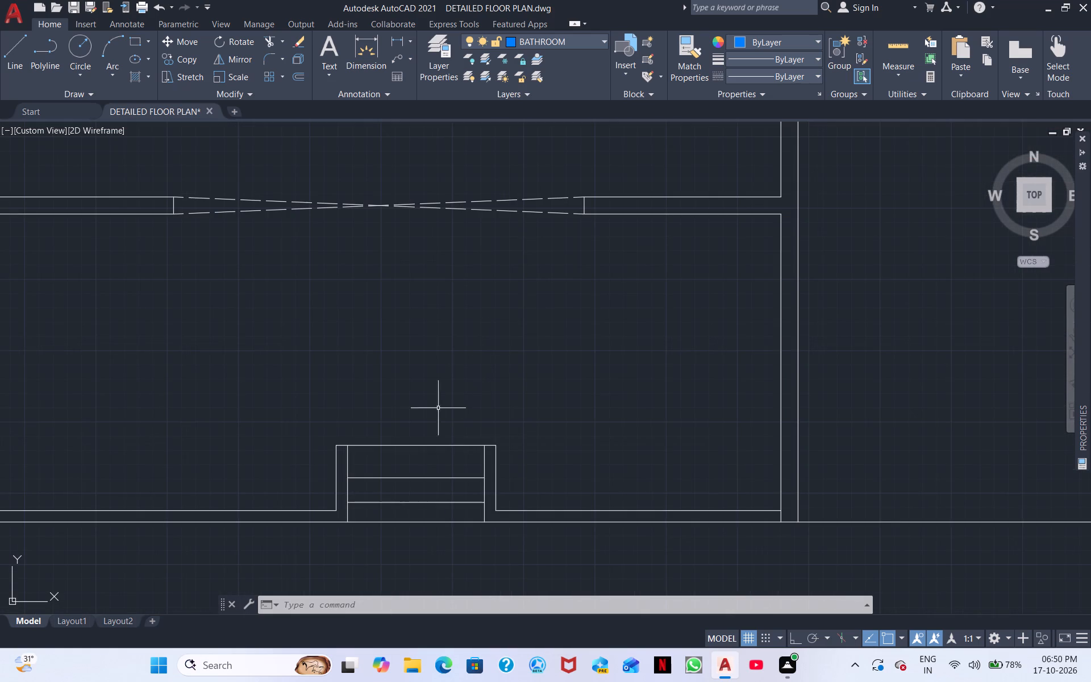
pyautogui.click(346, 461)
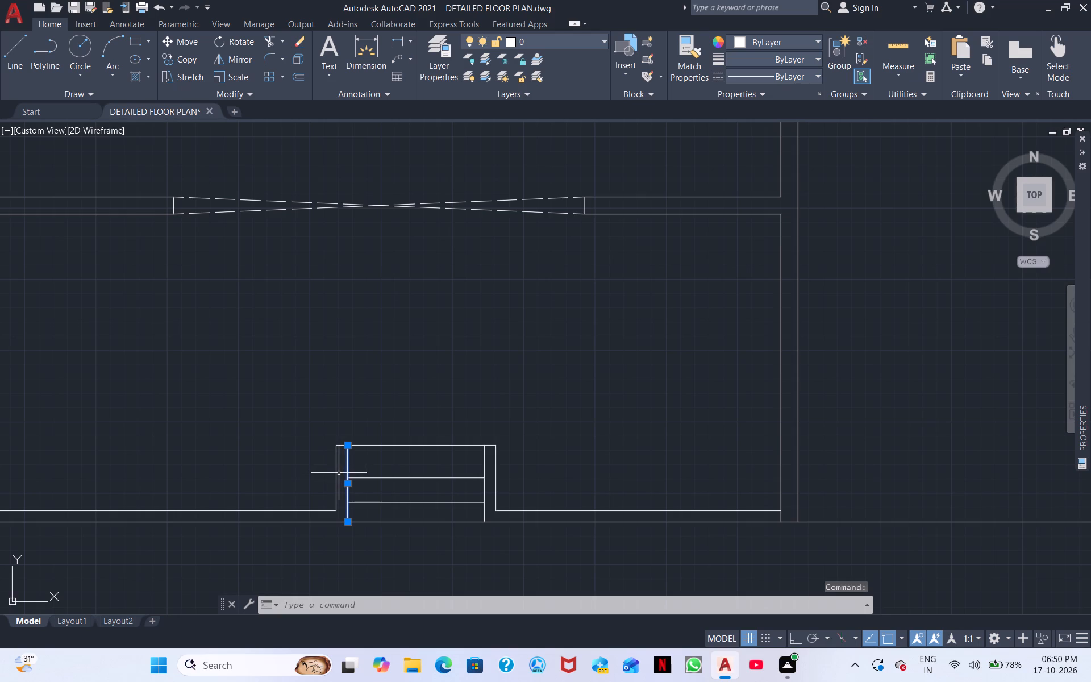
pyautogui.click(336, 476)
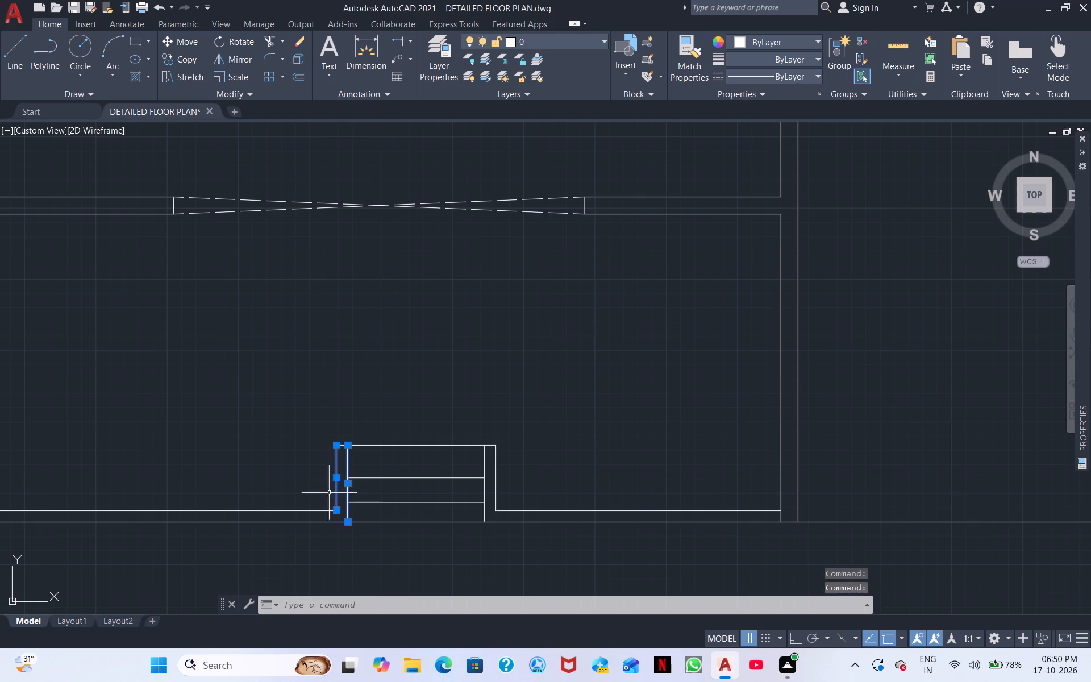
pyautogui.click(307, 511)
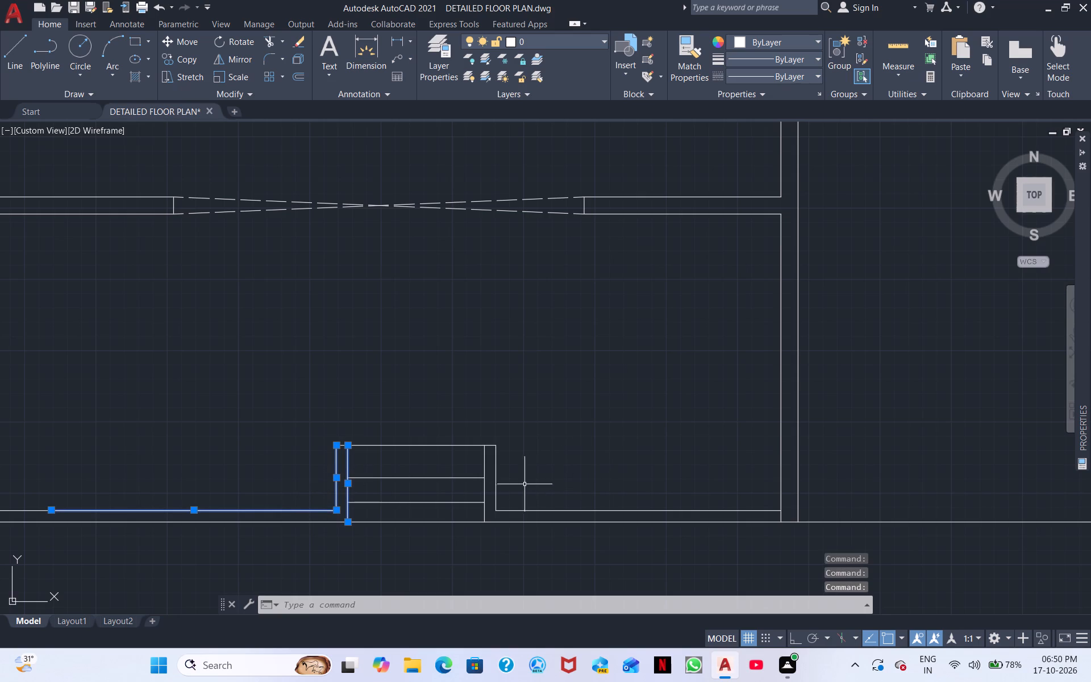
pyautogui.click(497, 488)
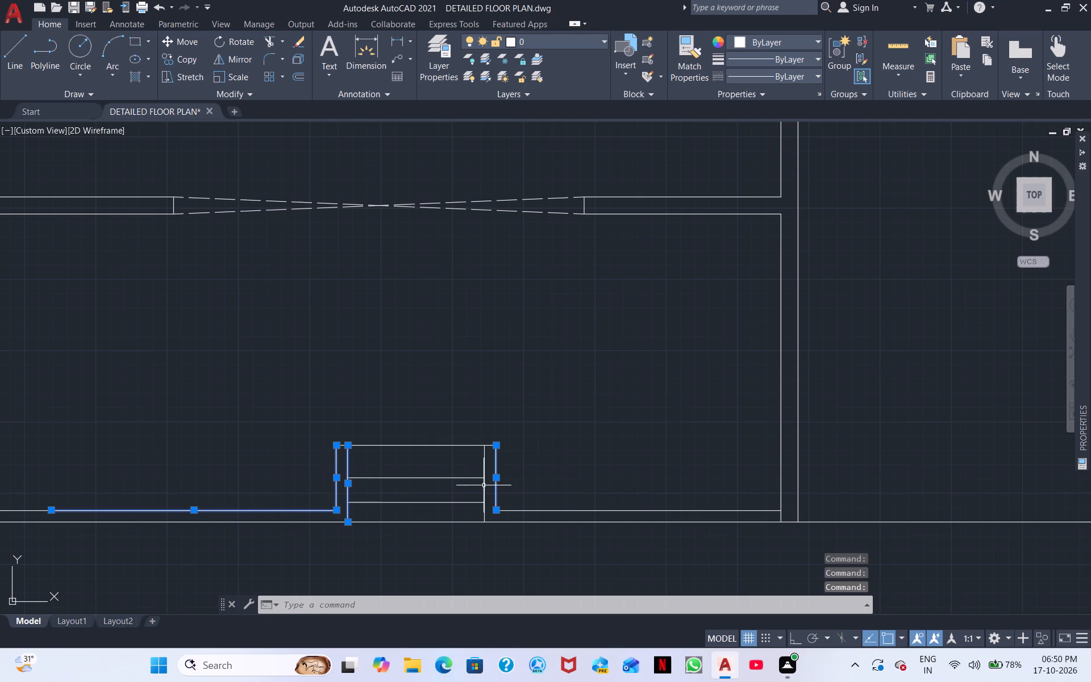
pyautogui.click(484, 485)
pyautogui.click(544, 510)
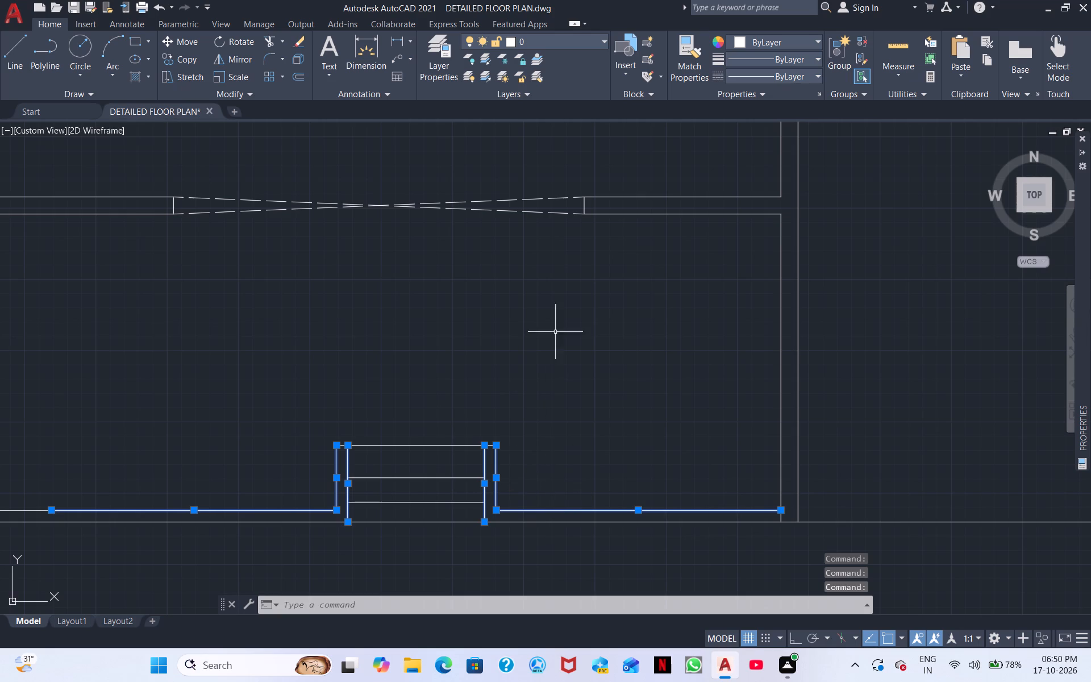
pyautogui.click(581, 41)
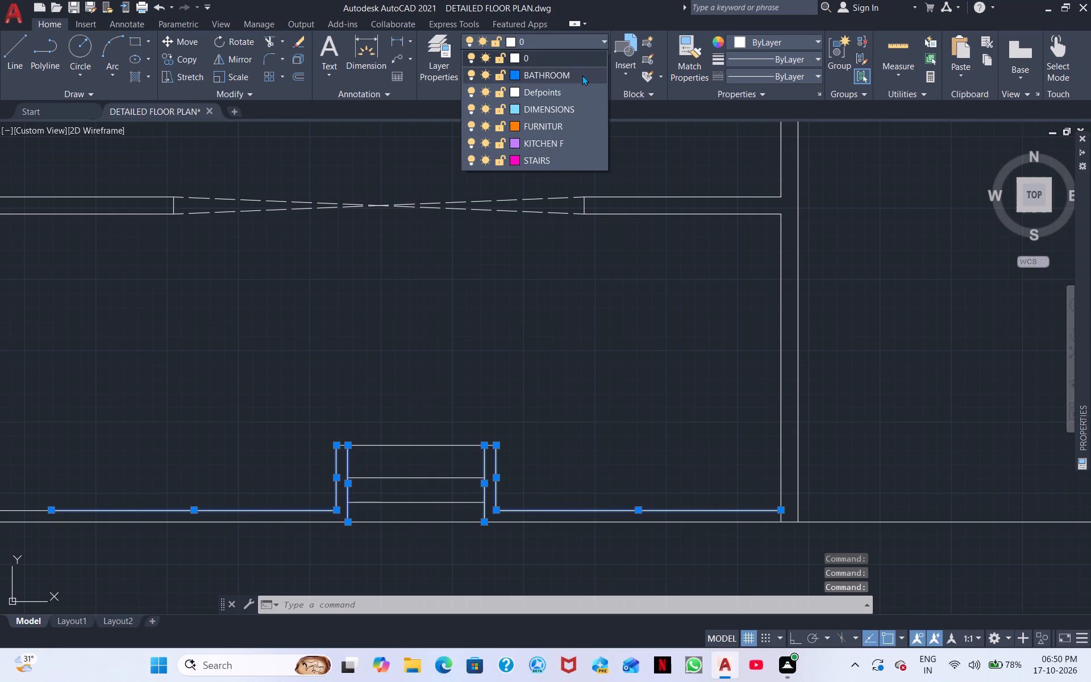
pyautogui.click(577, 74)
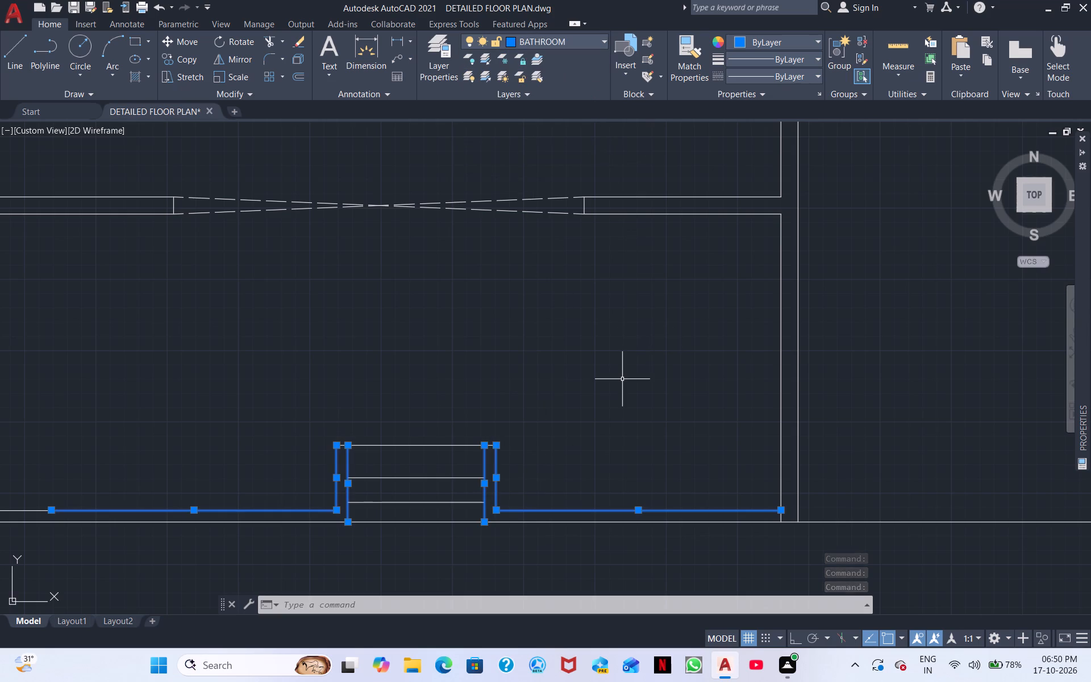
pyautogui.scroll(-2, 622, 379)
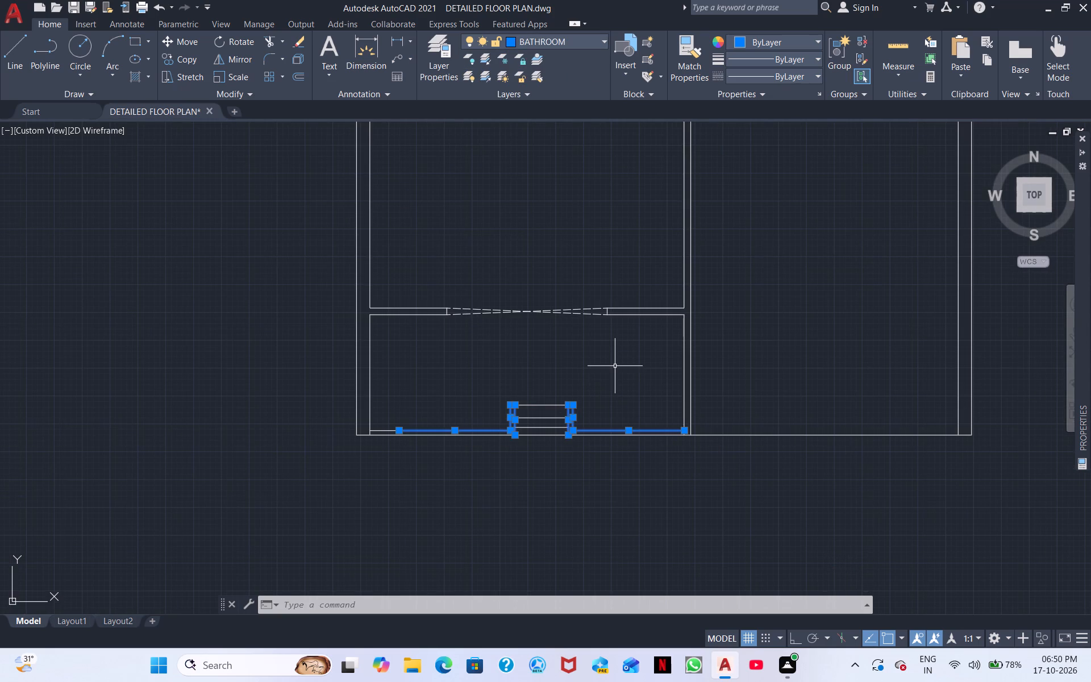
pyautogui.press('Escape')
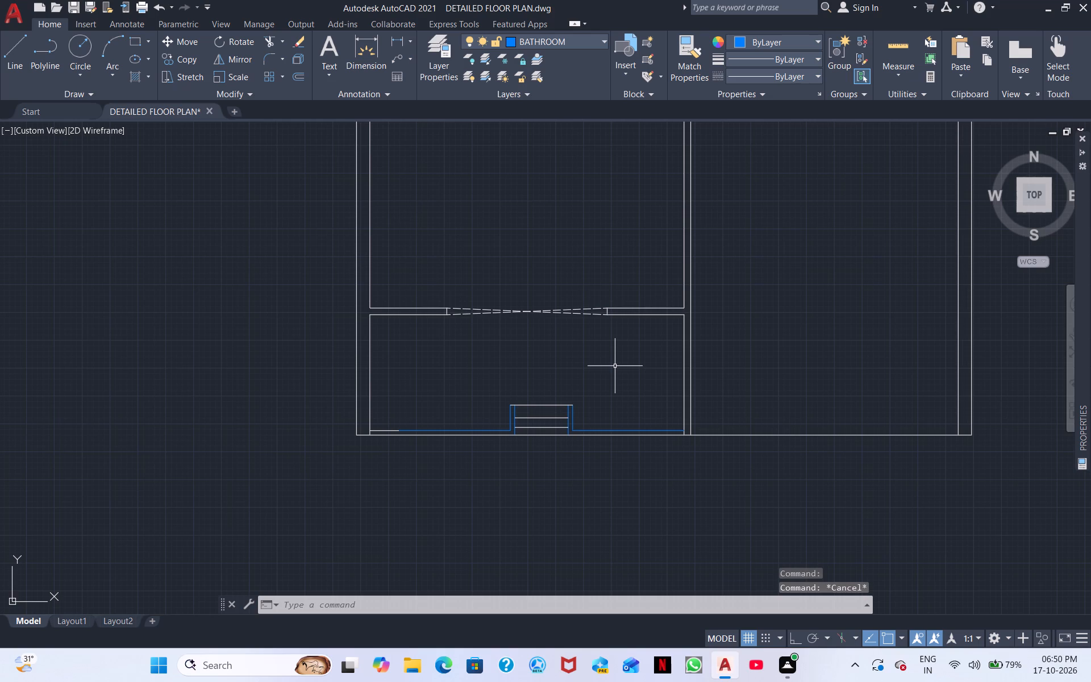